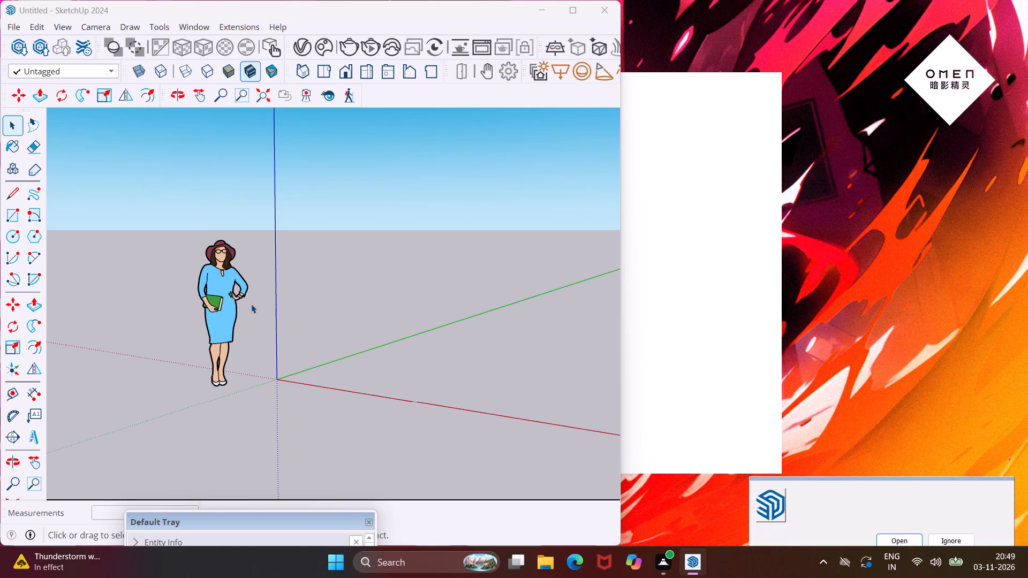
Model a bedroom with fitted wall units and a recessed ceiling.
Delete the default human scale figure next to the origin.
left_click_drag(256, 229, 164, 399)
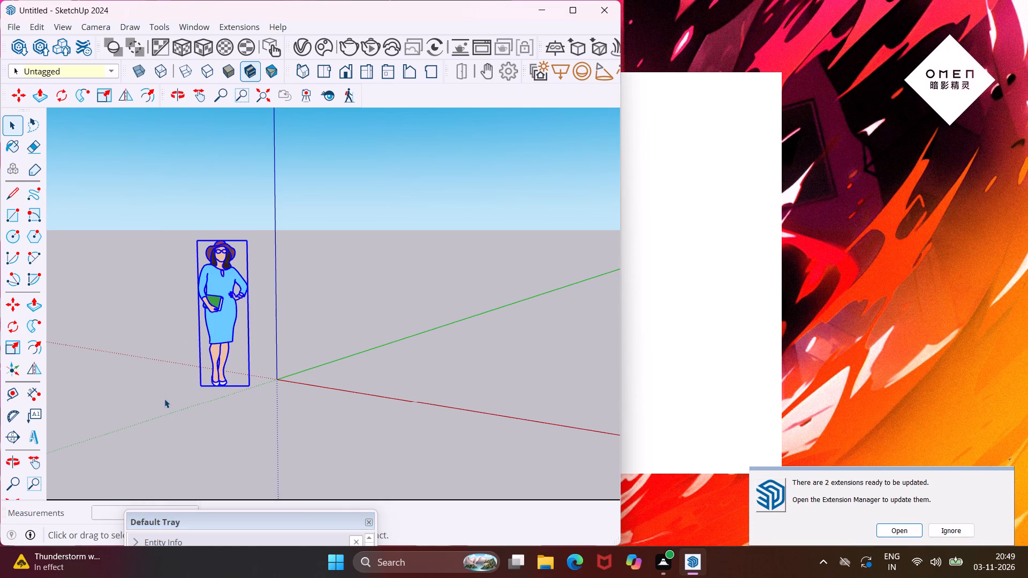
key("Delete")
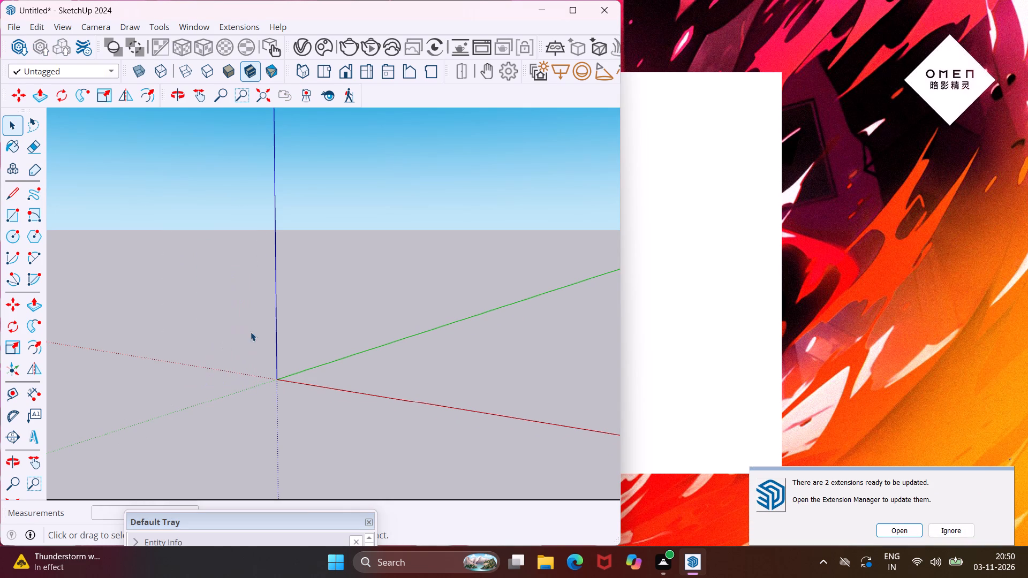
Draw a 15' by 15' rectangle on the ground plane near the origin, between the red and green axes.
middle_click_drag(251, 332, 233, 336)
scroll(183, 324, "down", 4)
middle_click_drag(211, 344, 210, 374)
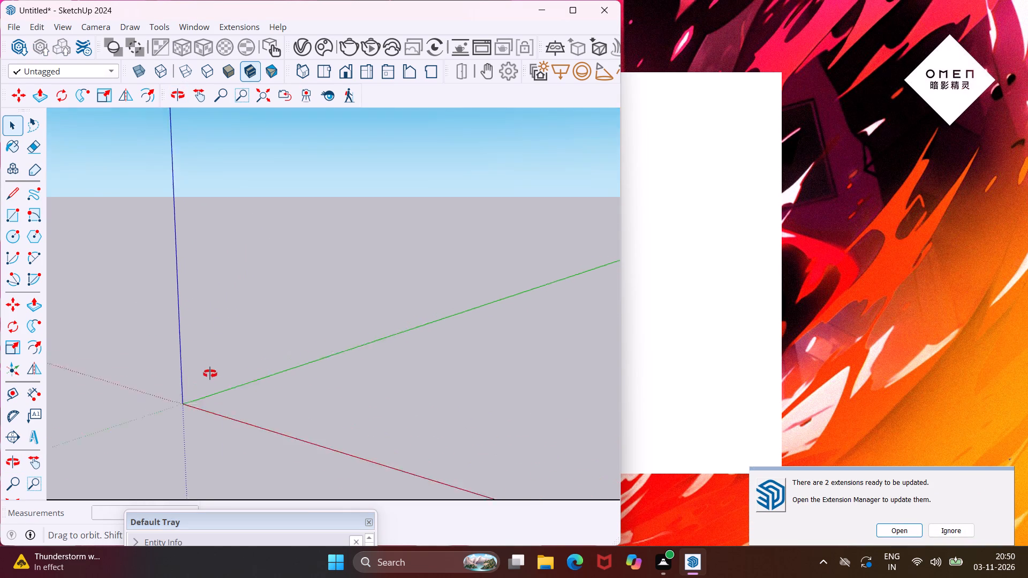
middle_click_drag(210, 374, 210, 392)
scroll(189, 371, "down", 4)
middle_click_drag(212, 399, 176, 385)
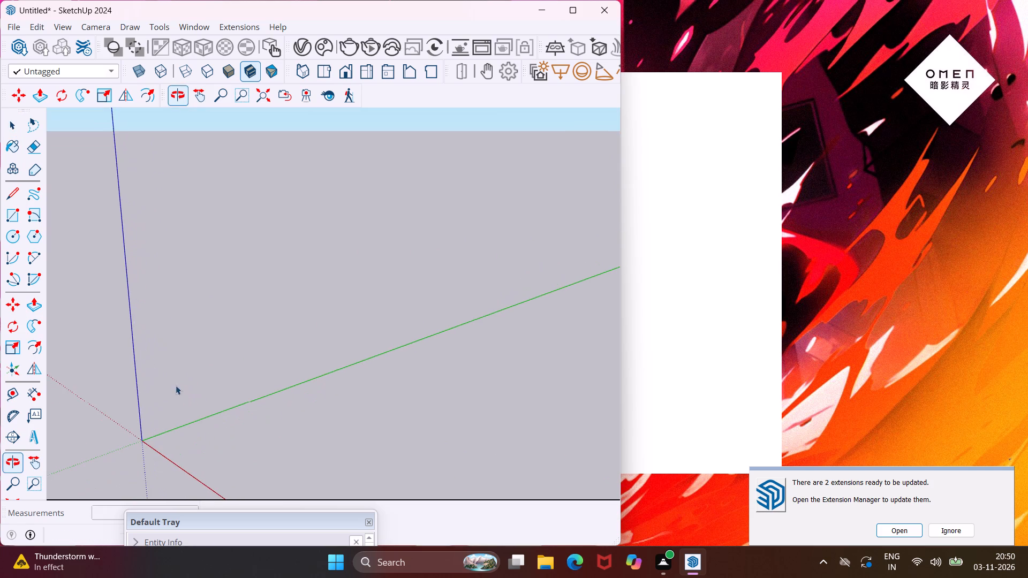
scroll(159, 369, "down", 8)
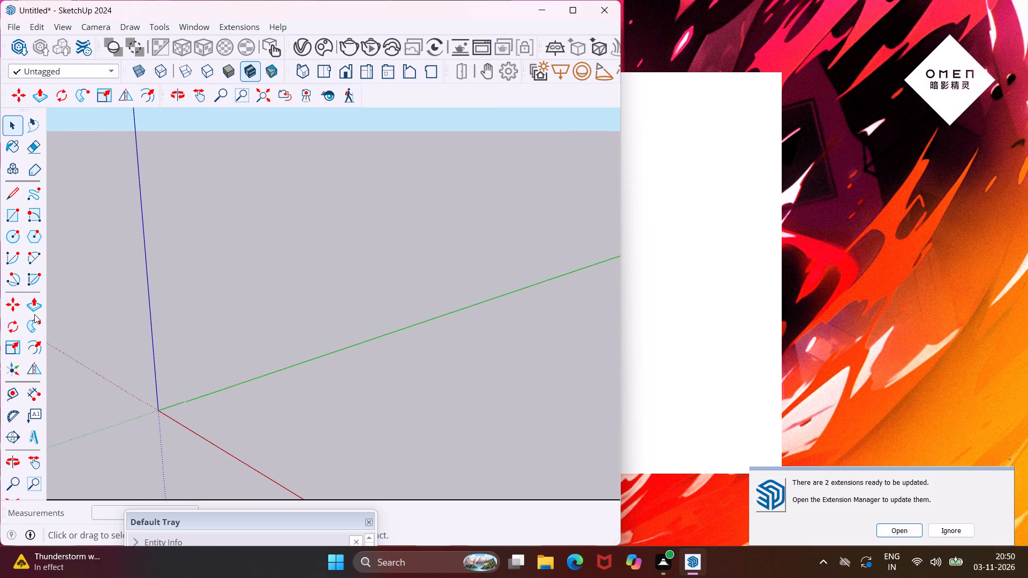
left_click(17, 218)
scroll(146, 359, "down", 4)
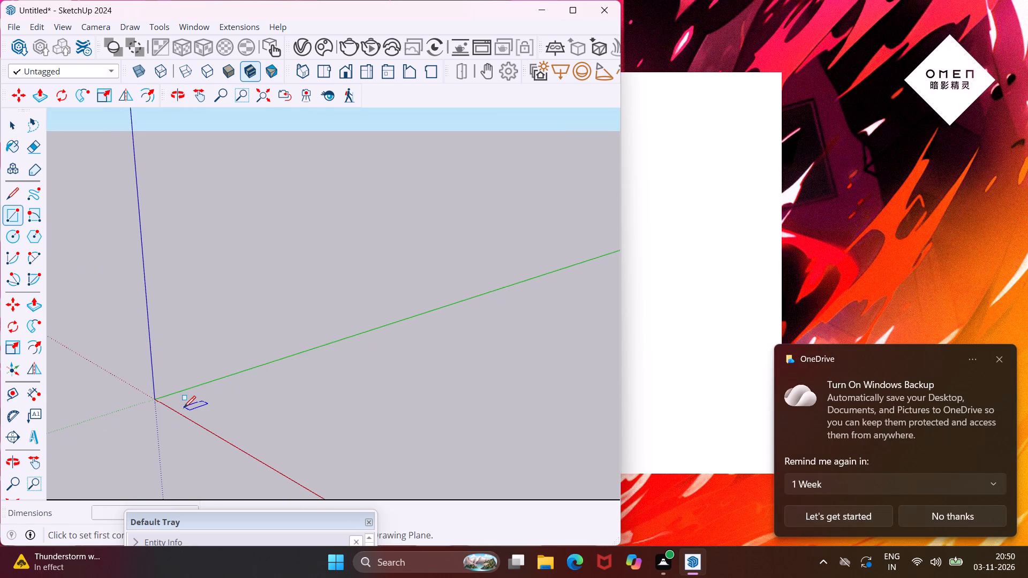
middle_click_drag(184, 408, 185, 459)
left_click(218, 336)
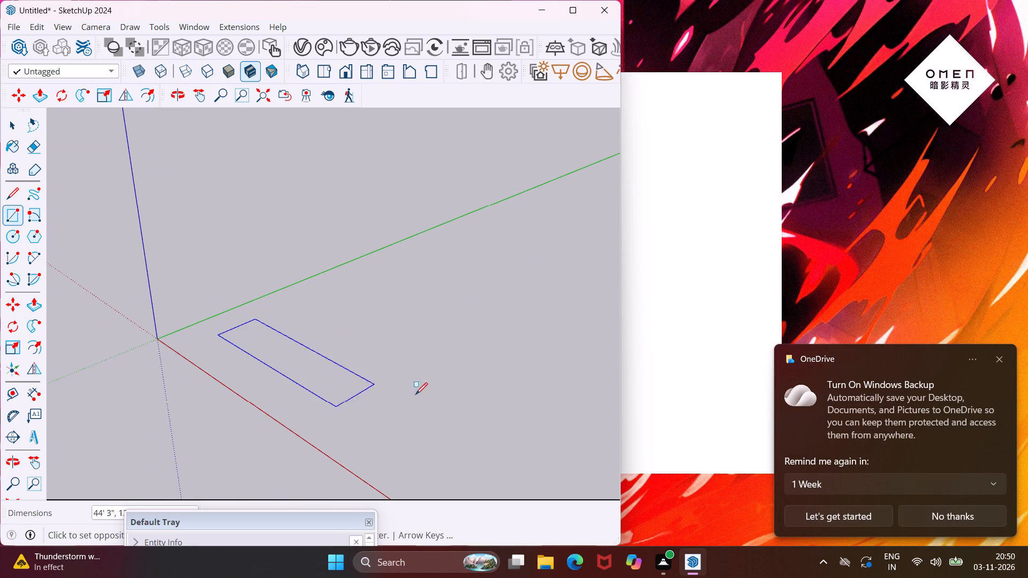
left_click(496, 339)
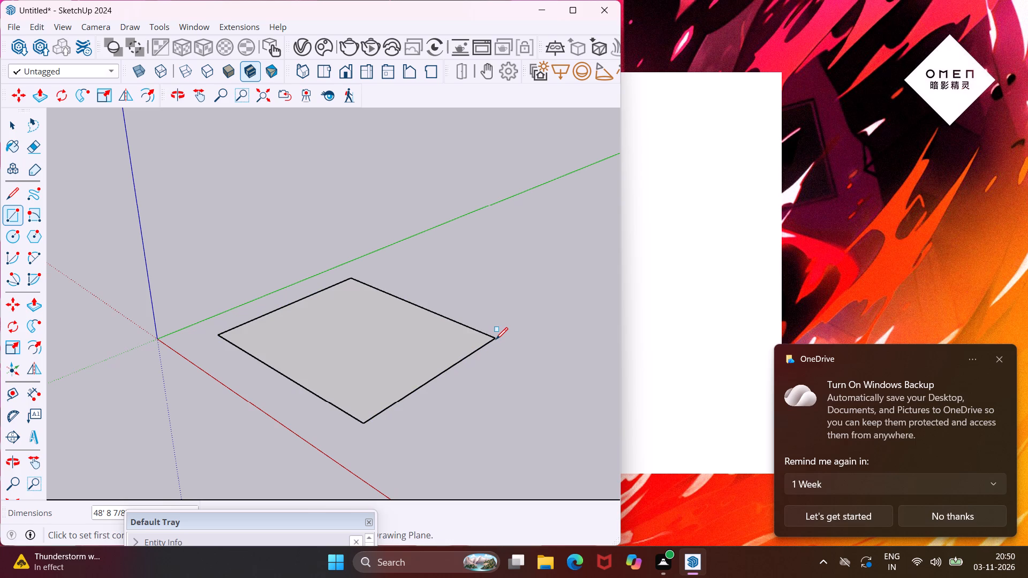
type("15',15'")
key("Return")
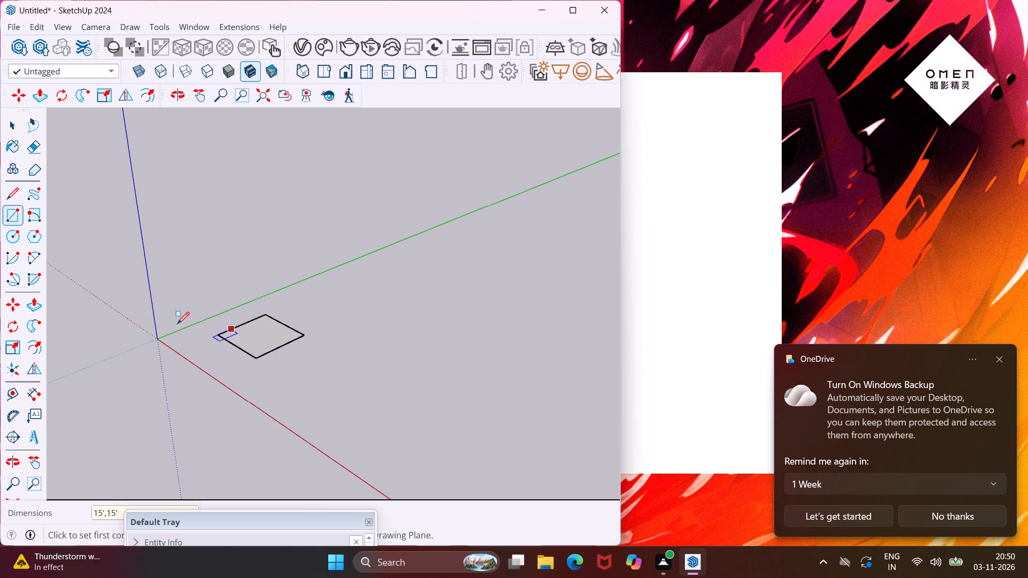
key("Escape")
key("space")
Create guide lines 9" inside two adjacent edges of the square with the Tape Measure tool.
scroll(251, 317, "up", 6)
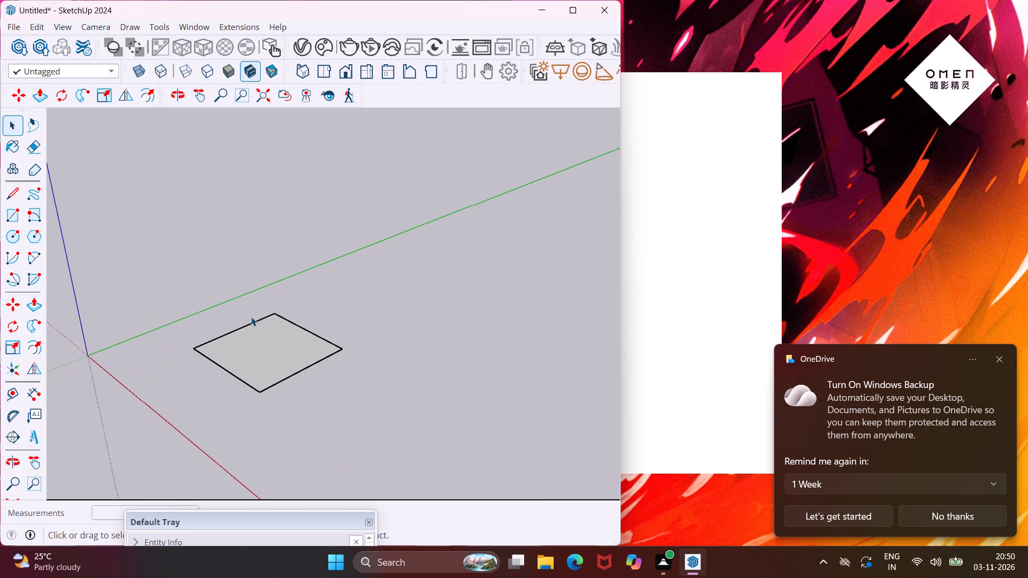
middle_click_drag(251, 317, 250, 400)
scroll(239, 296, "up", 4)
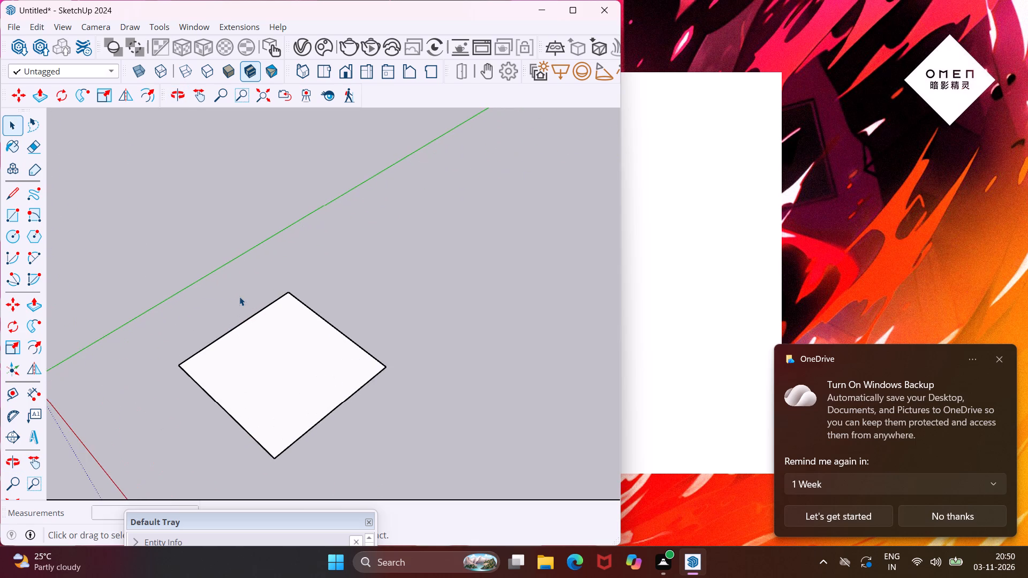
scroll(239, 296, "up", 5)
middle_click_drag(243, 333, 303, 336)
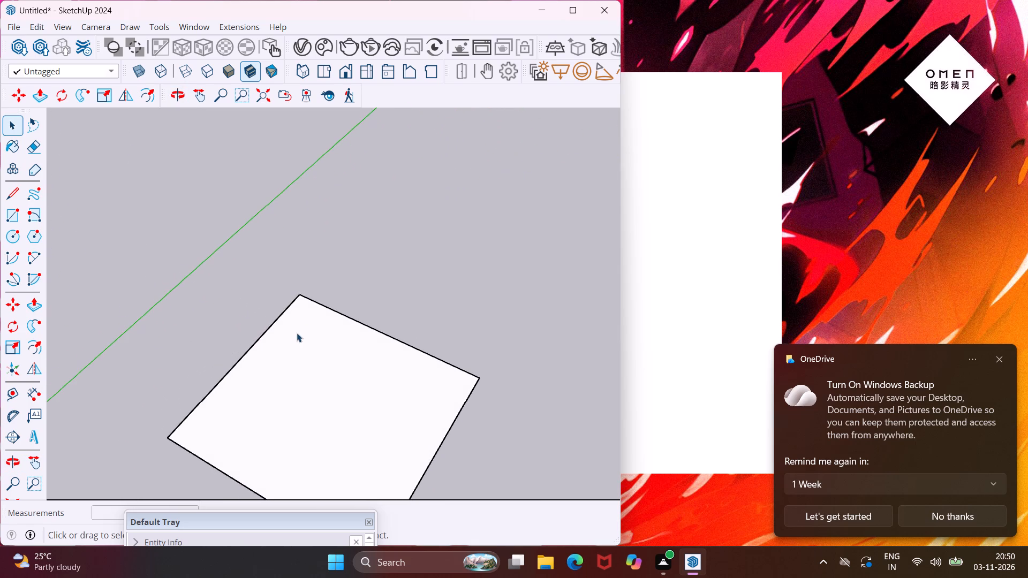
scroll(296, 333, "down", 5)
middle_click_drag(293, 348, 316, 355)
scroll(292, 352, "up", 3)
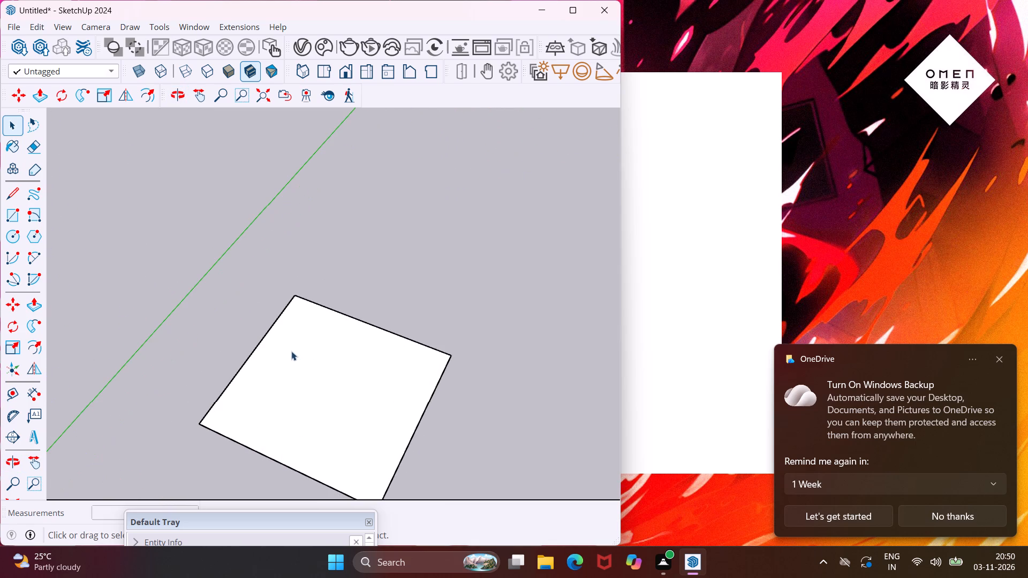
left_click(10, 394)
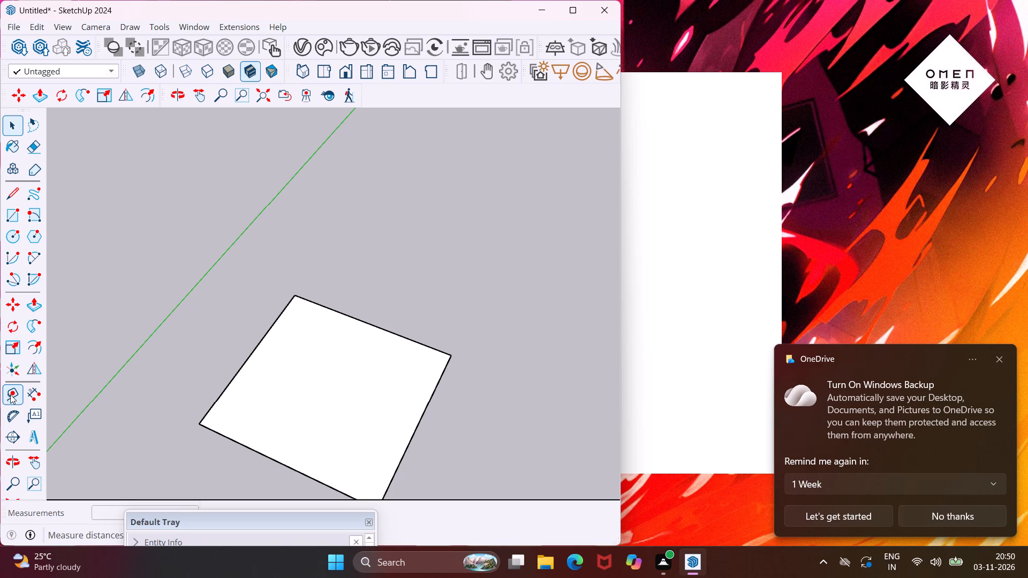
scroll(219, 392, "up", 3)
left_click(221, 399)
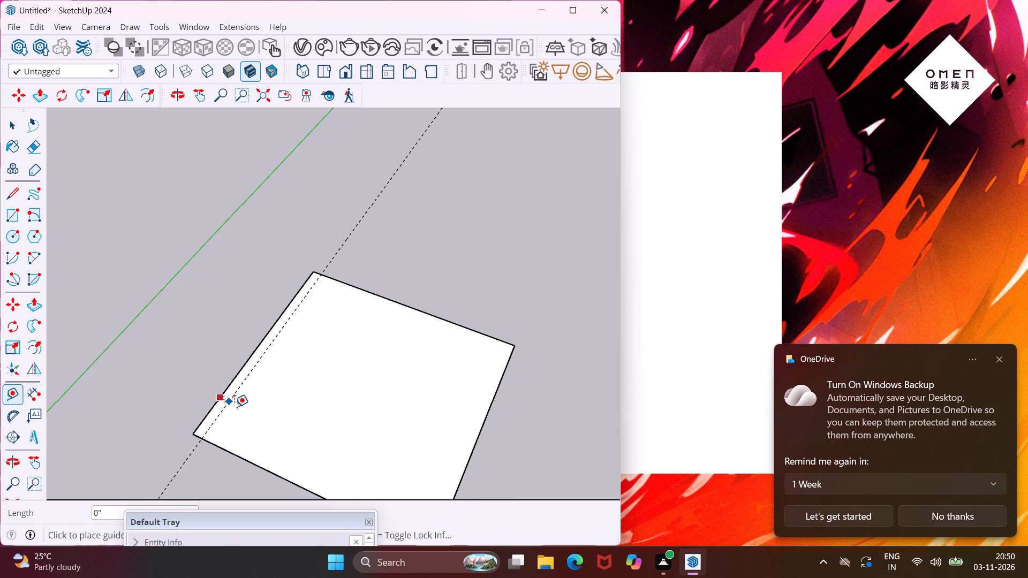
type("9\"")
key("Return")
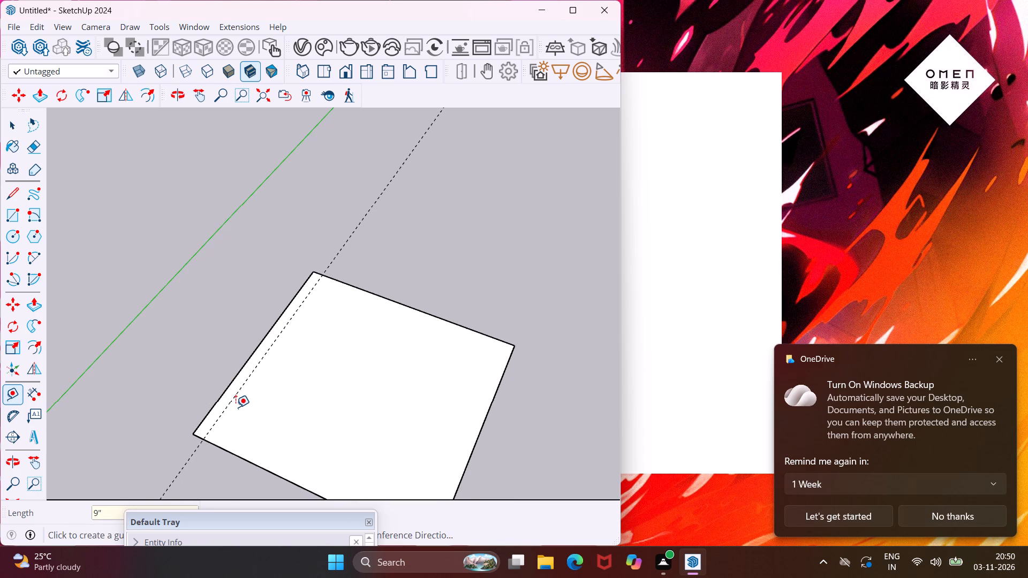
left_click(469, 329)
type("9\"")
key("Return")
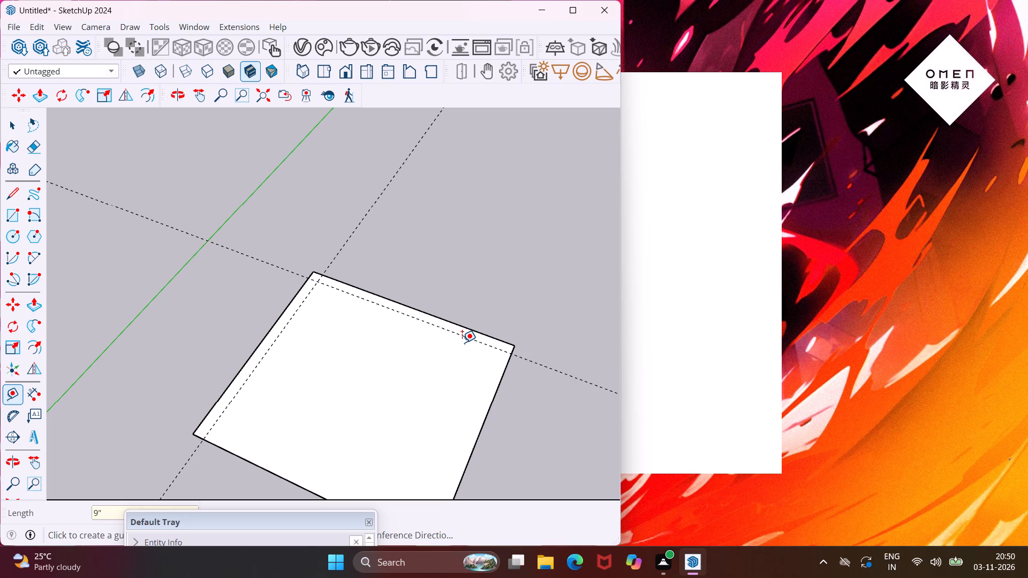
In File Explorer, open the grey-green bedroom image from the elevation folder in Downloads and tile it beside the SketchUp window.
left_click(546, 553)
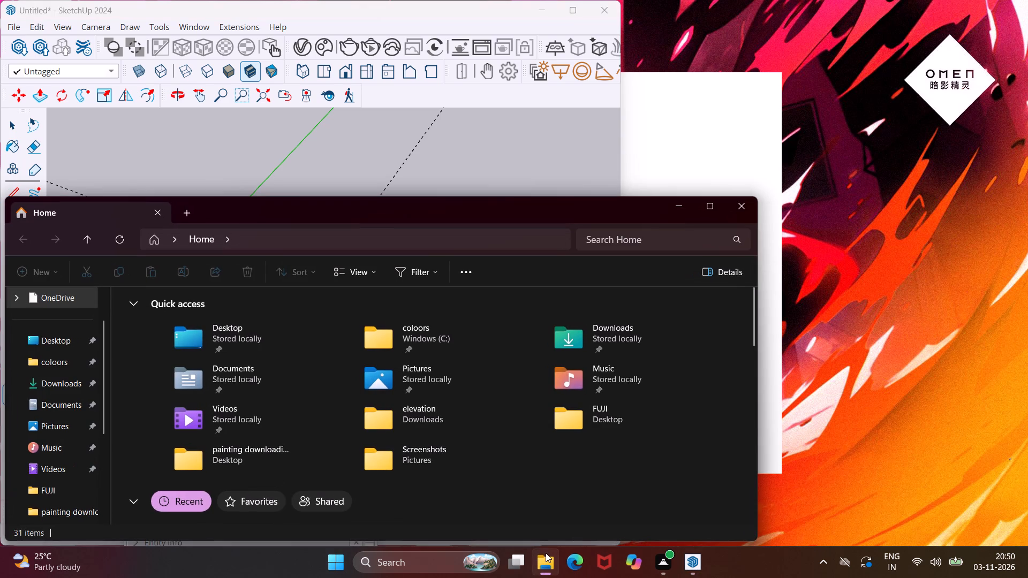
left_click(67, 381)
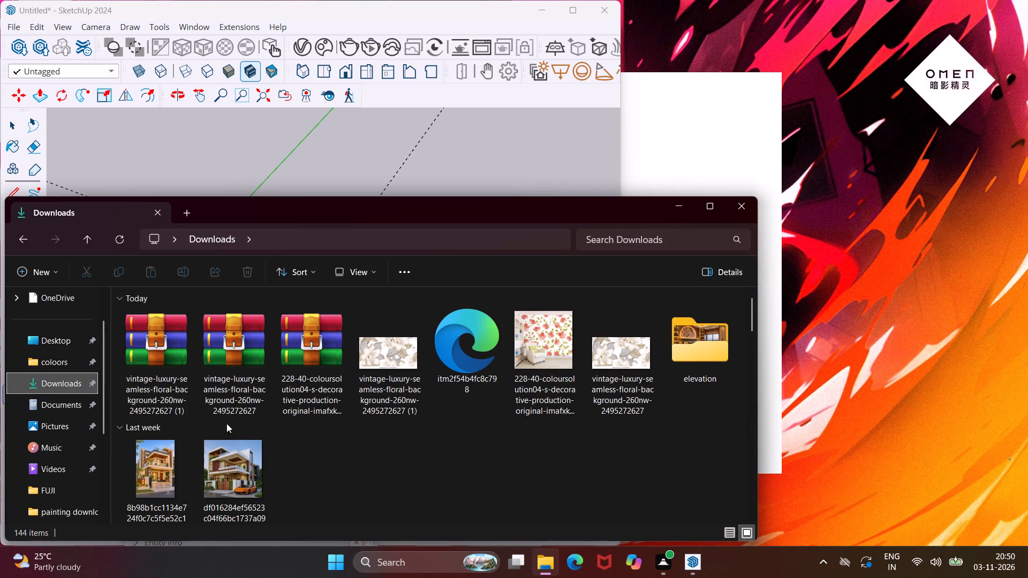
left_click(686, 371)
left_click(686, 371)
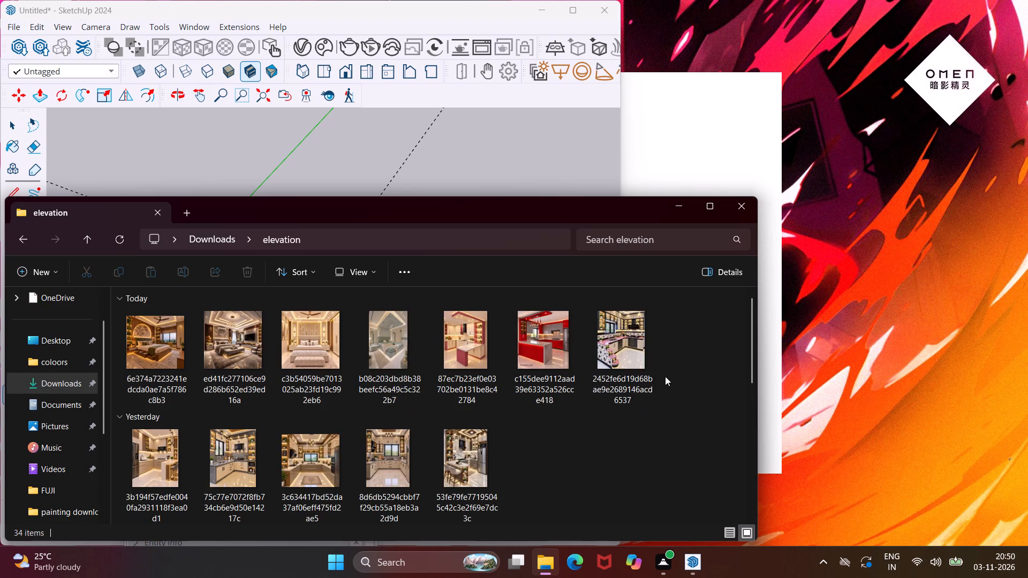
triple_click(369, 344)
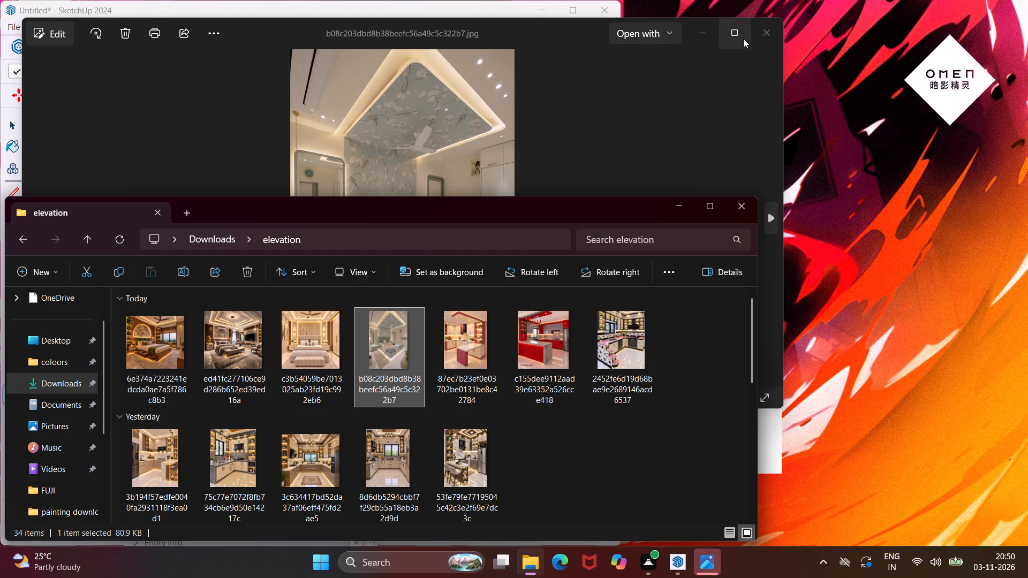
left_click(796, 107)
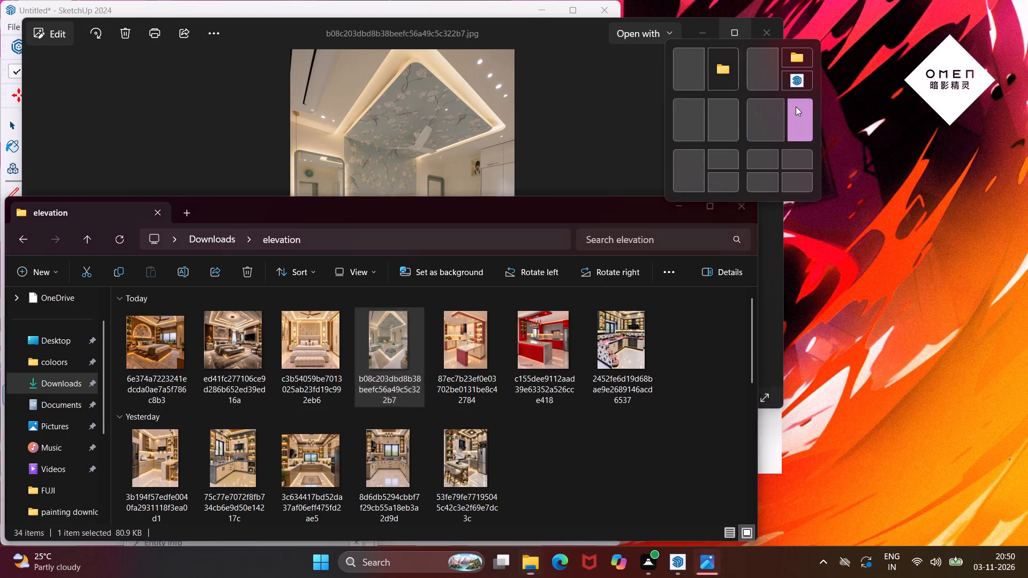
left_click(353, 397)
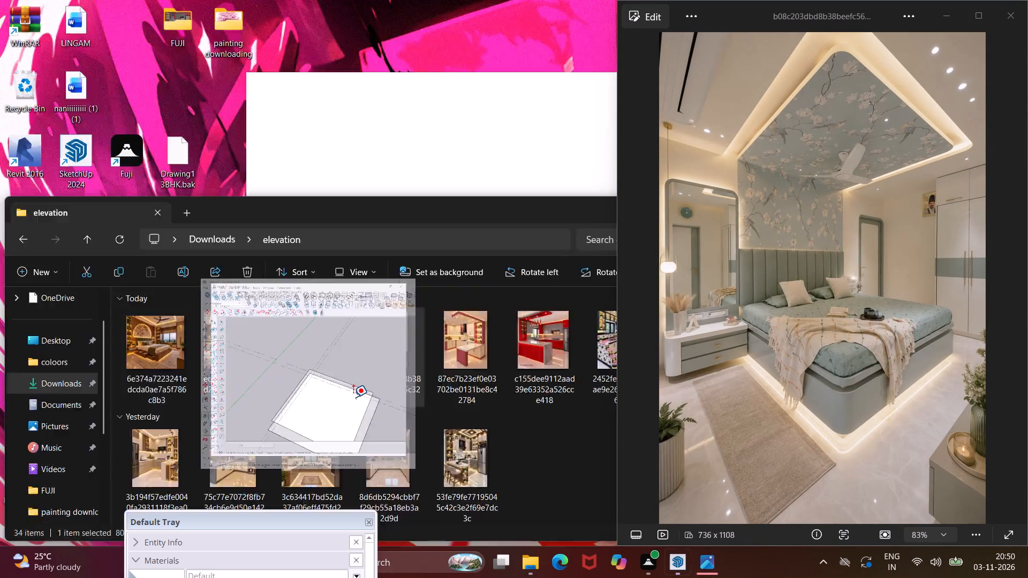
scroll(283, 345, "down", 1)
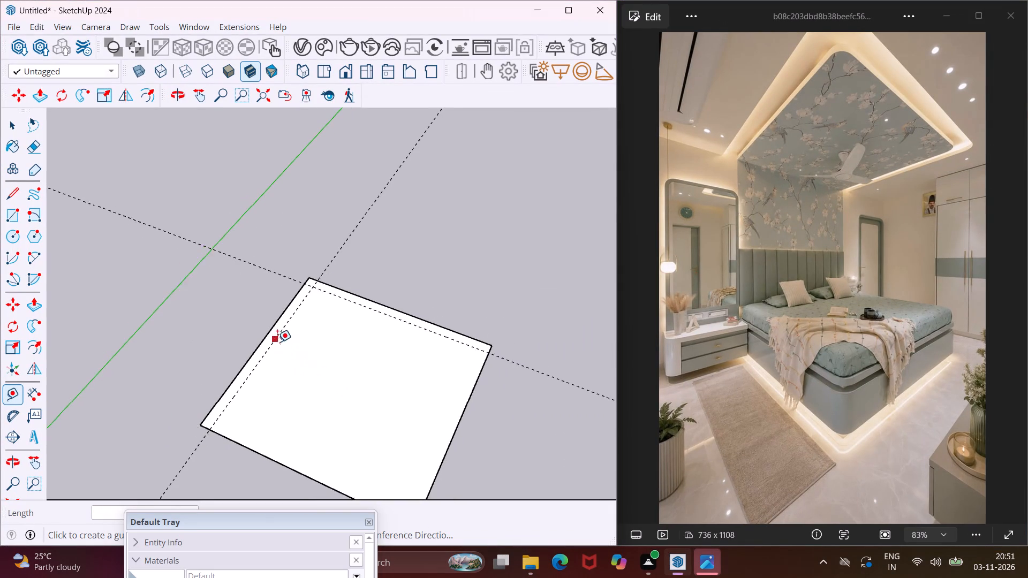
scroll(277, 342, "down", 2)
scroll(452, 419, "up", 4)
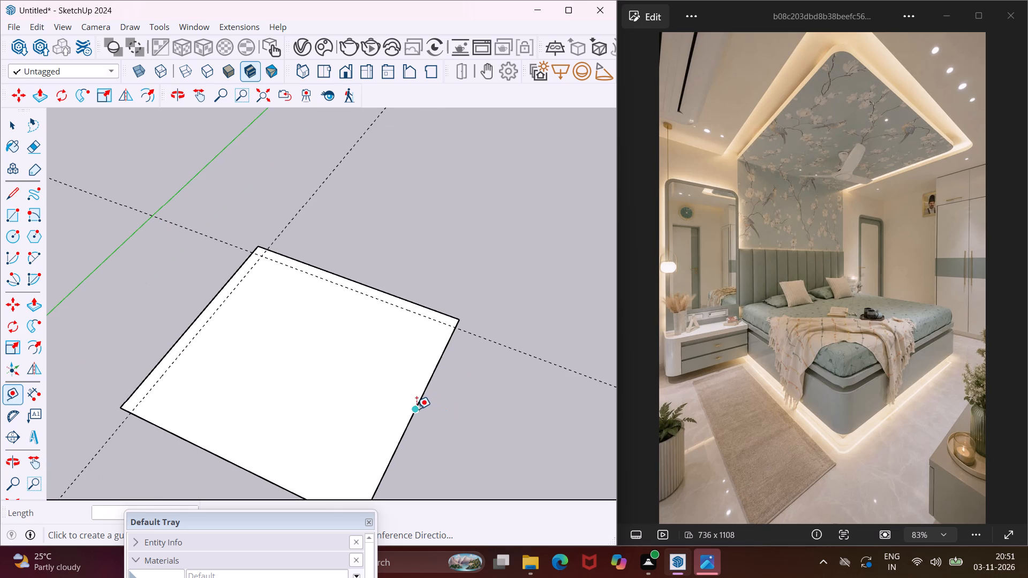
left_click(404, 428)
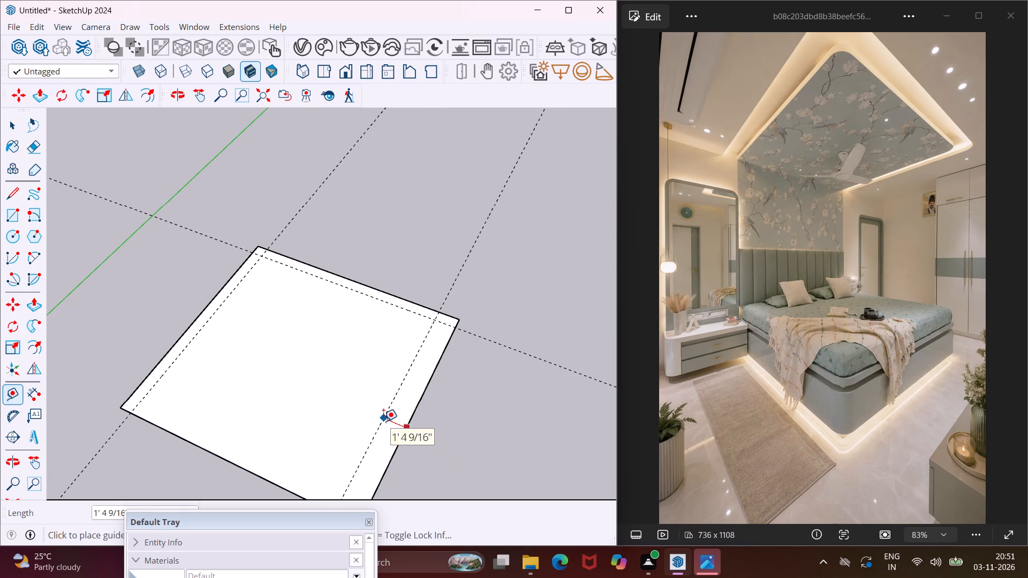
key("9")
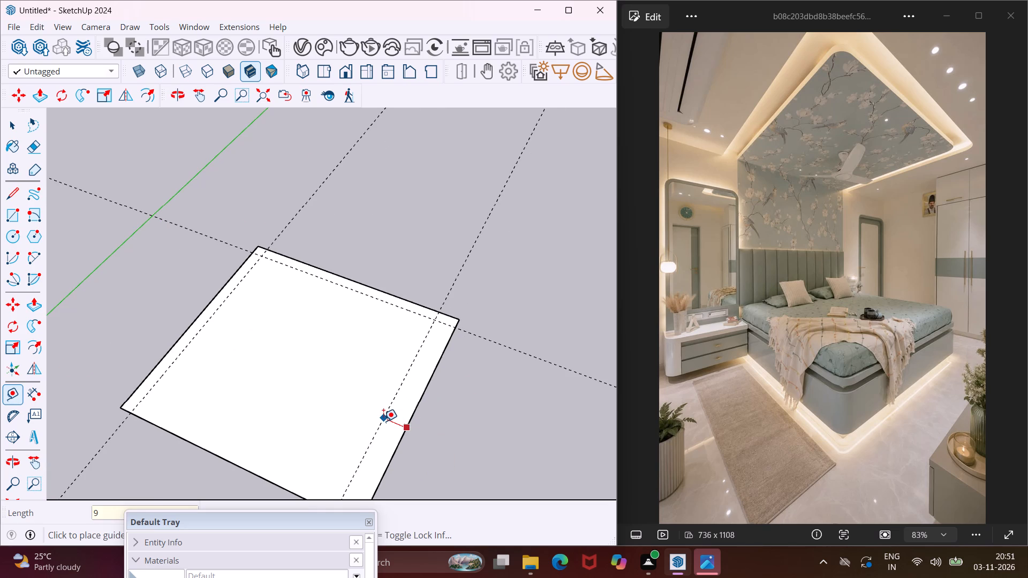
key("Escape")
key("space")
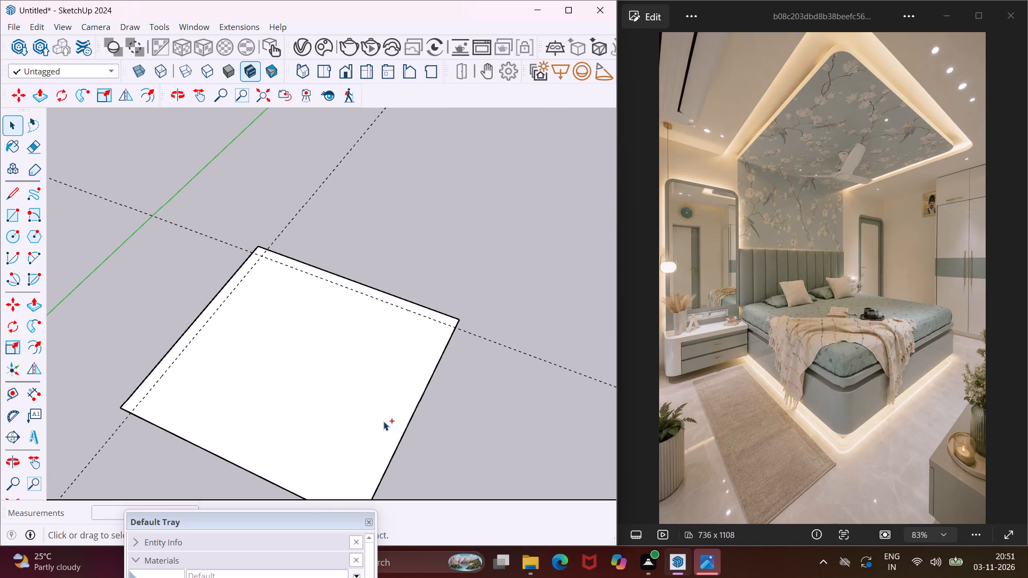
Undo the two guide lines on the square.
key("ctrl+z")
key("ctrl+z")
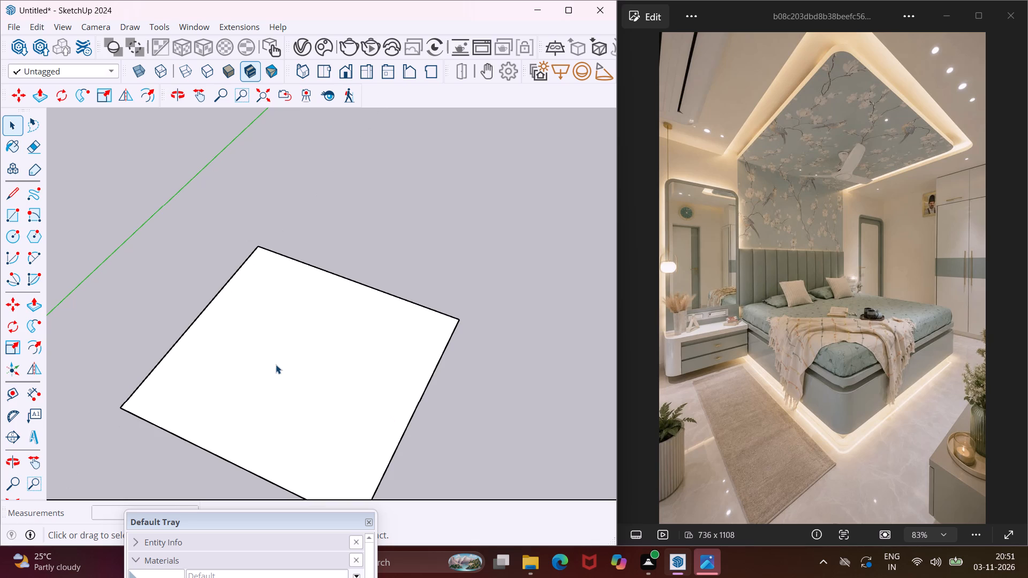
Offset the edges of the square floor face outward by 9" to outline the wall thickness.
scroll(276, 364, "down", 4)
middle_click_drag(275, 359, 354, 356)
scroll(320, 365, "up", 5)
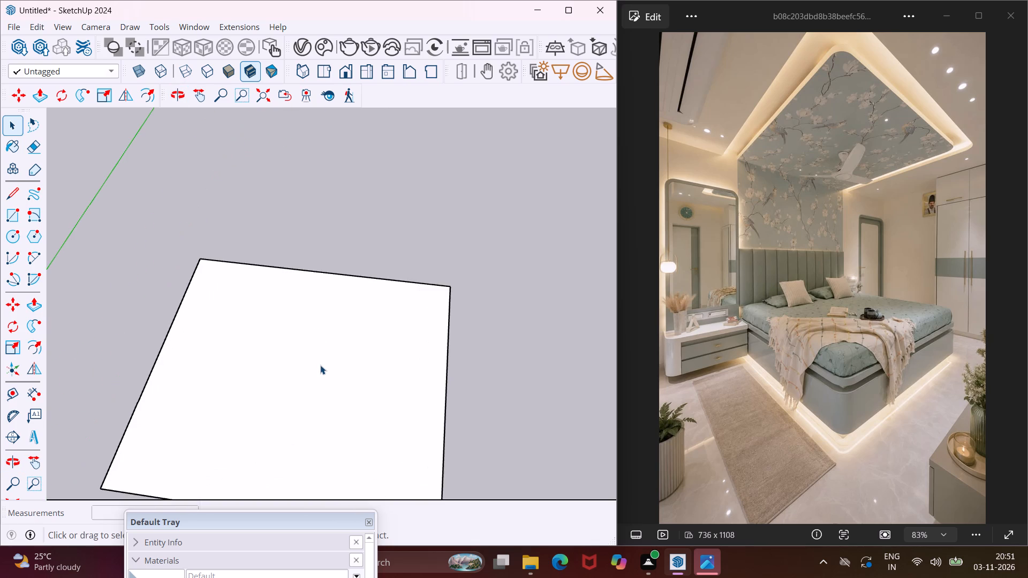
scroll(239, 391, "down", 3)
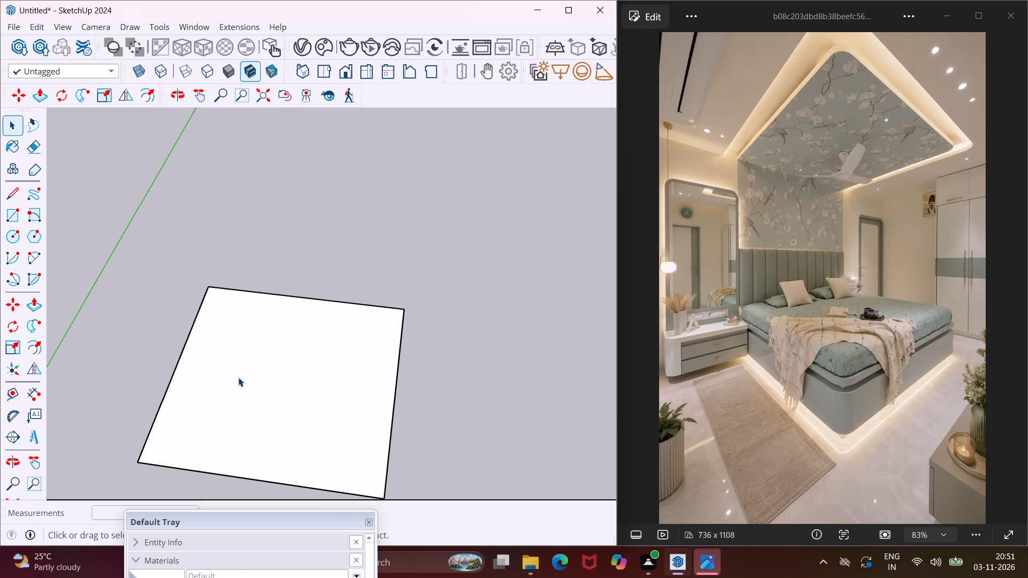
left_click(238, 377)
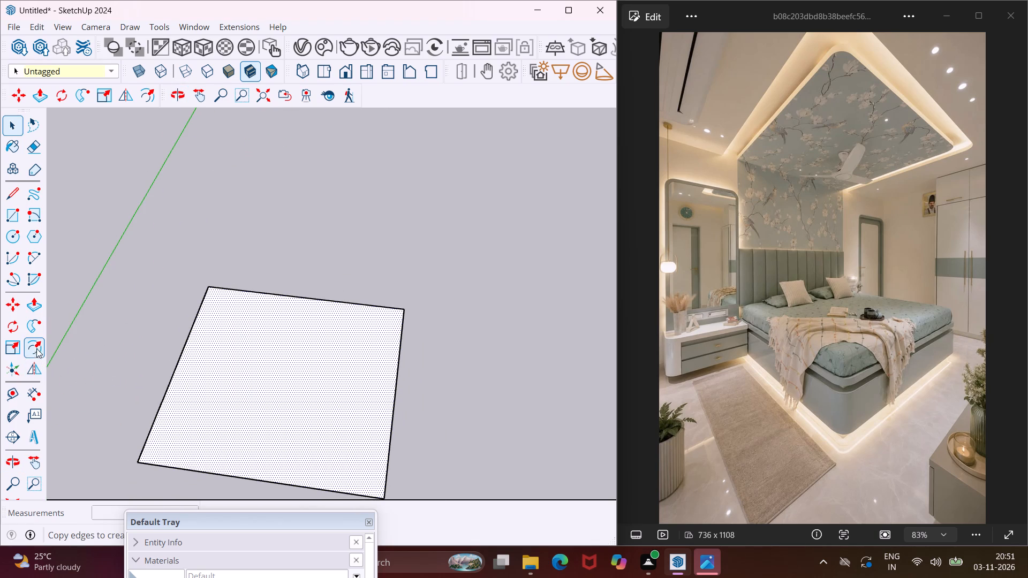
left_click(35, 345)
left_click(139, 385)
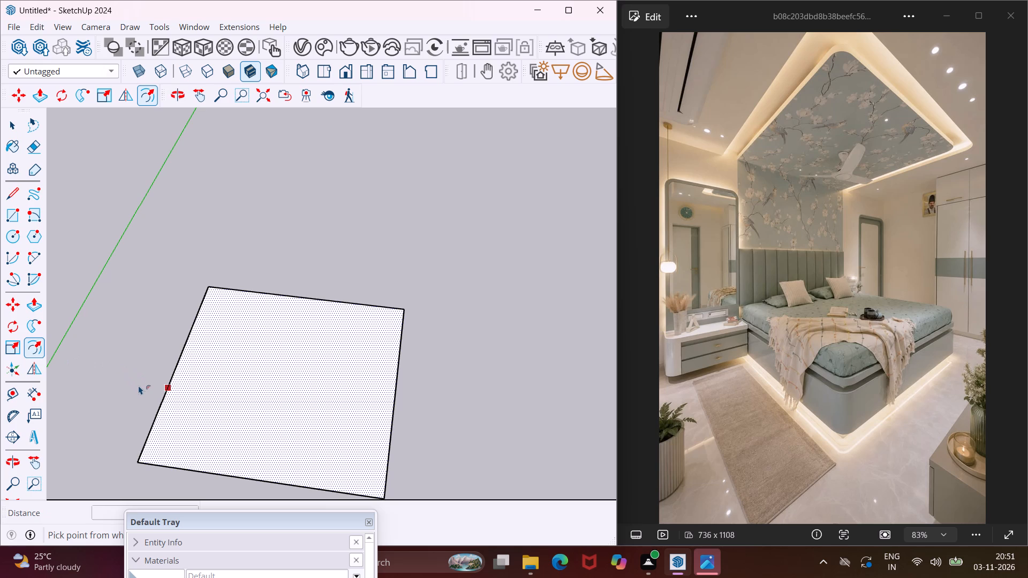
type("9\"")
key("Return")
scroll(107, 355, "down", 2)
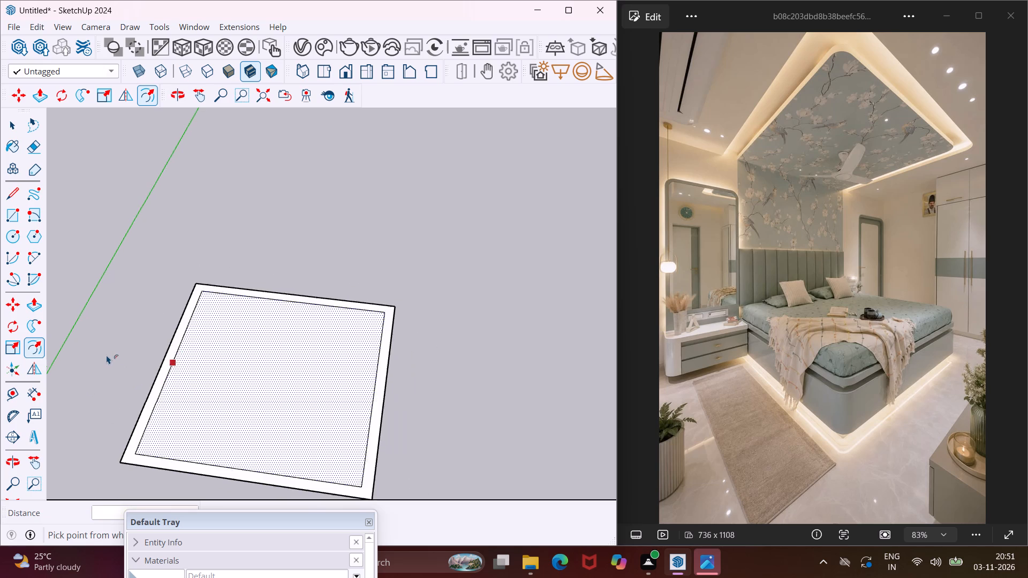
Move the inner edge on the front side of the floor outline onto the outer edge, removing the wall strip there.
scroll(107, 355, "down", 6)
key("Escape")
key("space")
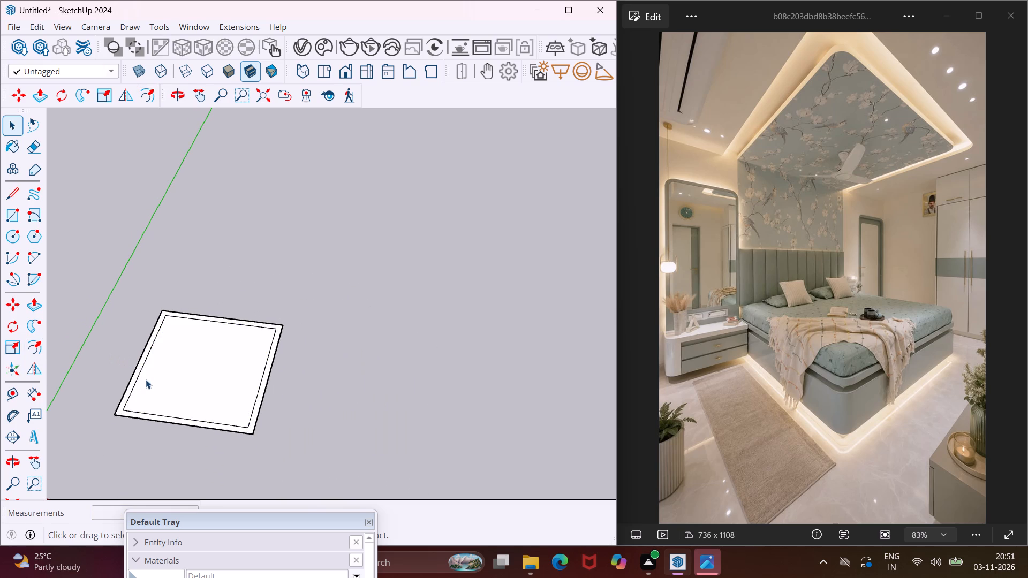
scroll(146, 379, "up", 5)
middle_click_drag(174, 425, 199, 429)
scroll(199, 429, "up", 2)
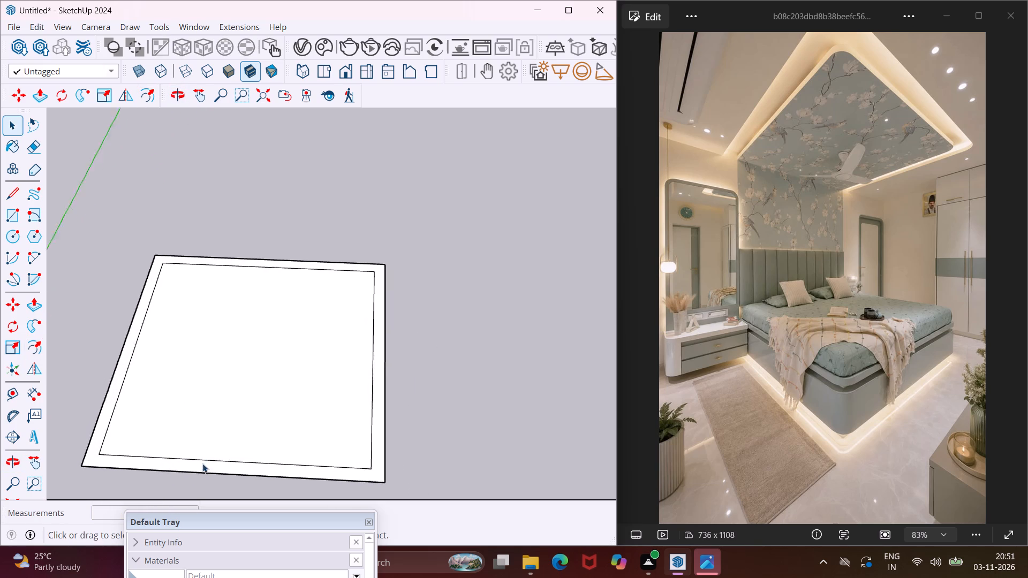
scroll(202, 463, "up", 2)
left_click(202, 458)
left_click(203, 459)
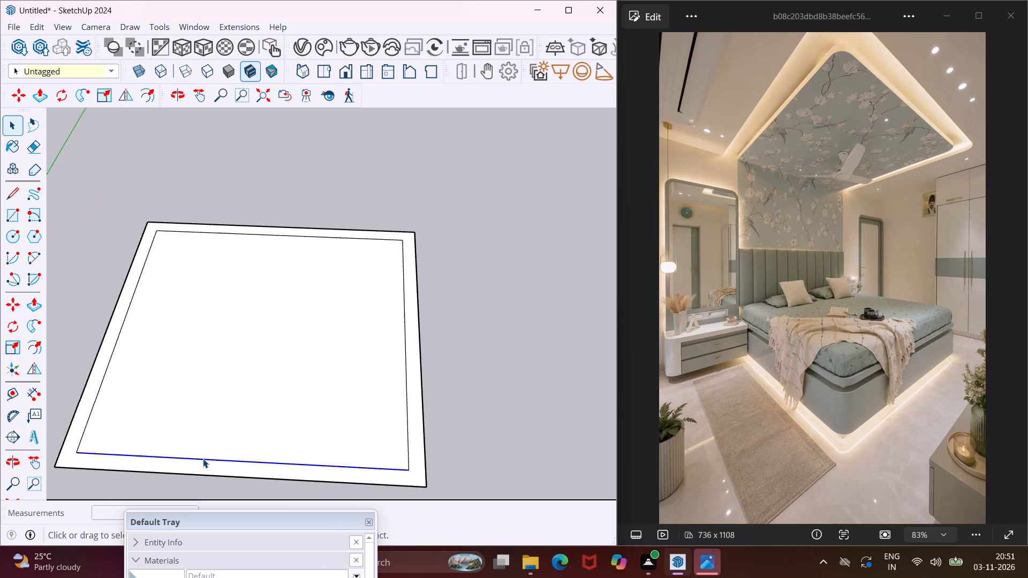
key("m")
scroll(221, 439, "down", 4)
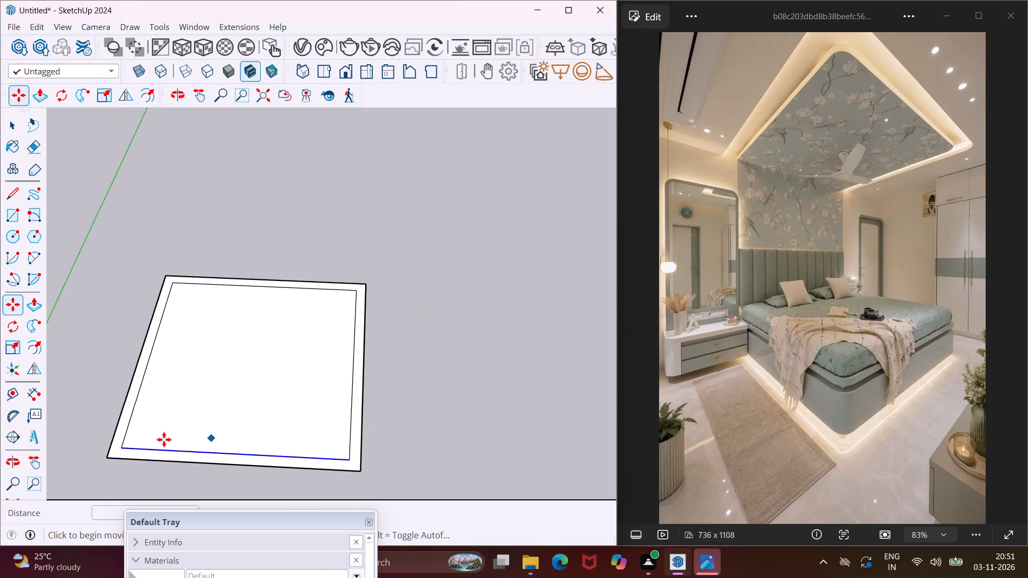
scroll(120, 453, "up", 7)
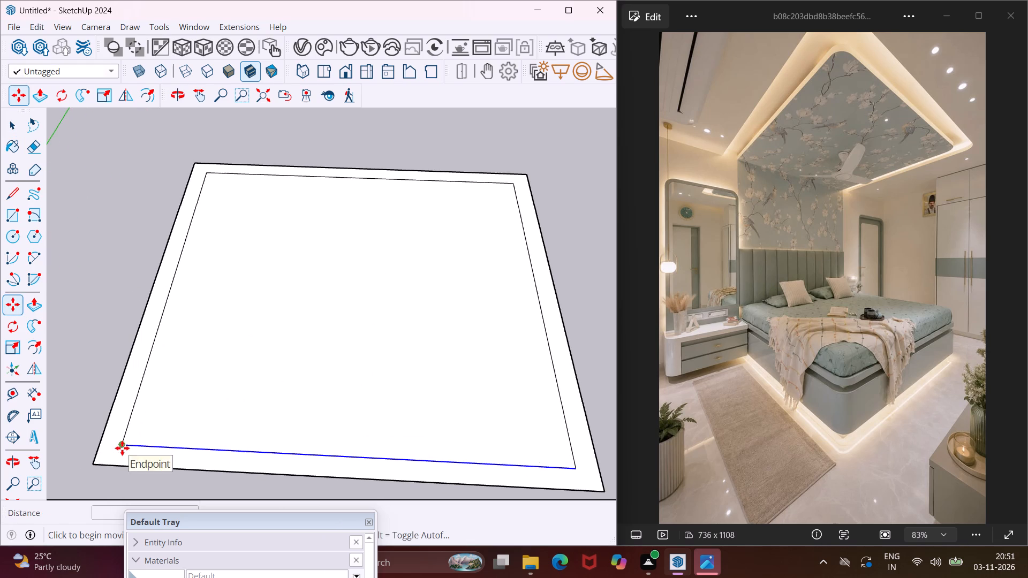
left_click(123, 444)
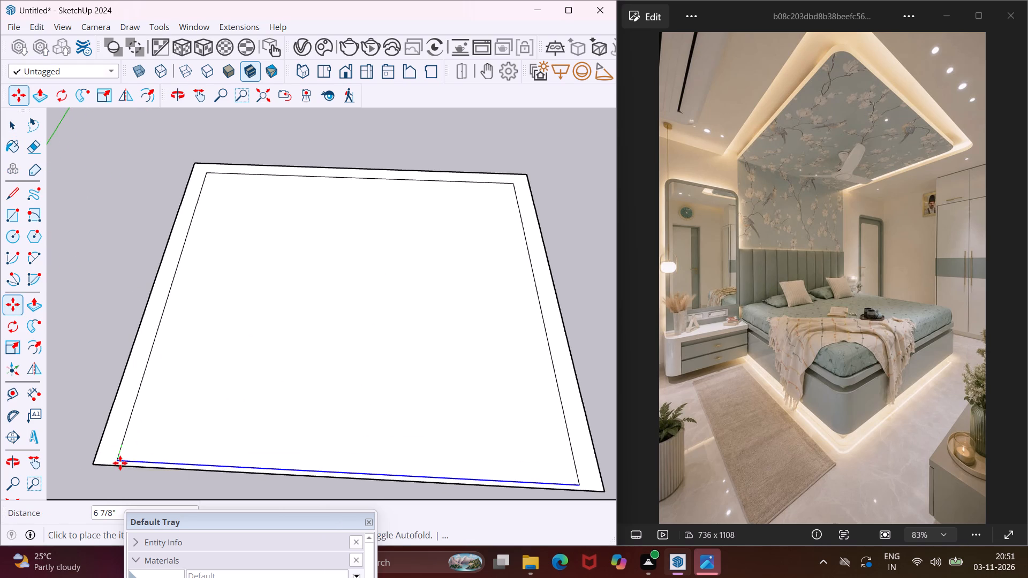
left_click(117, 465)
scroll(134, 429, "up", 1)
scroll(134, 429, "down", 3)
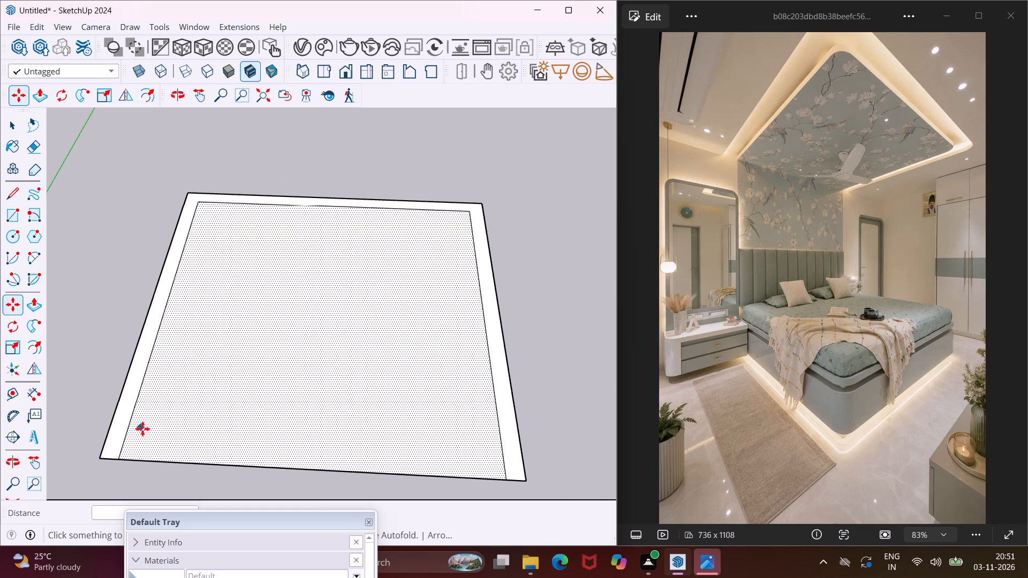
Erase the front edge of the outline to remove the inner floor face and leave a U-shaped wall footprint.
key("Escape")
key("space")
key("e")
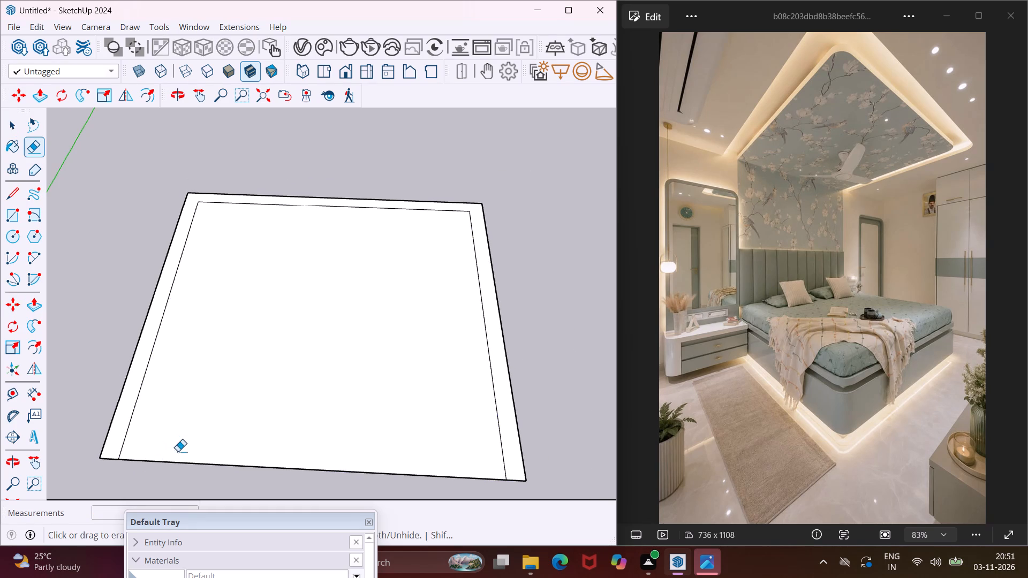
scroll(179, 463, "up", 2)
left_click(179, 463)
key("Escape")
key("space")
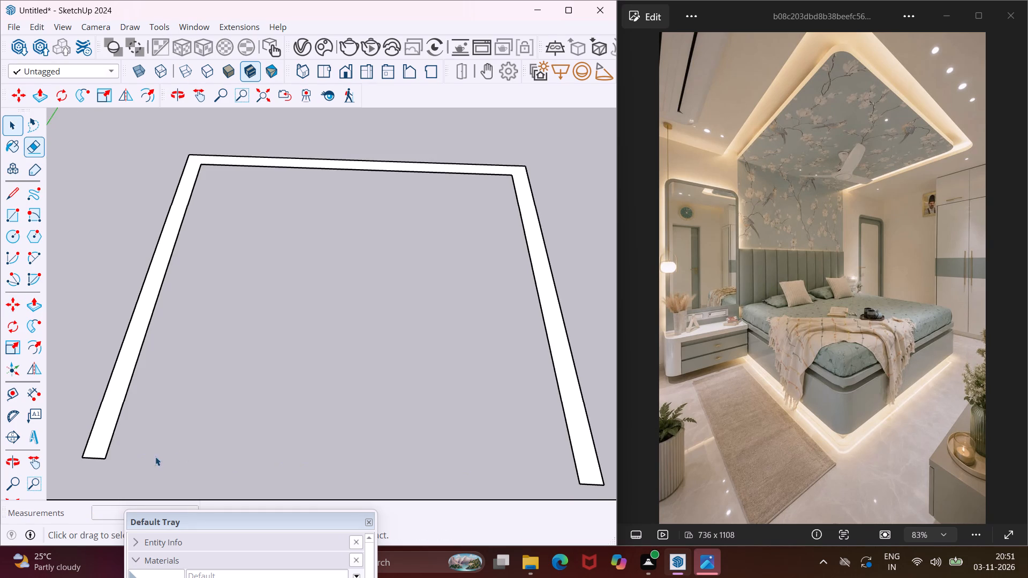
Extrude the U-shaped wall footprint upward by 10' with Push/Pull.
scroll(84, 449, "up", 3)
left_click(102, 447)
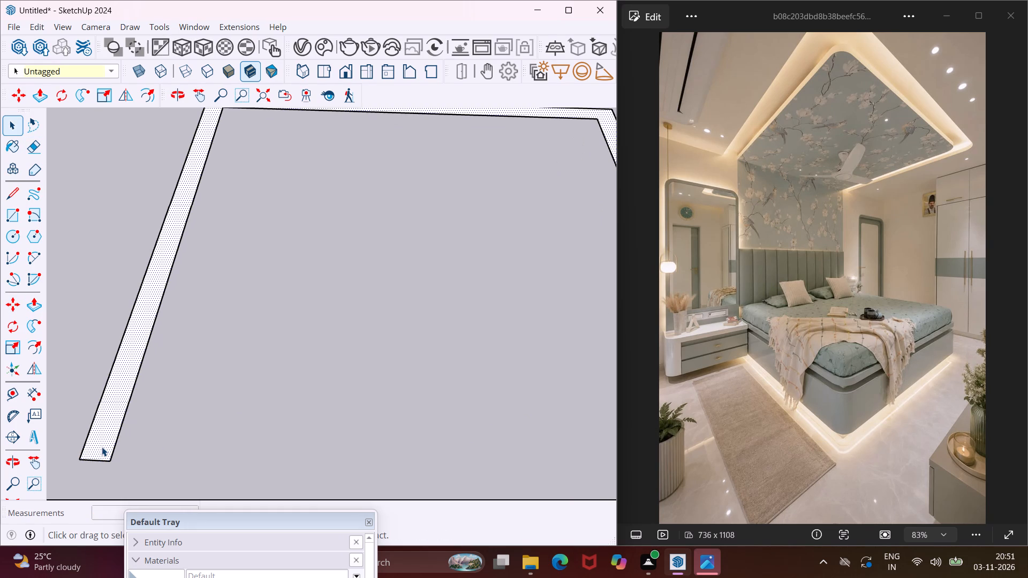
key("p")
left_click(102, 447)
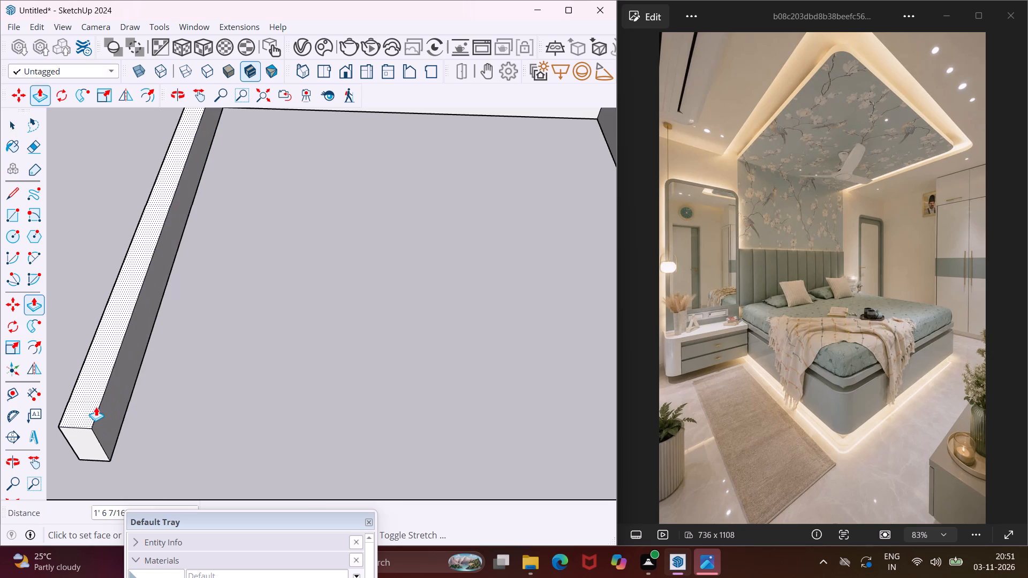
type("10'")
key("Return")
scroll(150, 398, "down", 5)
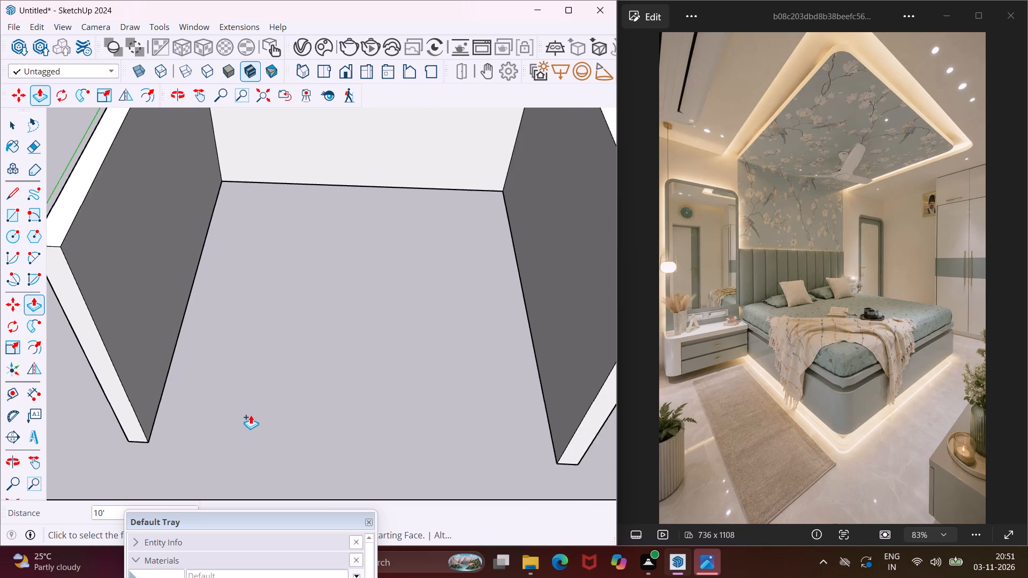
scroll(252, 412, "down", 4)
Draw a rotated rectangle along the back wall's outer bottom edge, 16' 6" long and extending 6" downward.
middle_click_drag(275, 411, 187, 206)
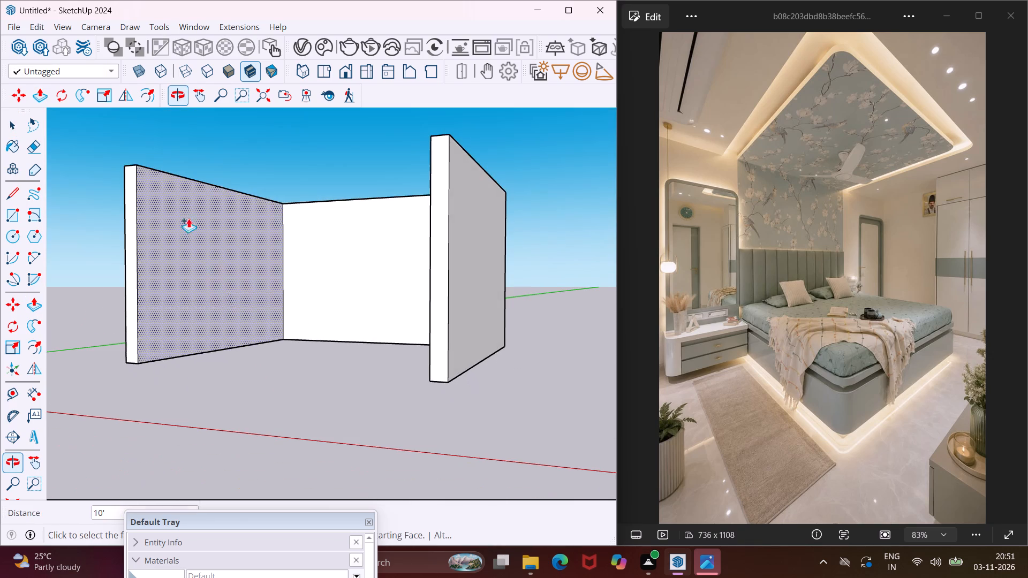
middle_click_drag(323, 354, 111, 273)
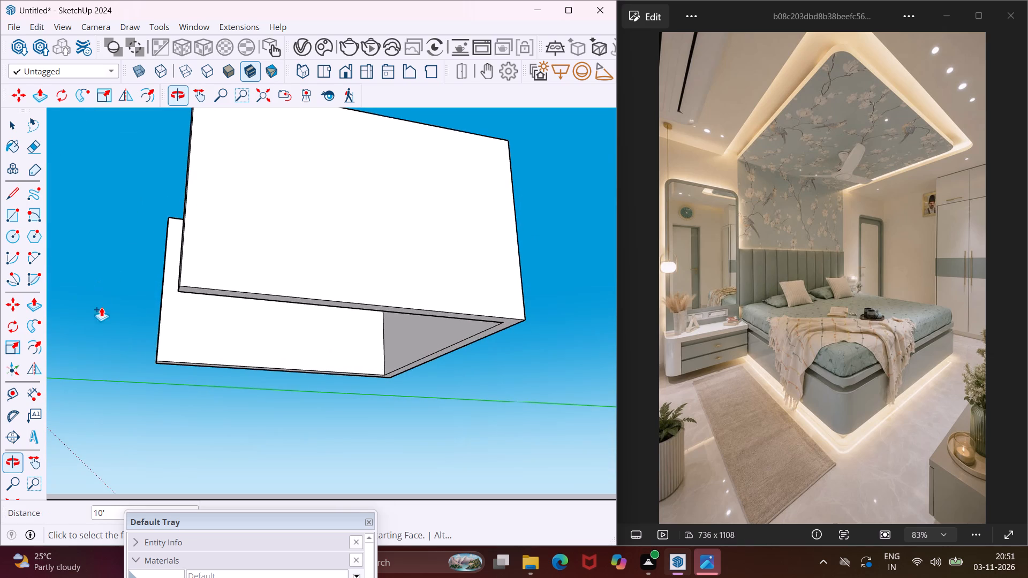
left_click(26, 211)
scroll(440, 419, "up", 2)
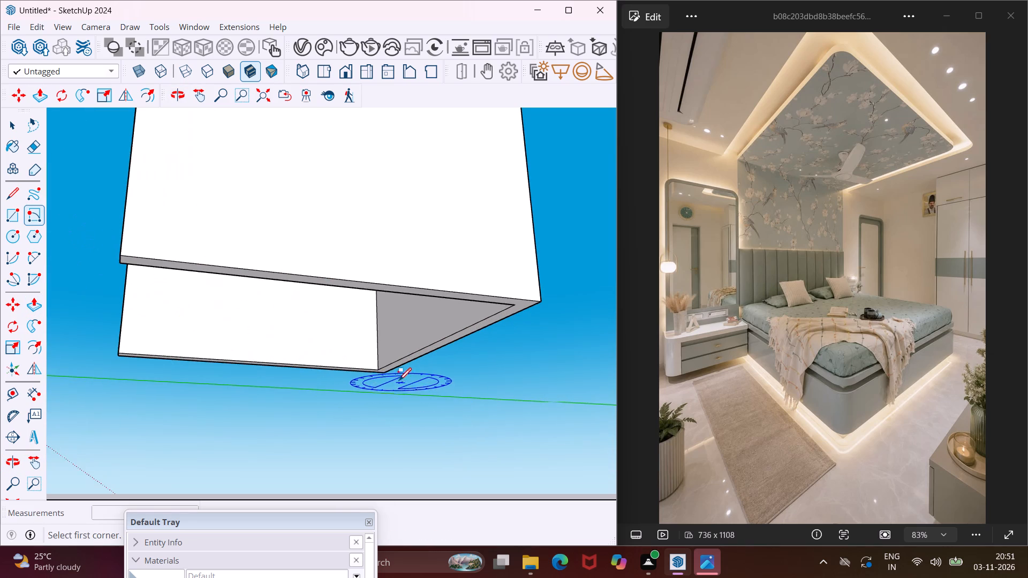
scroll(398, 379, "up", 1)
middle_click_drag(385, 370, 332, 334)
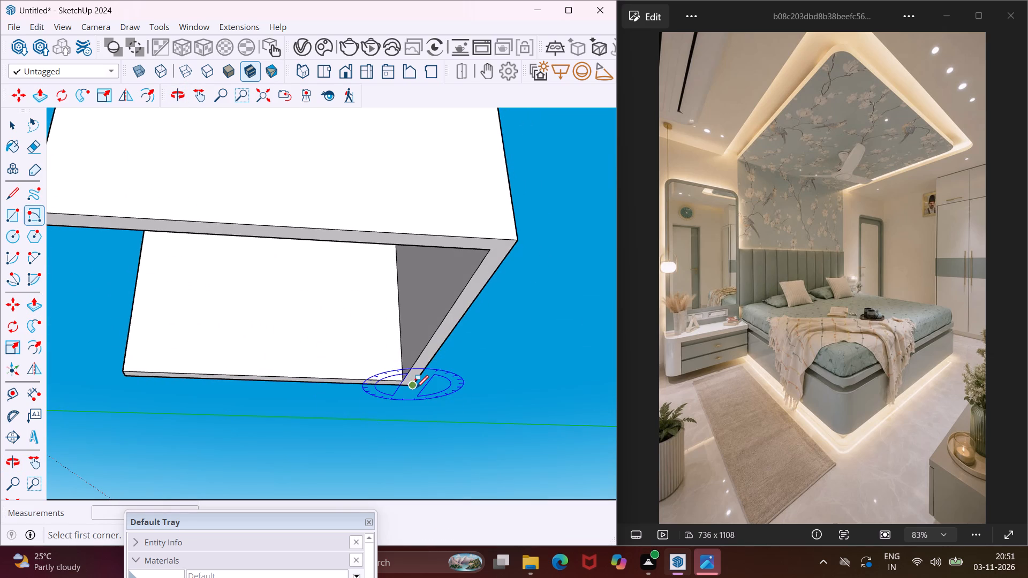
left_click(413, 387)
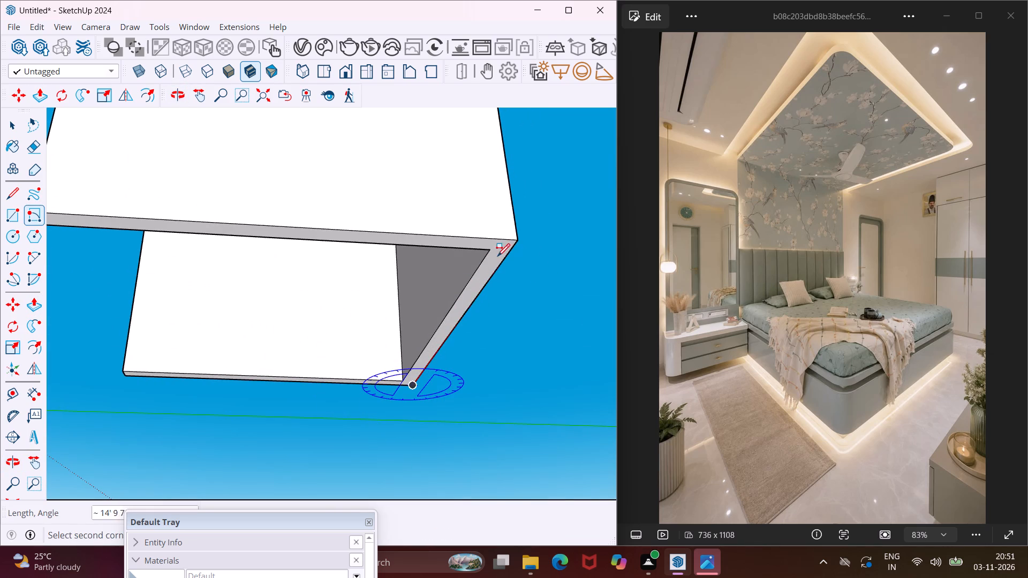
left_click(517, 240)
middle_click_drag(518, 240, 516, 368)
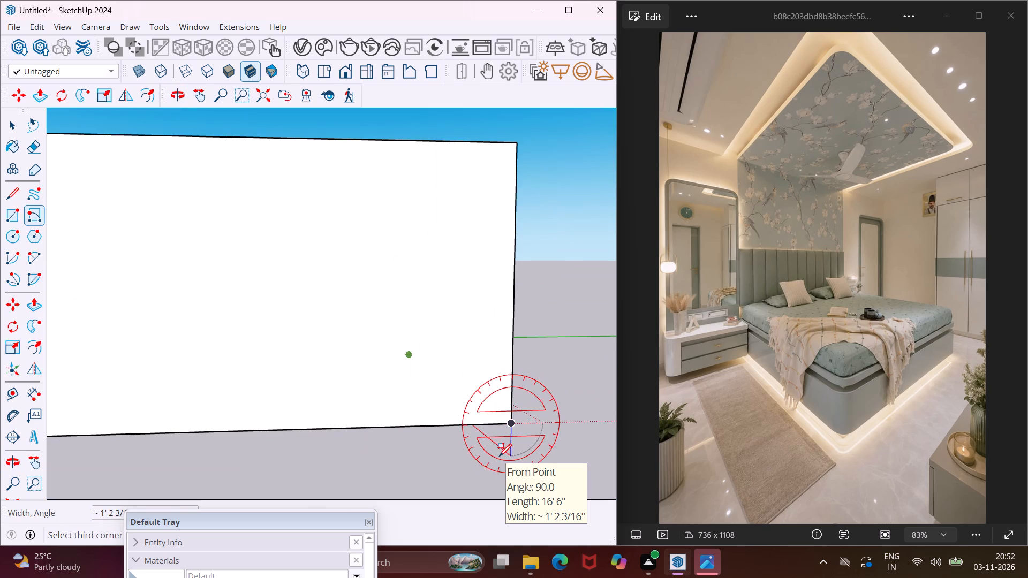
type("6\"")
key("Return")
key("Escape")
key("space")
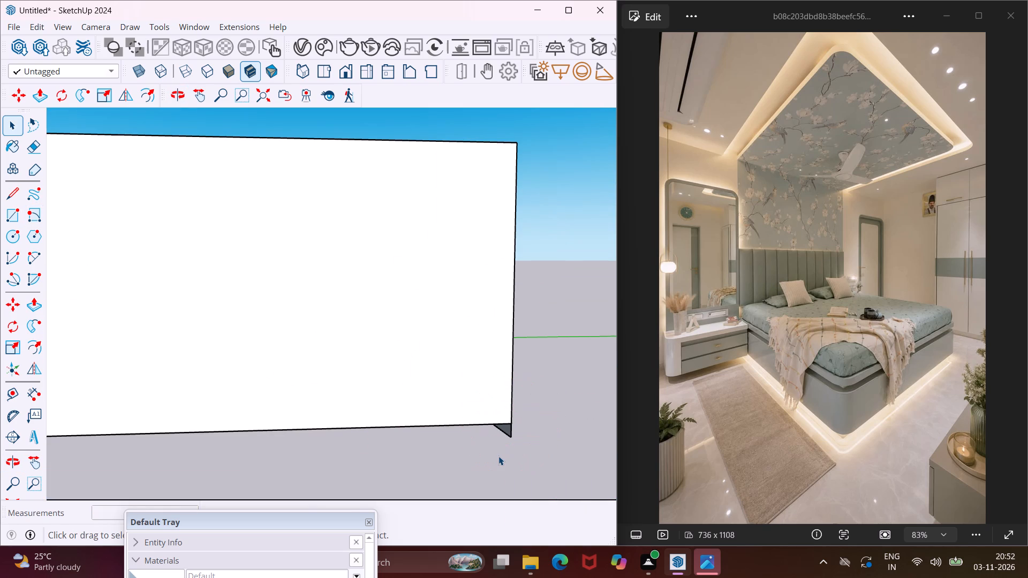
Extrude the 6" strip under the back wall by 16' 6" to the open front ends of the walls, forming the floor slab.
middle_click_drag(497, 416, 525, 352)
scroll(525, 352, "up", 3)
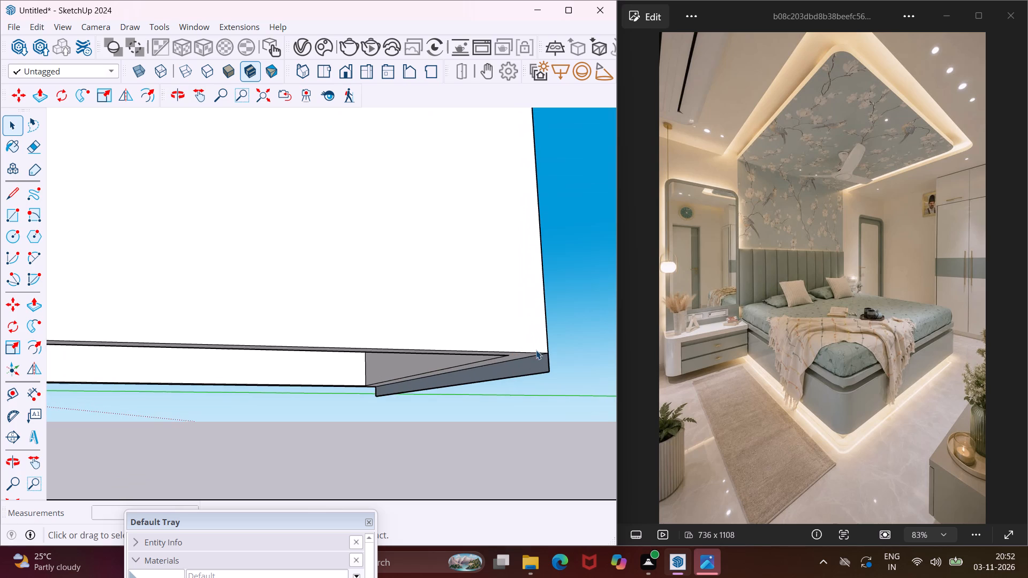
left_click(539, 365)
key("p")
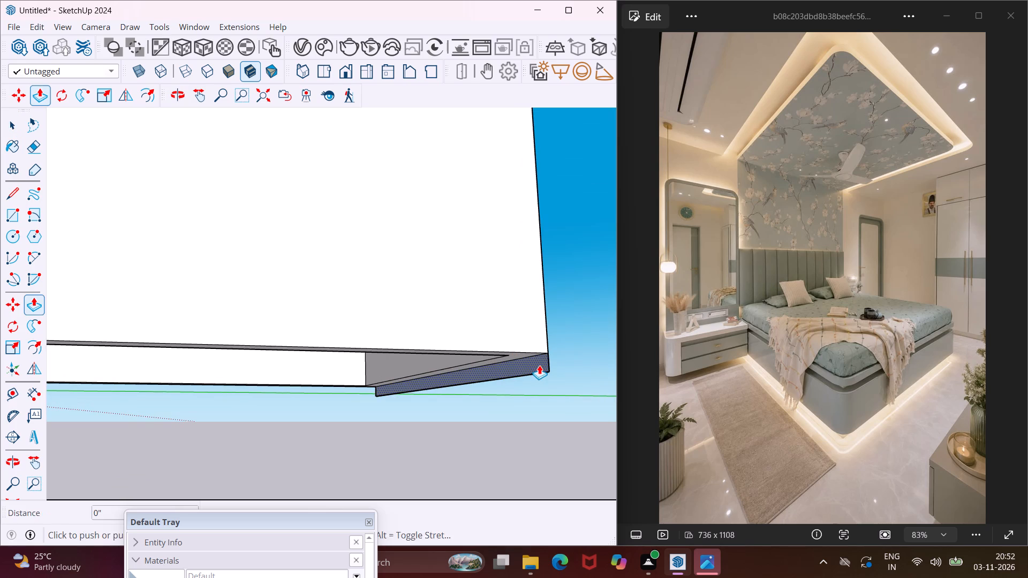
left_click(539, 365)
scroll(523, 363, "down", 5)
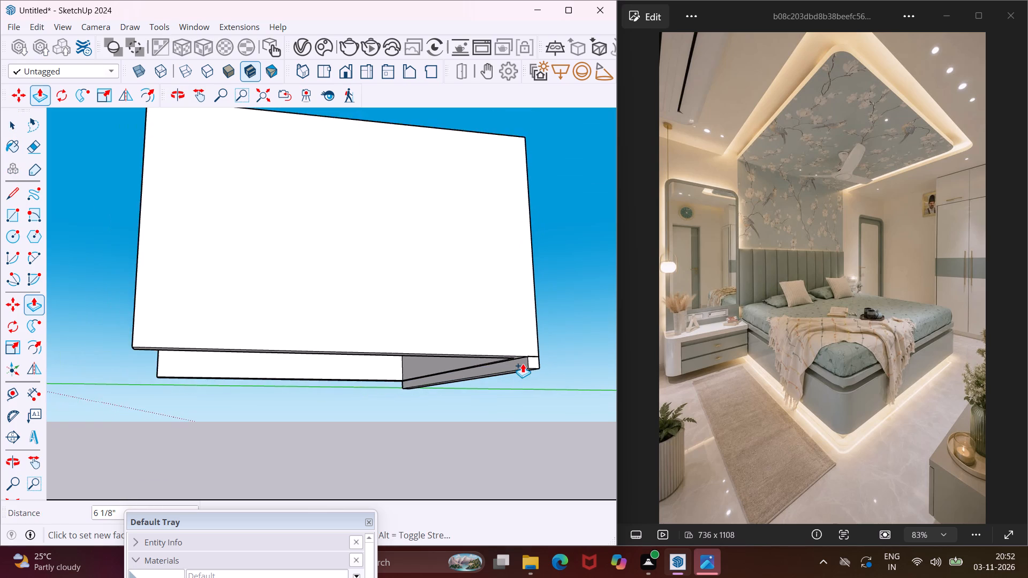
scroll(523, 363, "down", 4)
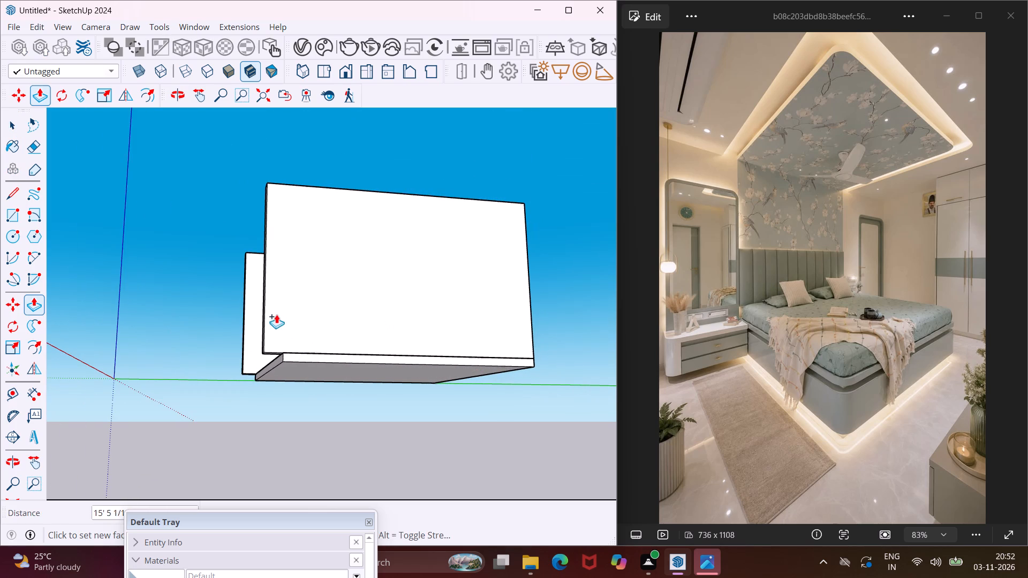
left_click(264, 291)
middle_click_drag(264, 291, 483, 419)
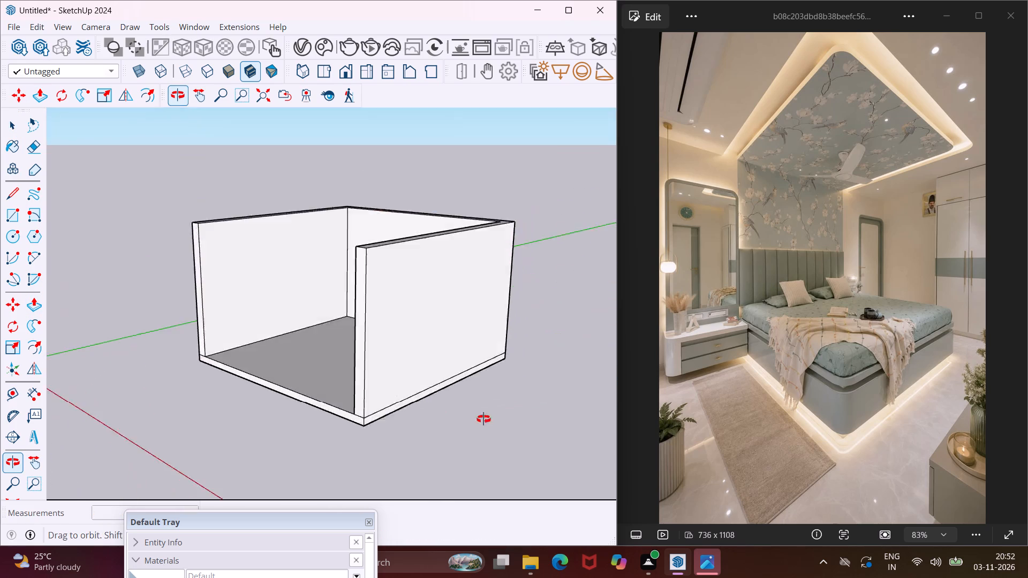
middle_click_drag(483, 419, 580, 444)
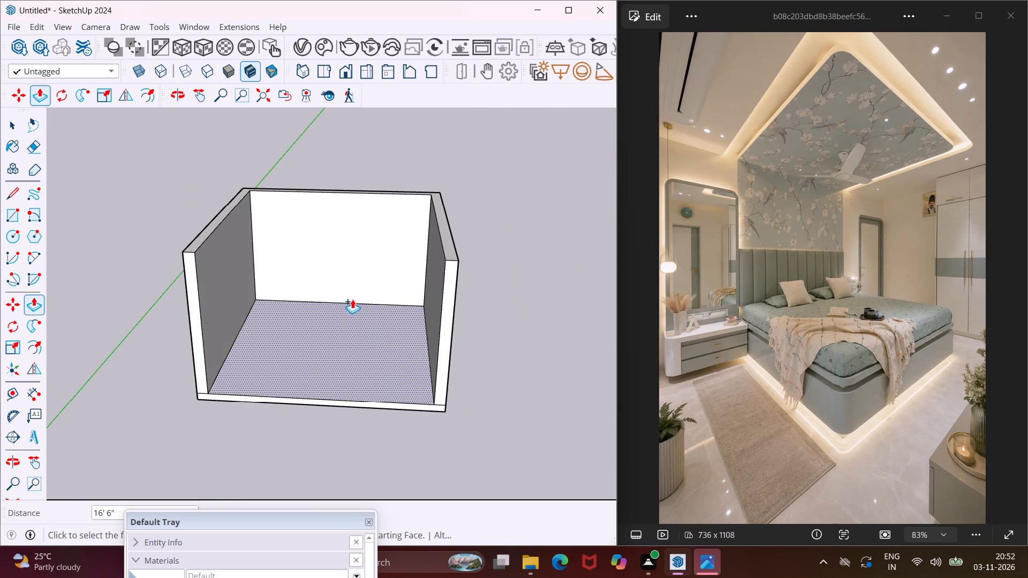
scroll(352, 299, "up", 4)
middle_click_drag(353, 298, 423, 297)
scroll(421, 298, "down", 4)
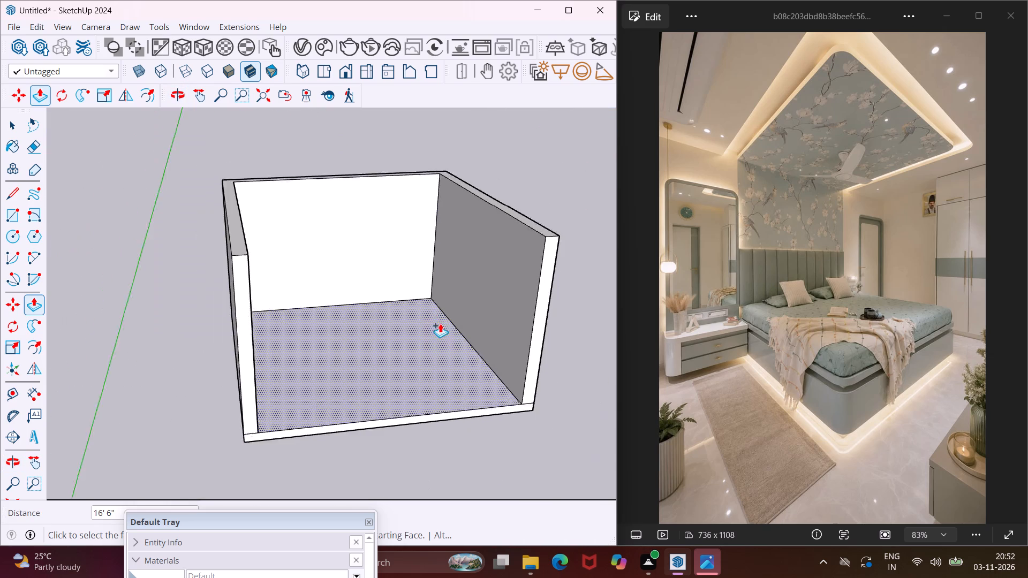
middle_click_drag(381, 333, 329, 318)
middle_click_drag(329, 318, 320, 270)
scroll(316, 229, "up", 4)
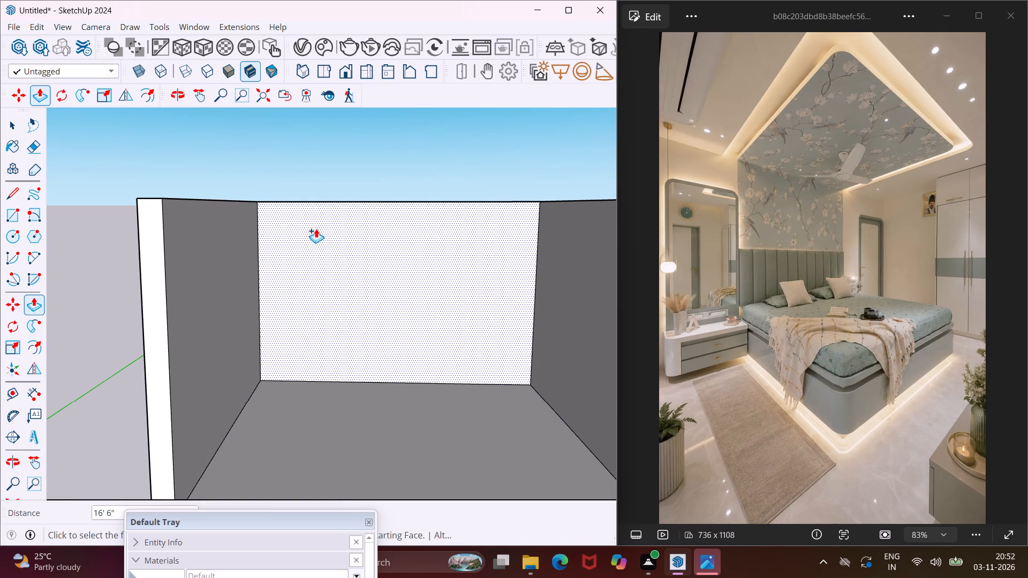
key("Escape")
key("space")
Place a guide line on the floor parallel to the right-hand side wall, 2' in from its inner bottom edge.
scroll(316, 229, "down", 3)
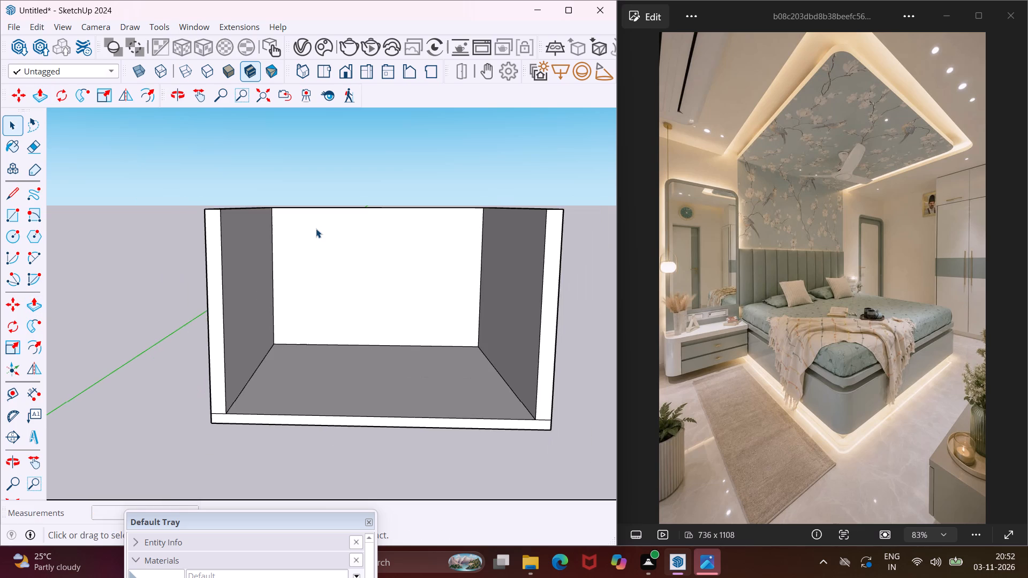
middle_click_drag(316, 229, 341, 247)
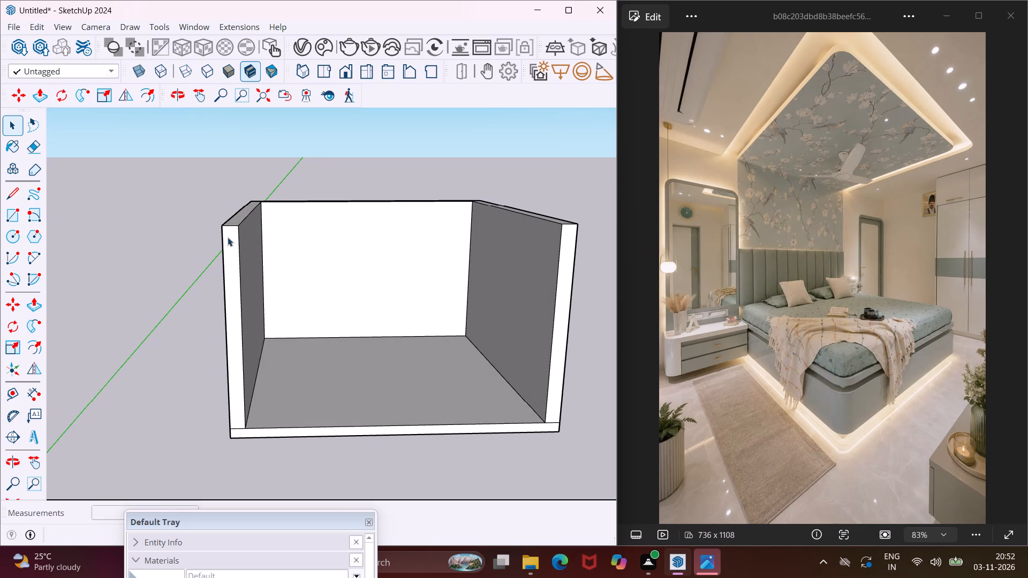
left_click(11, 388)
scroll(408, 377, "up", 4)
middle_click_drag(408, 377, 444, 431)
scroll(387, 394, "down", 3)
scroll(495, 412, "up", 2)
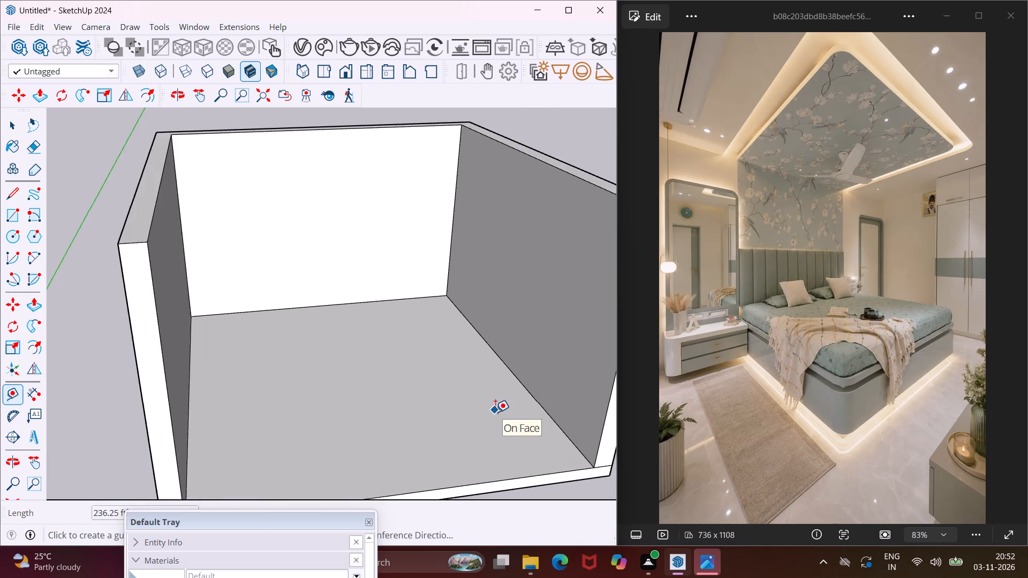
scroll(495, 412, "up", 2)
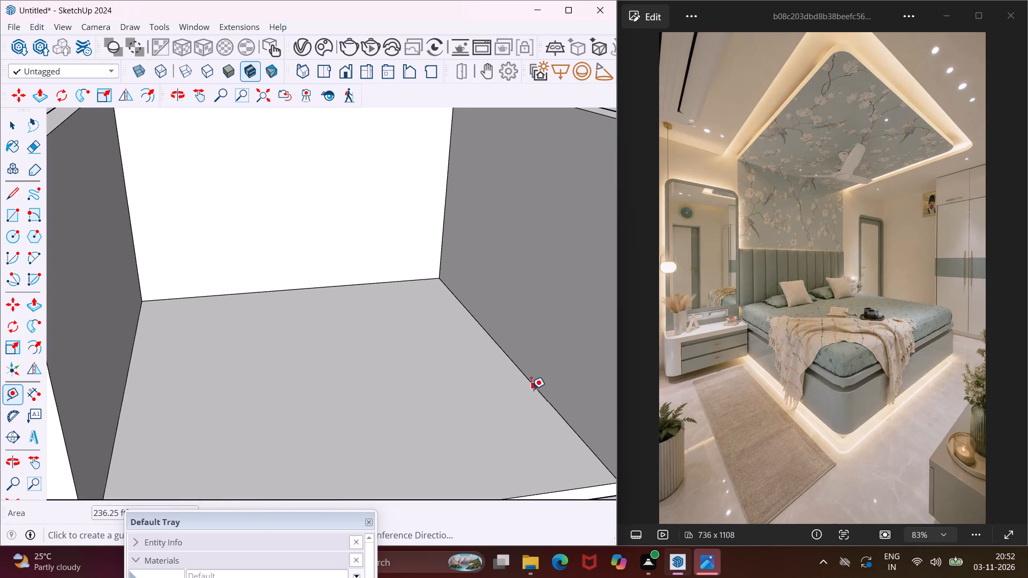
left_click(532, 389)
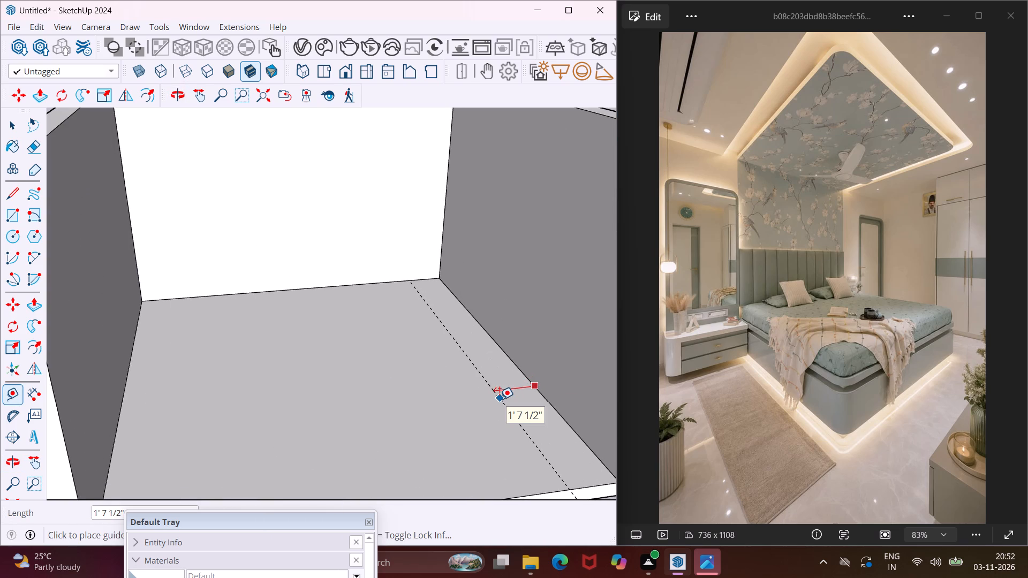
type("2'")
key("Return")
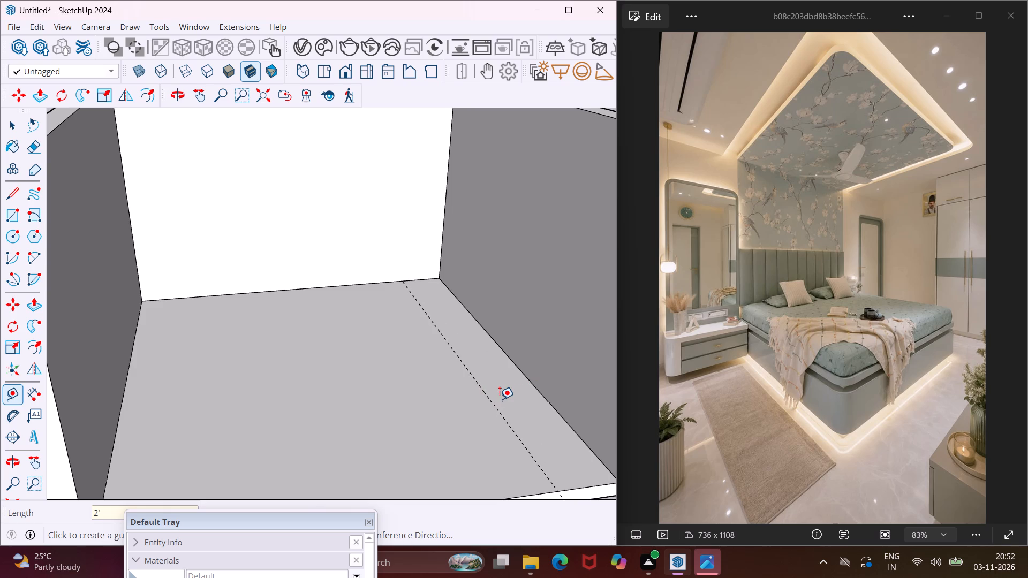
scroll(500, 399, "down", 4)
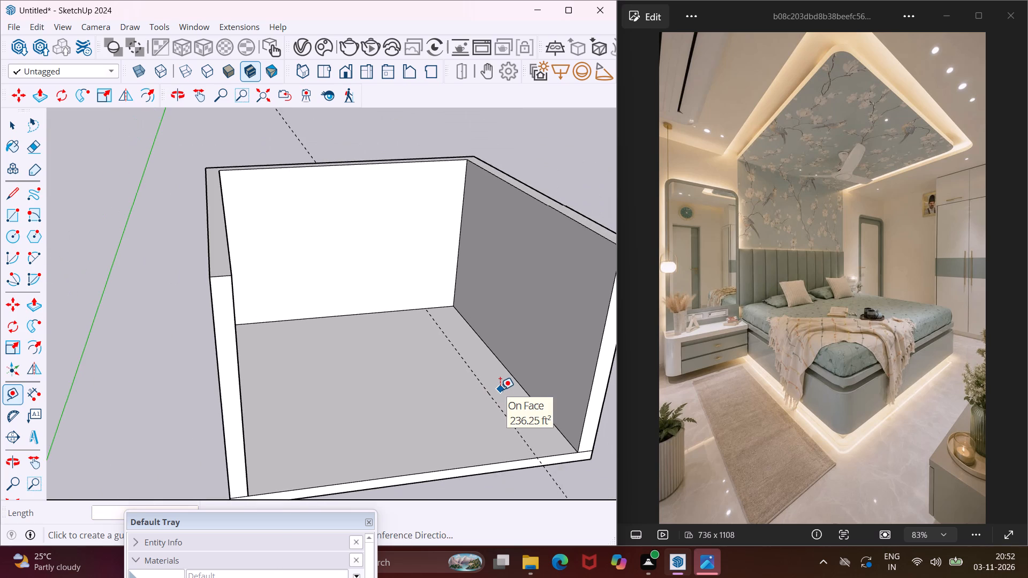
middle_click_drag(500, 390, 468, 386)
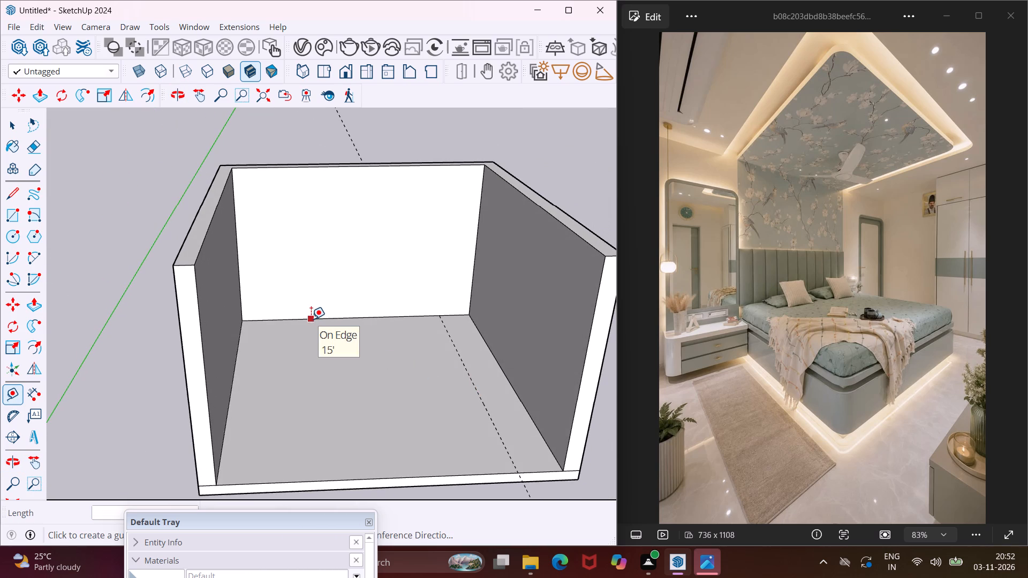
Place a vertical guide line on the back wall, 3' in from its corner with the right-hand side wall.
scroll(311, 319, "down", 1)
middle_click_drag(311, 319, 229, 301)
scroll(351, 257, "up", 2)
middle_click_drag(392, 283, 418, 287)
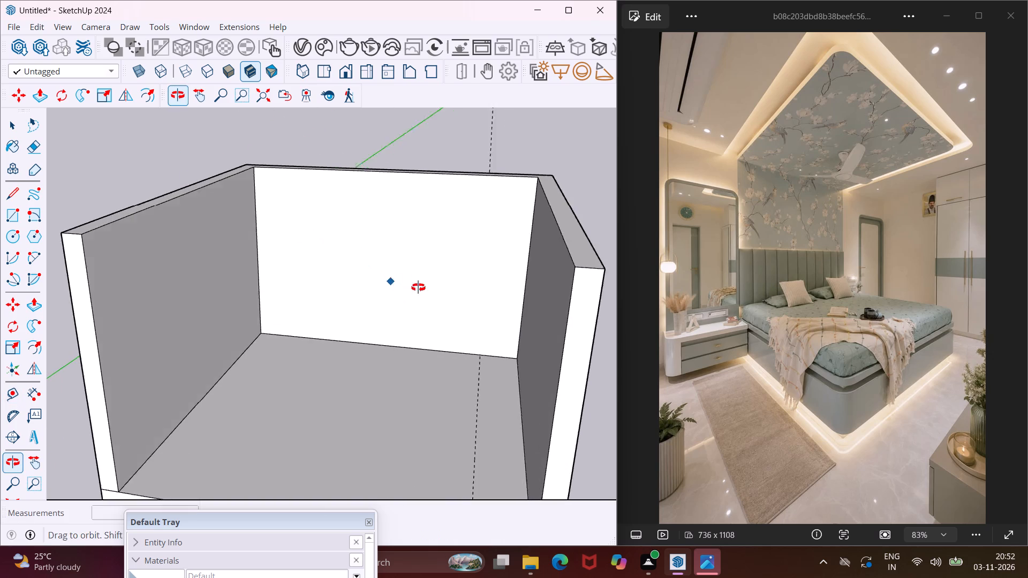
middle_click_drag(418, 287, 442, 287)
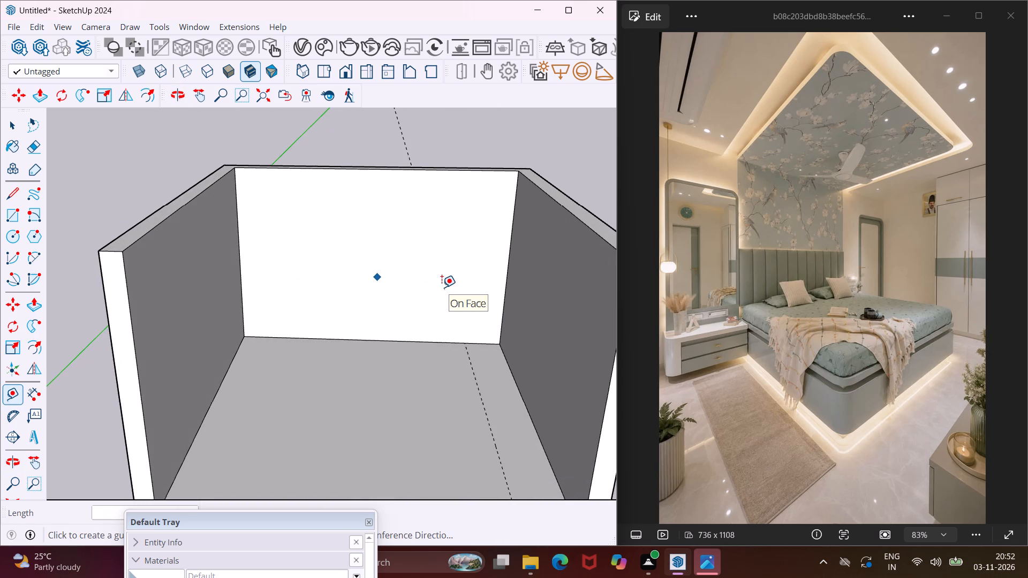
scroll(442, 287, "up", 1)
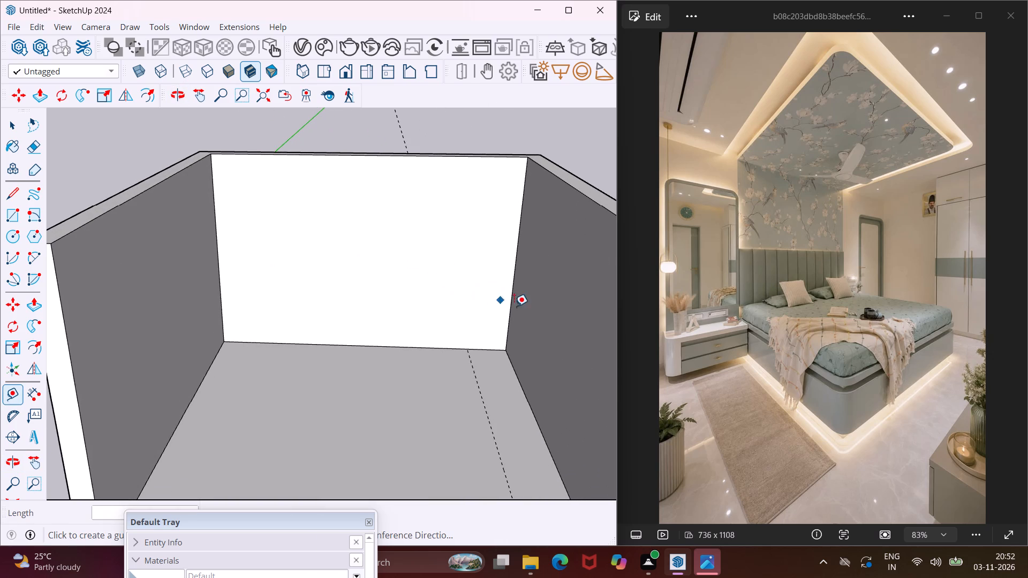
middle_click_drag(513, 281, 520, 236)
scroll(517, 246, "up", 2)
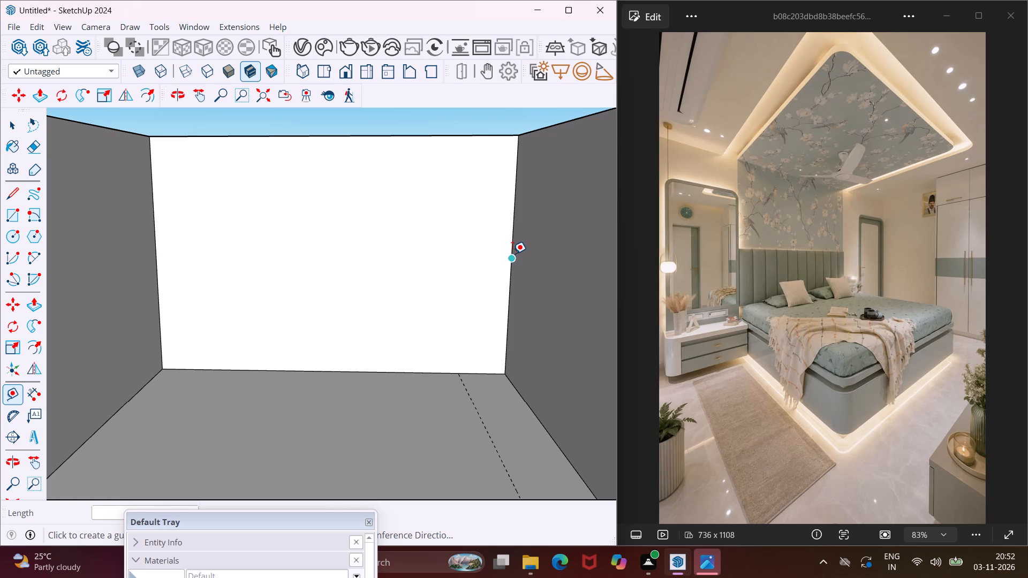
left_click(512, 254)
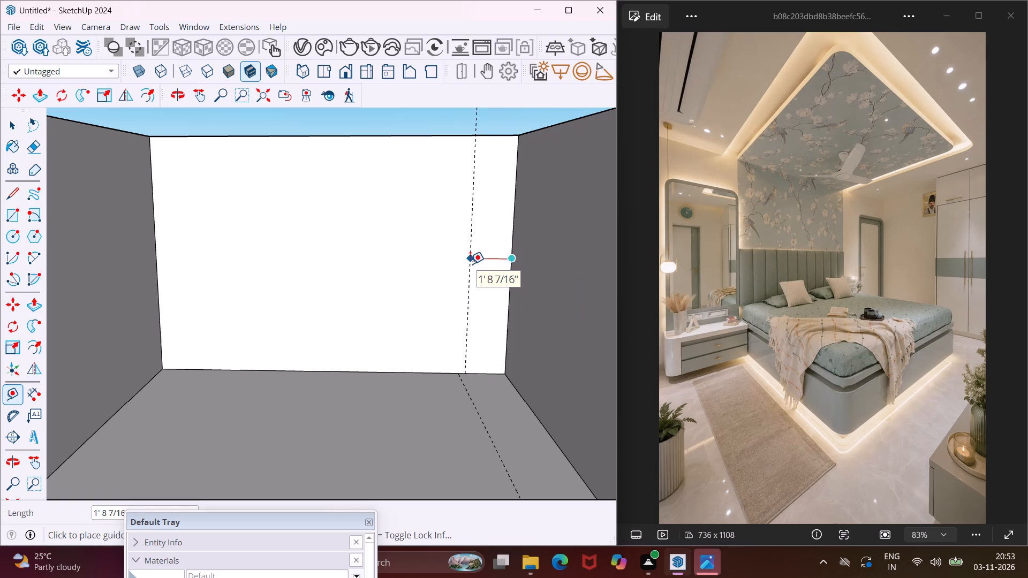
type("3'")
key("Return")
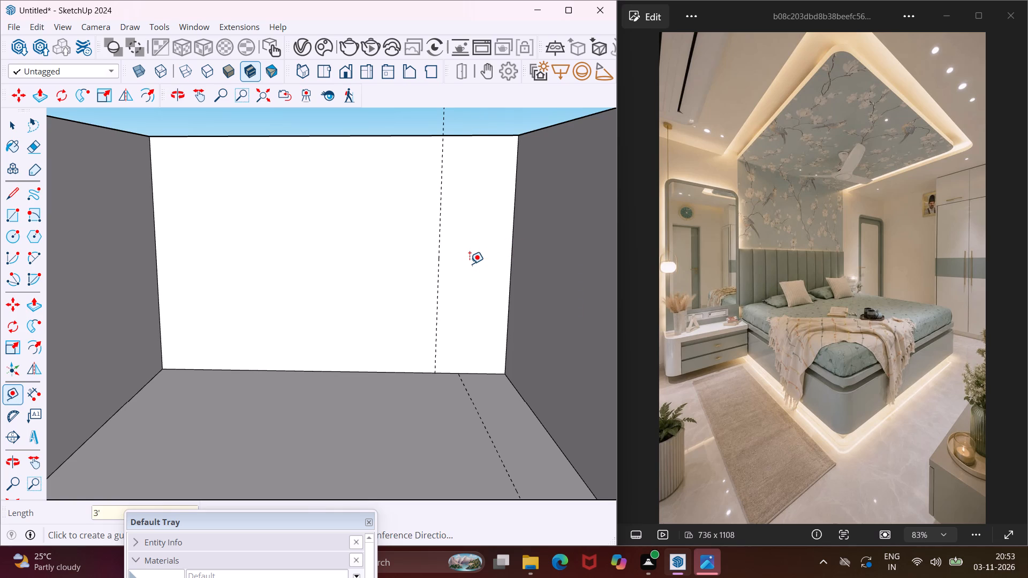
scroll(470, 264, "down", 3)
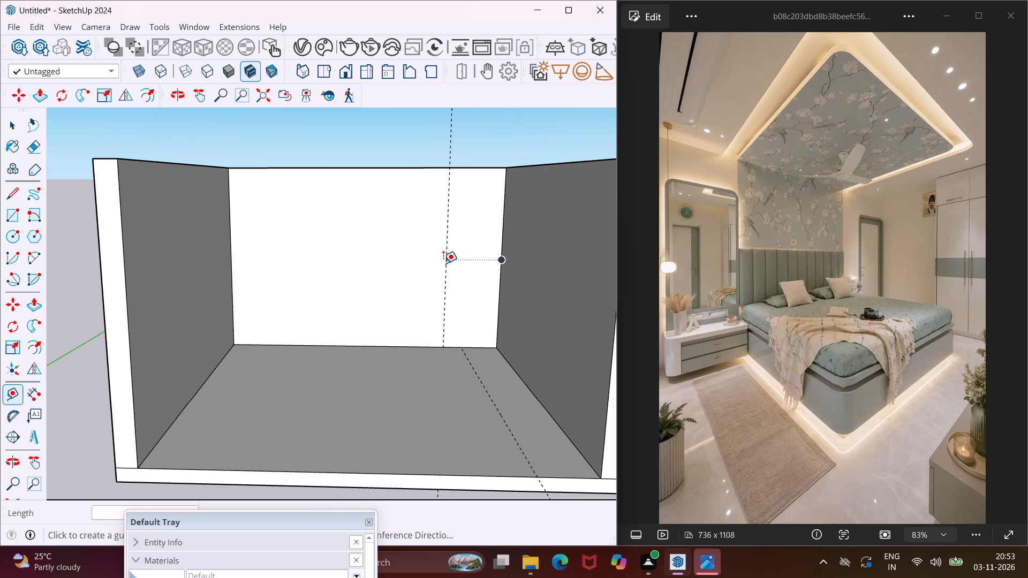
key("Escape")
key("space")
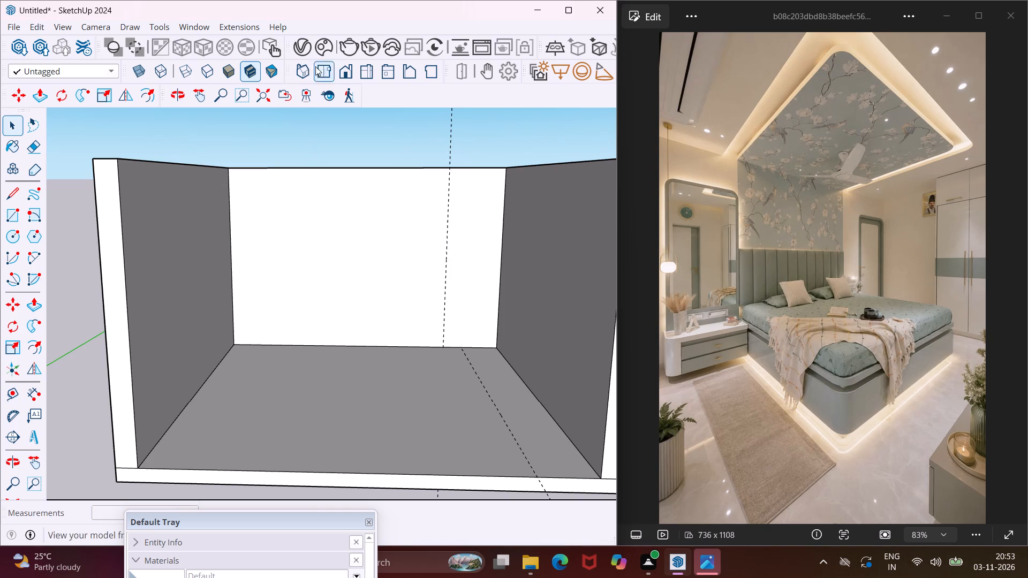
Open the Chaos Cosmos Browser and show the Beds category under 3D Models, Furniture.
left_click(320, 52)
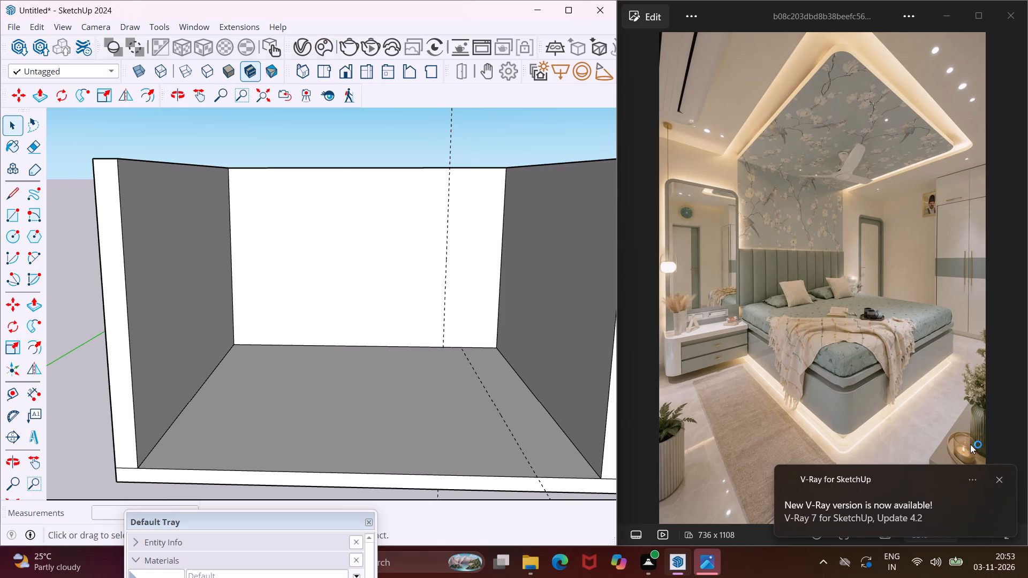
left_click(999, 476)
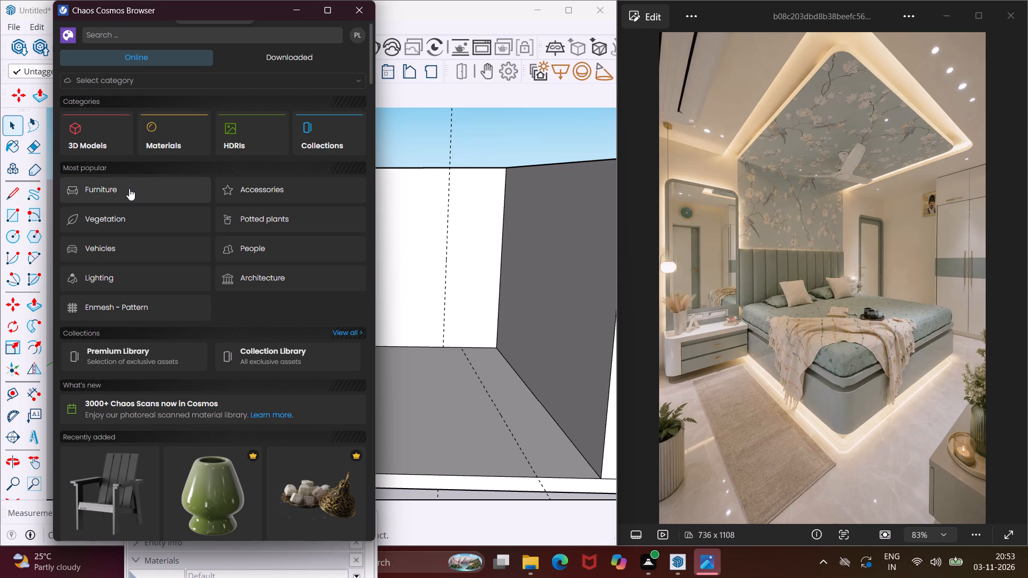
left_click(265, 81)
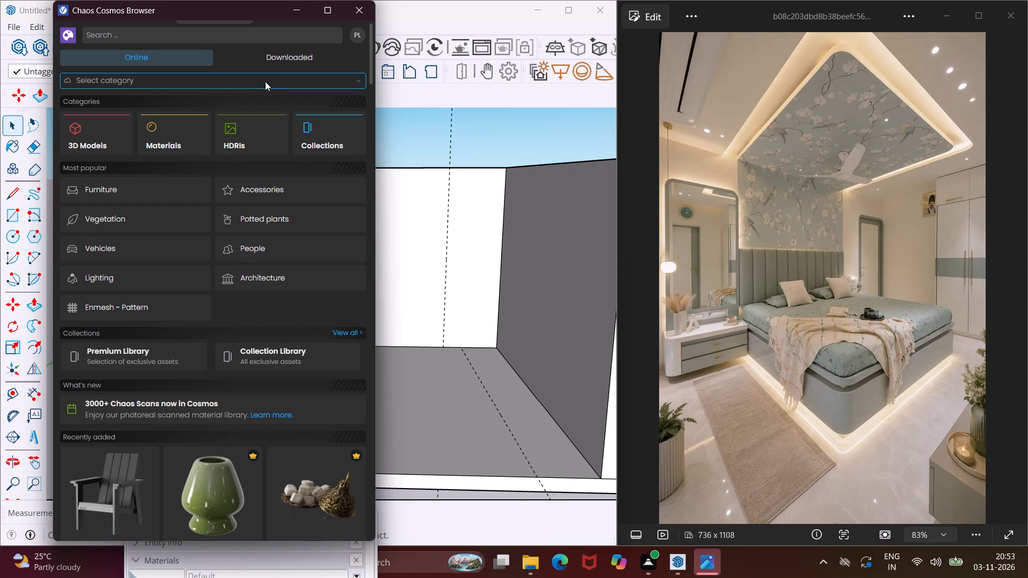
left_click(109, 105)
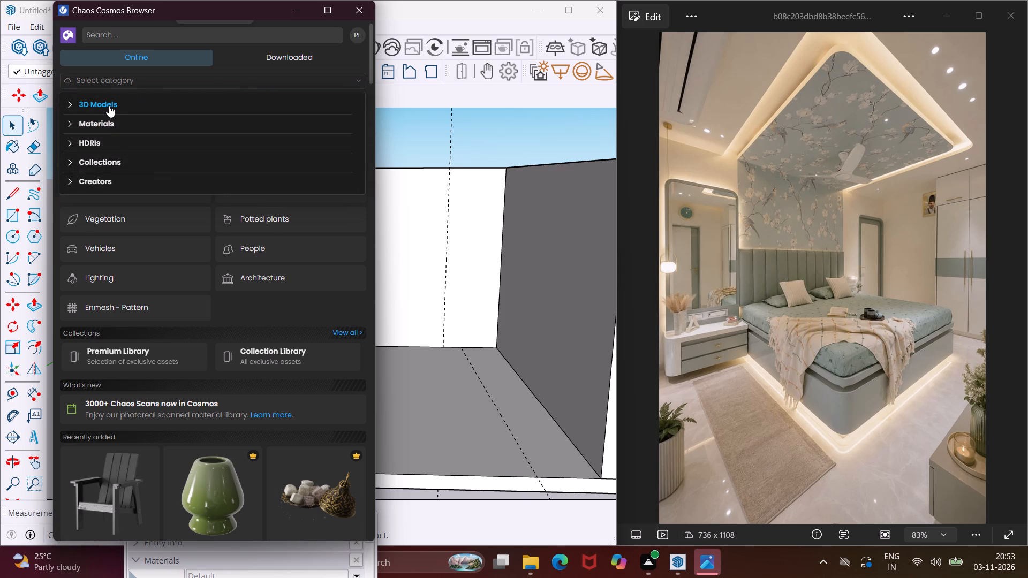
left_click(102, 121)
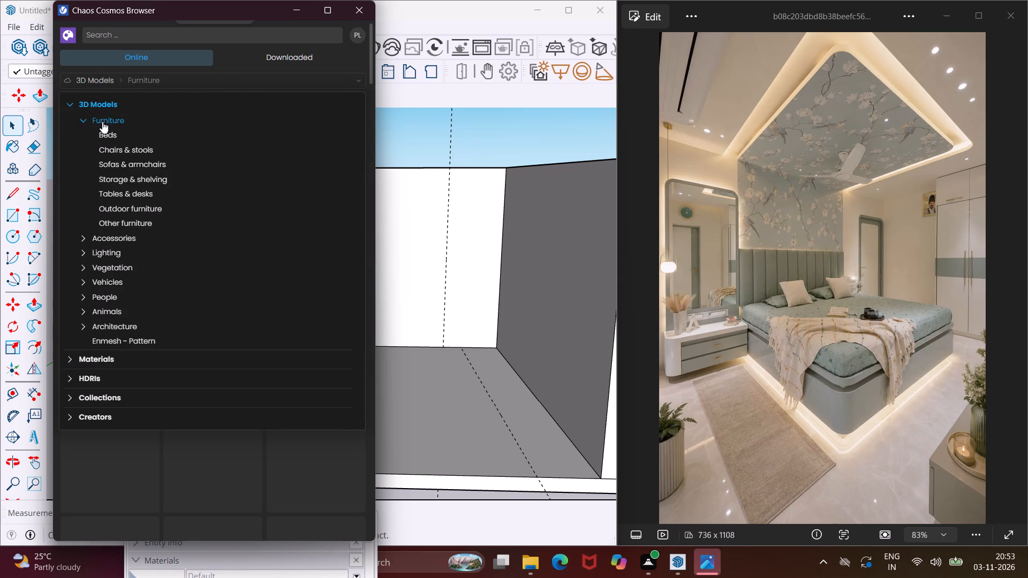
left_click(101, 132)
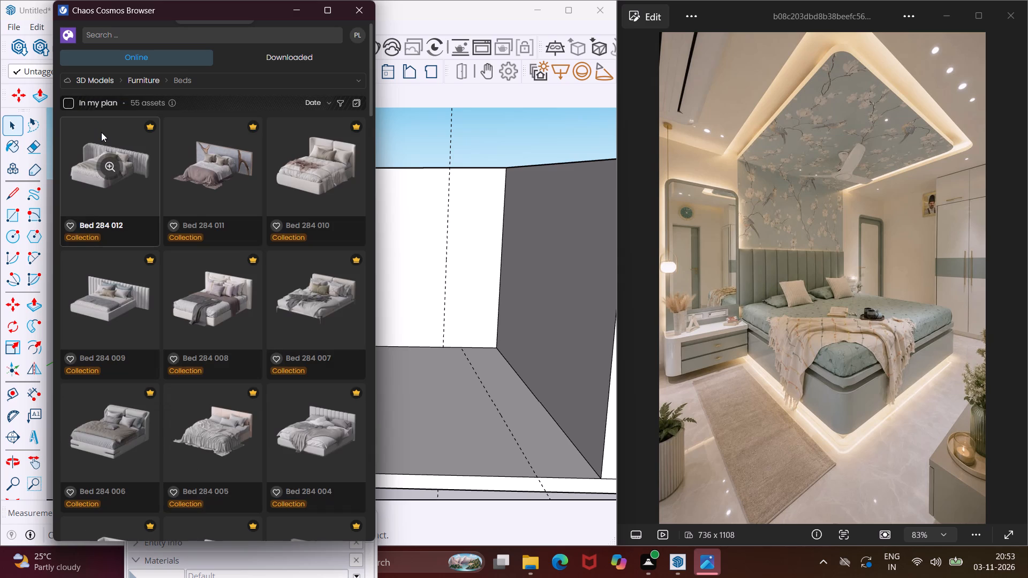
Look through the Cosmos bed models for one resembling the bed in the reference image, and minimize the browser.
scroll(139, 363, "down", 4)
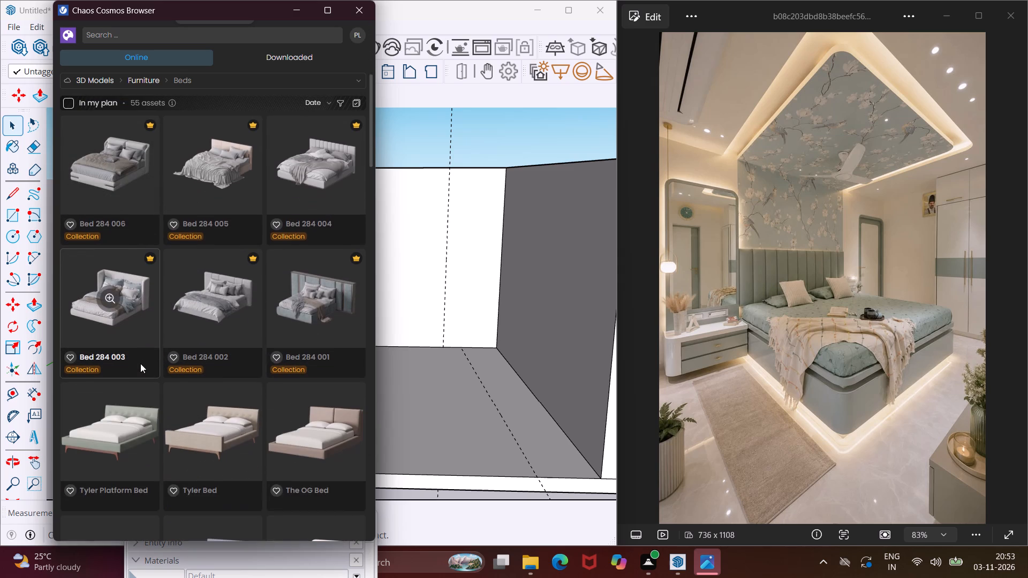
scroll(140, 363, "down", 2)
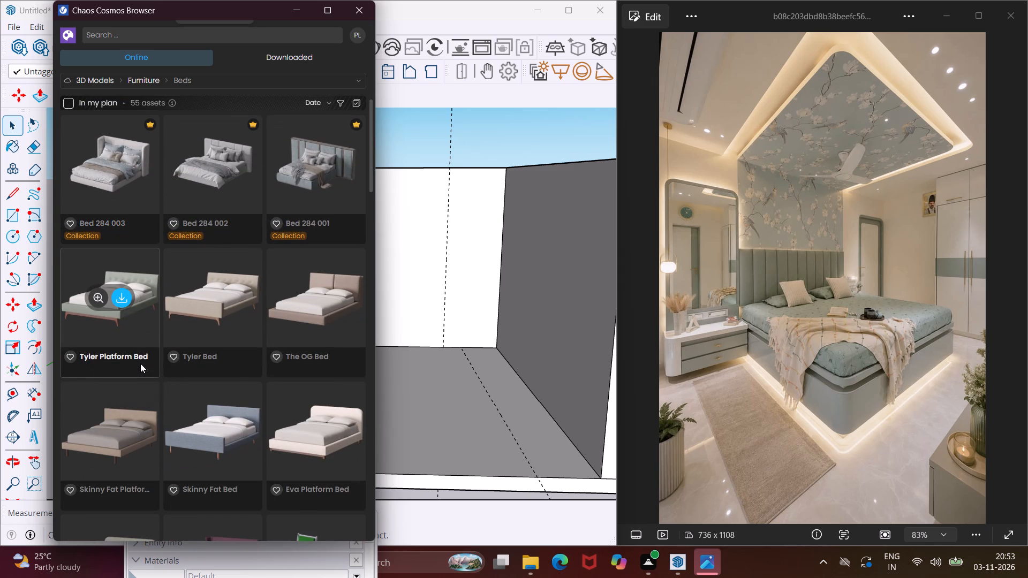
scroll(140, 363, "up", 3)
scroll(140, 363, "down", 5)
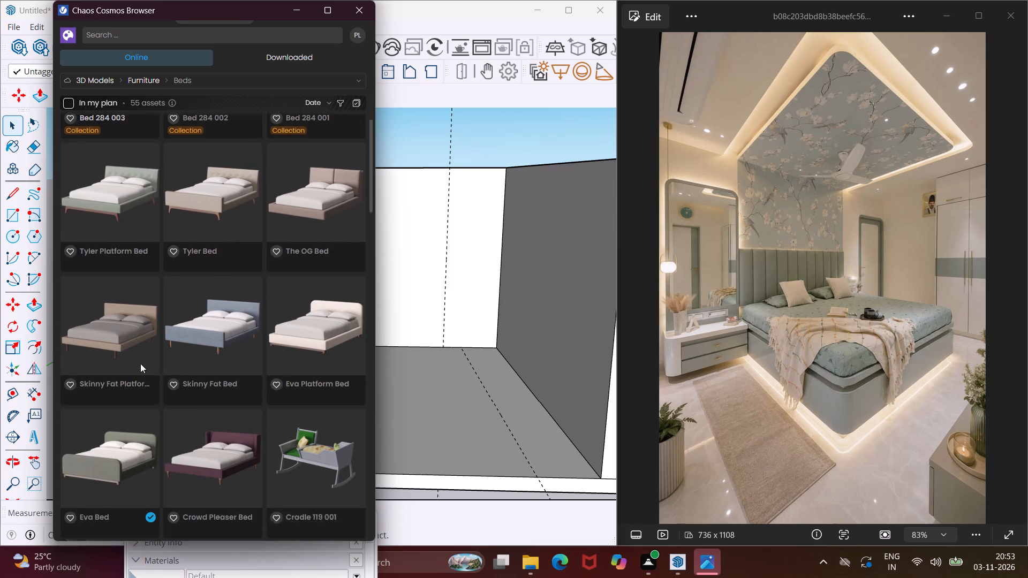
scroll(140, 363, "down", 7)
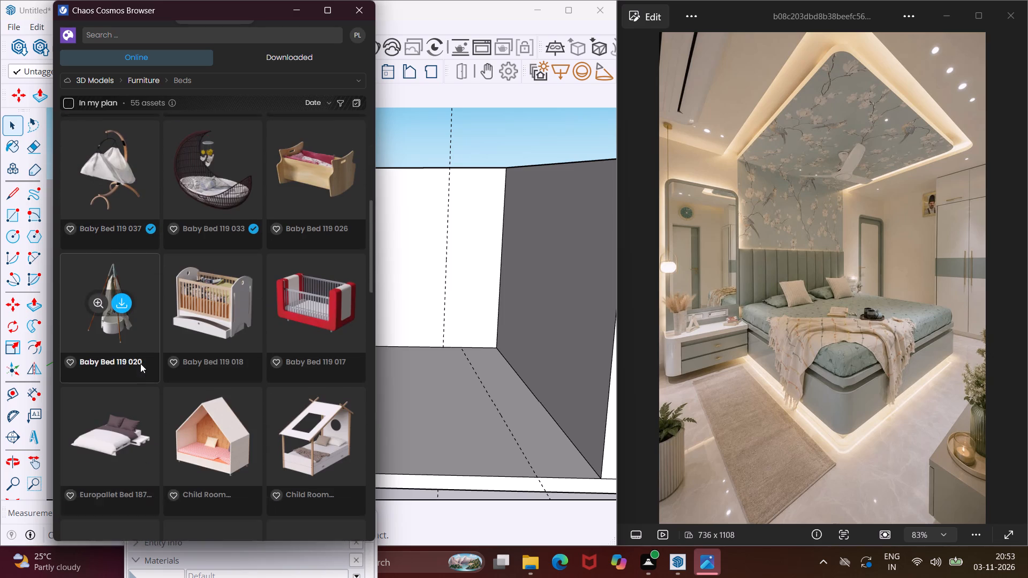
scroll(140, 363, "down", 12)
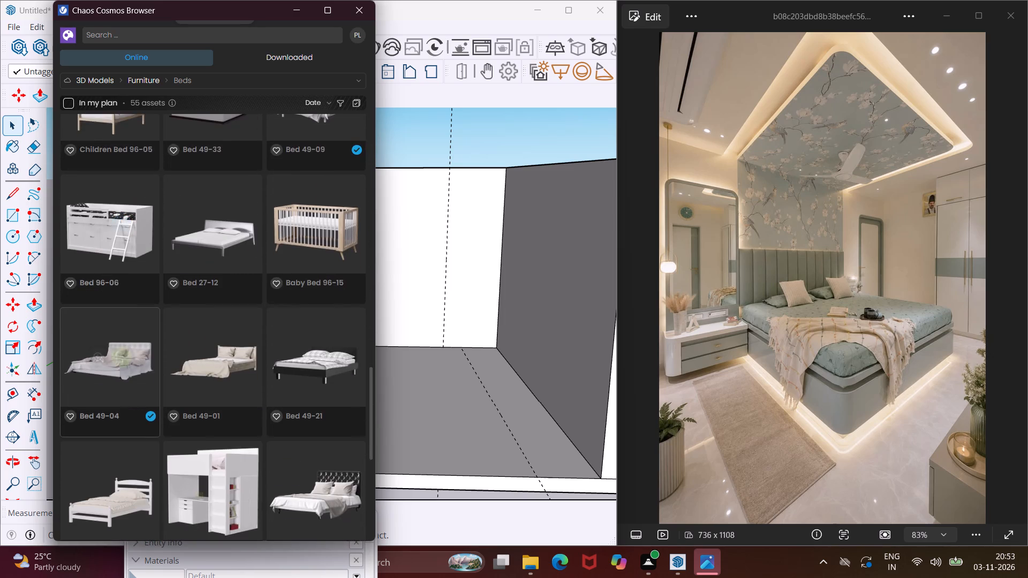
scroll(144, 353, "down", 6)
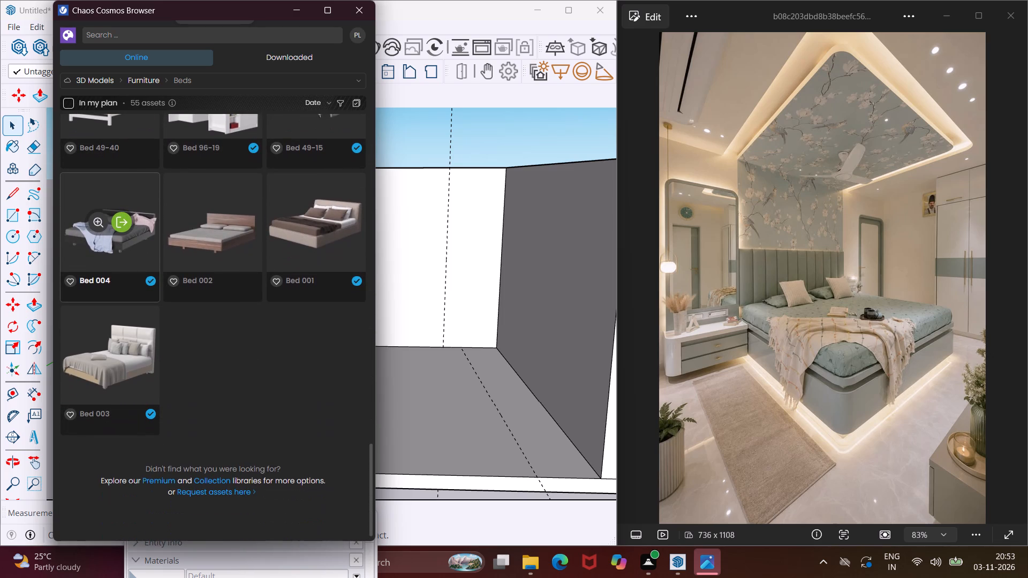
scroll(144, 353, "up", 2)
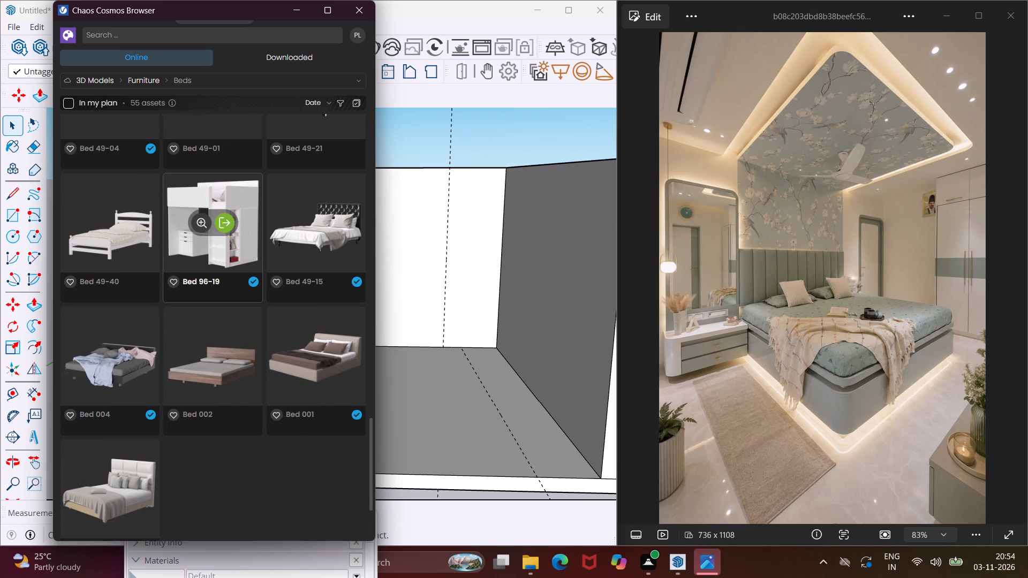
scroll(153, 313, "up", 2)
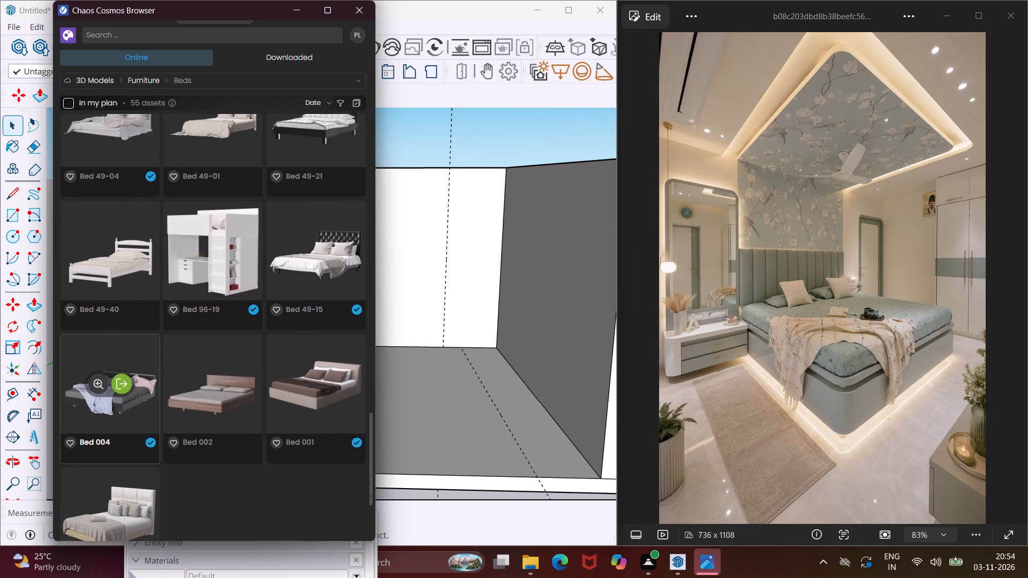
scroll(153, 313, "up", 2)
scroll(165, 267, "up", 4)
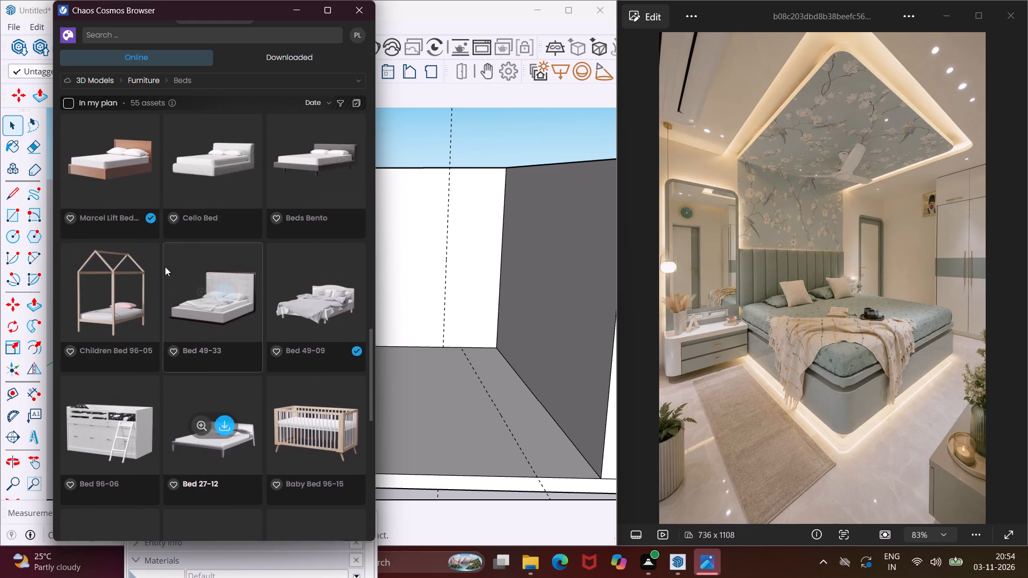
scroll(165, 267, "up", 4)
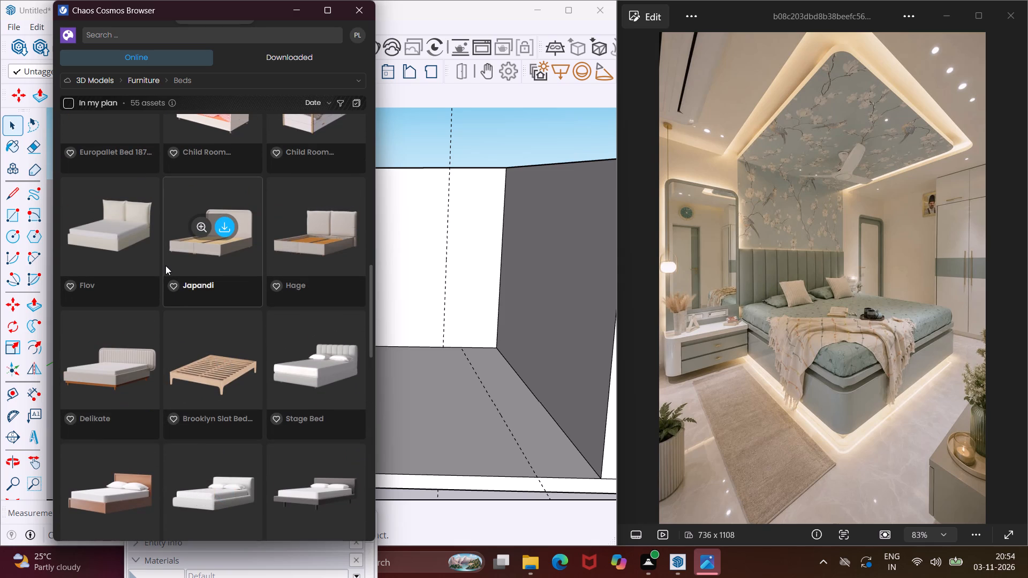
scroll(175, 256, "up", 4)
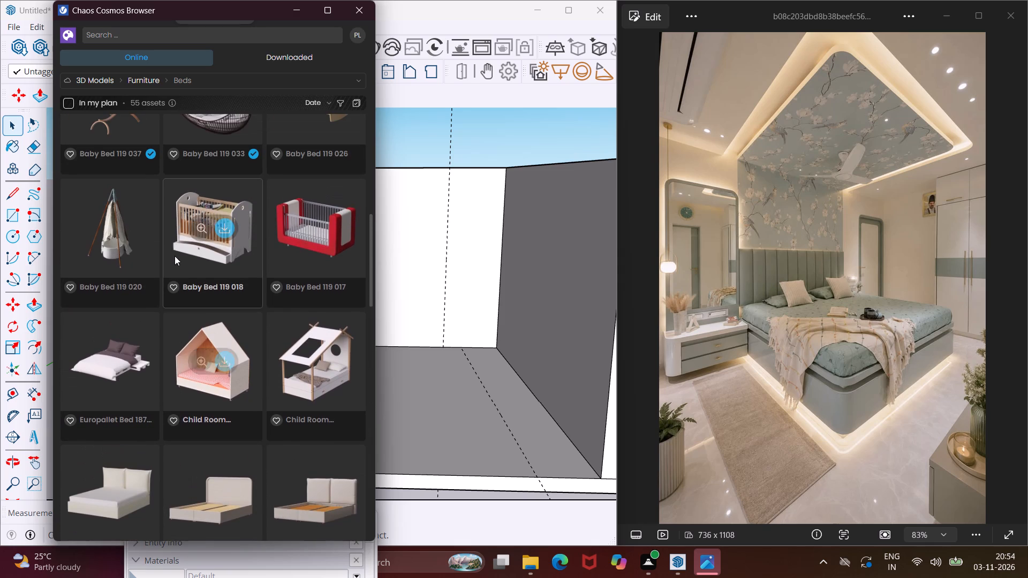
scroll(182, 243, "up", 4)
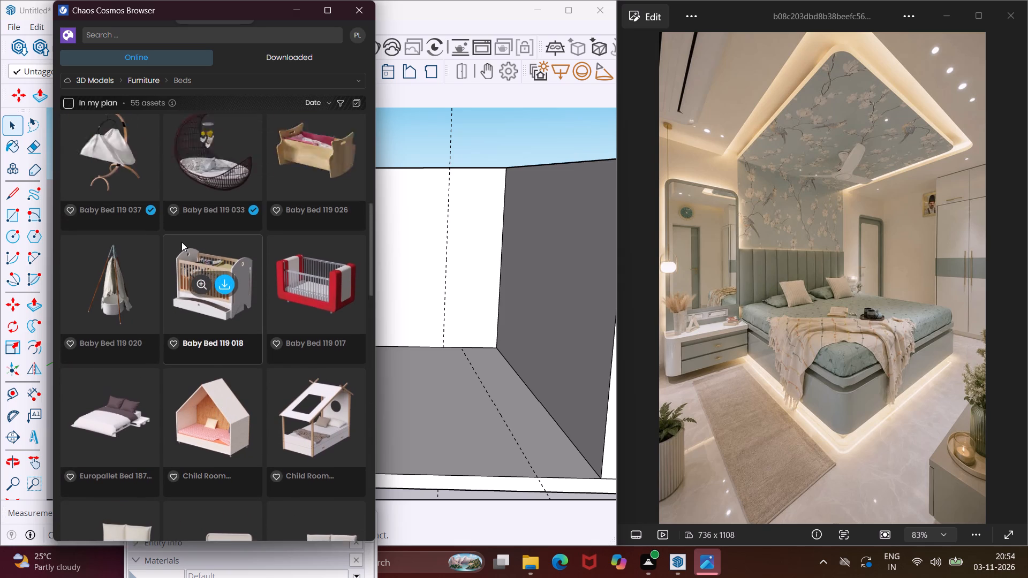
scroll(182, 242, "up", 2)
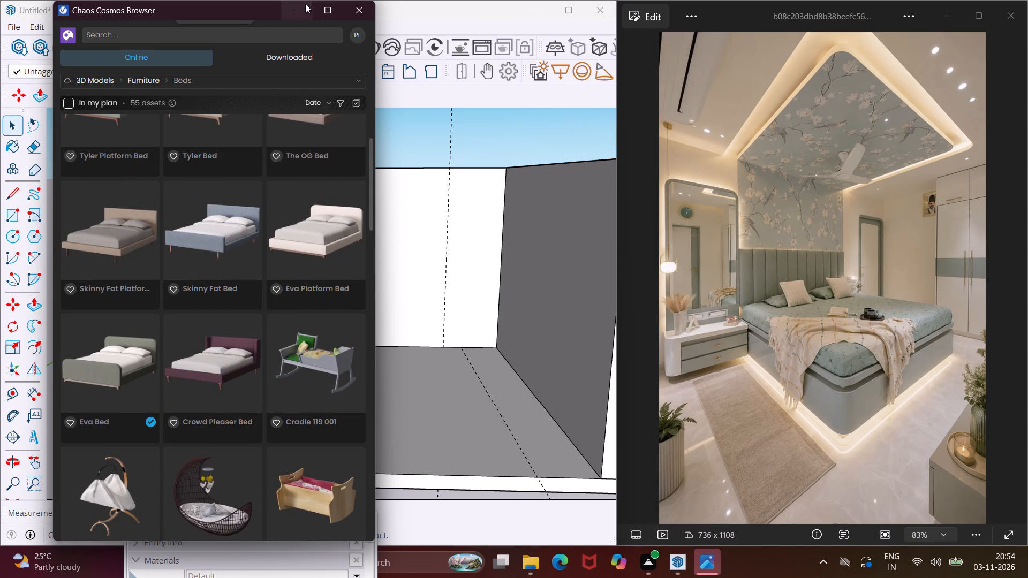
left_click(305, 4)
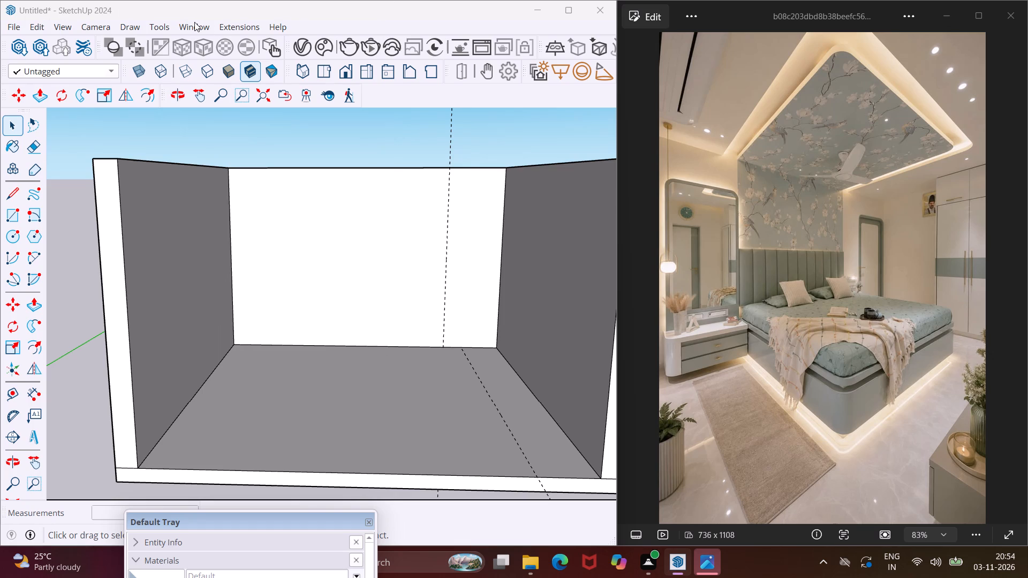
Open 3D Warehouse and search its models for "bed".
left_click(194, 25)
left_click(217, 126)
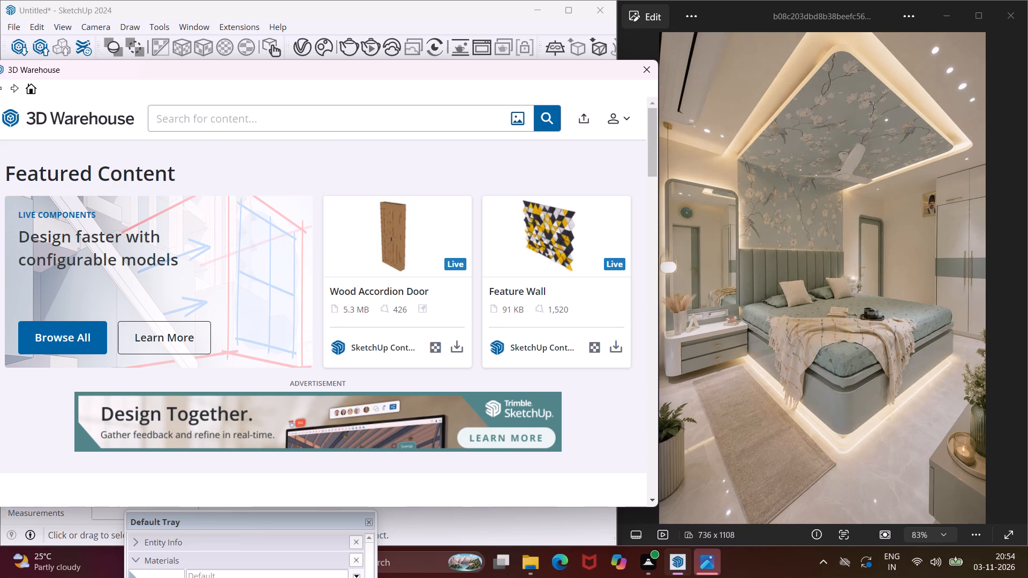
left_click(207, 118)
type("bed")
key("Return")
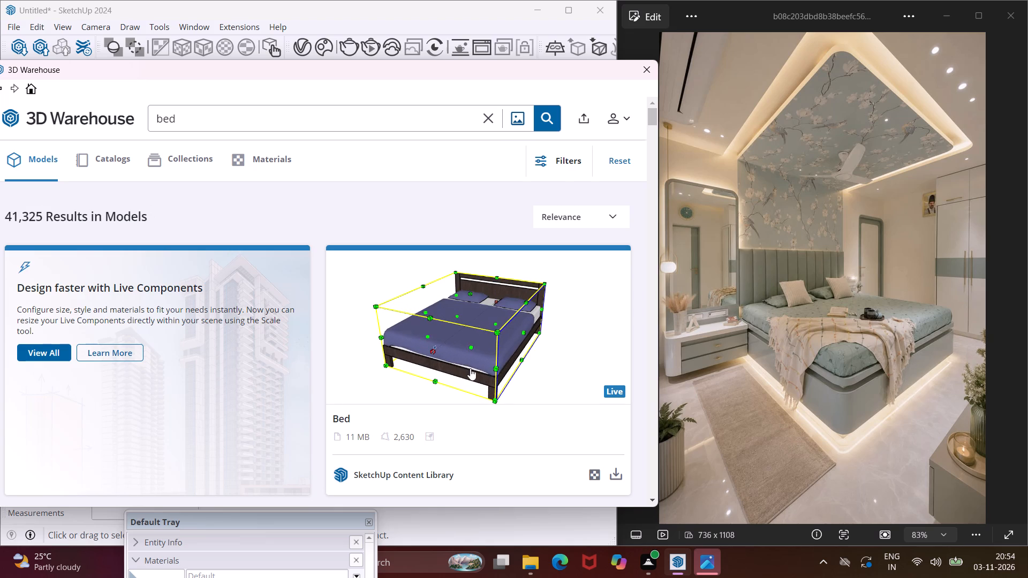
Look through the 3D Warehouse bed models for one resembling the bed with the vertically panelled headboard in the reference image.
scroll(465, 371, "down", 4)
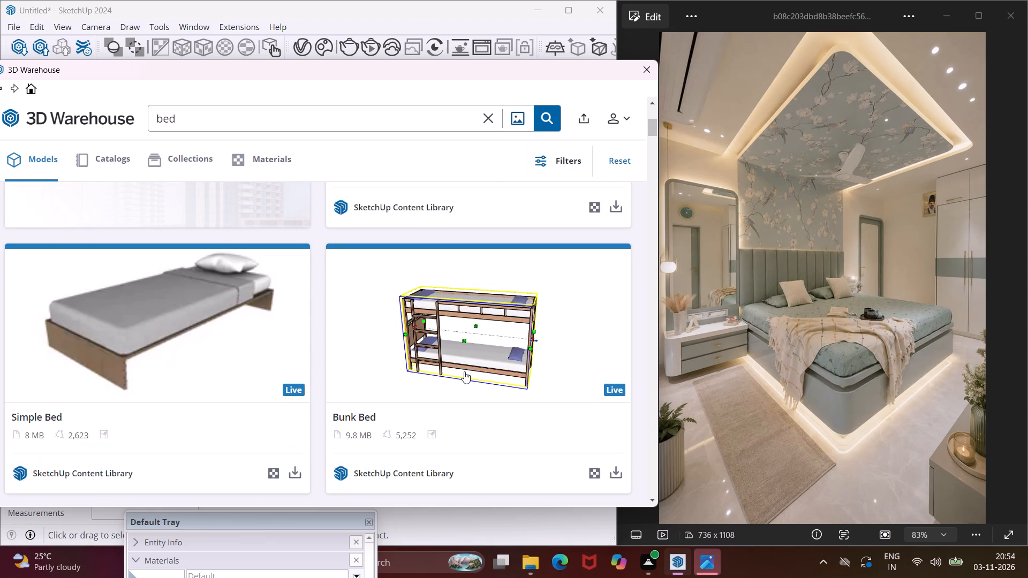
scroll(442, 293, "down", 5)
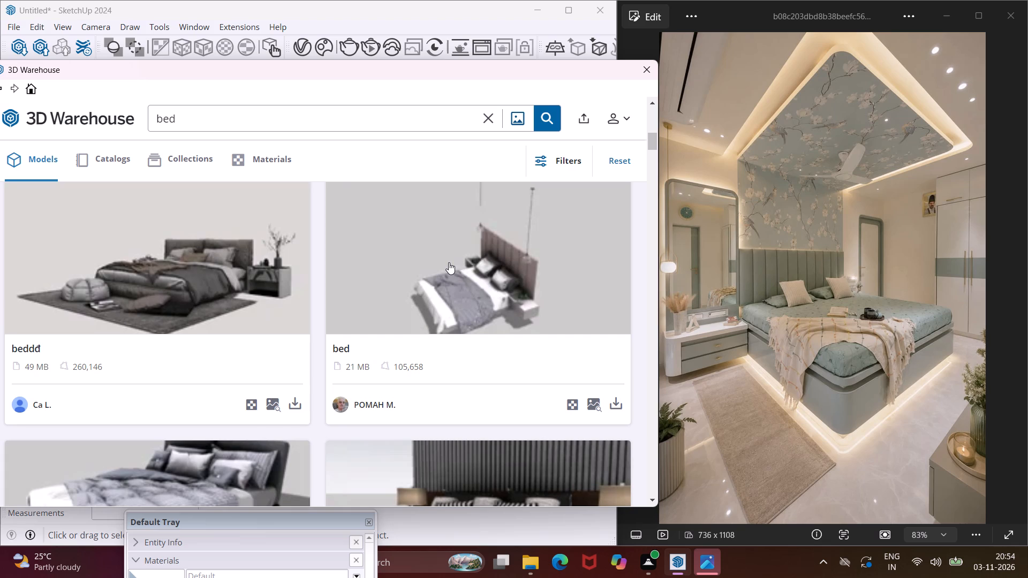
scroll(464, 277, "down", 2)
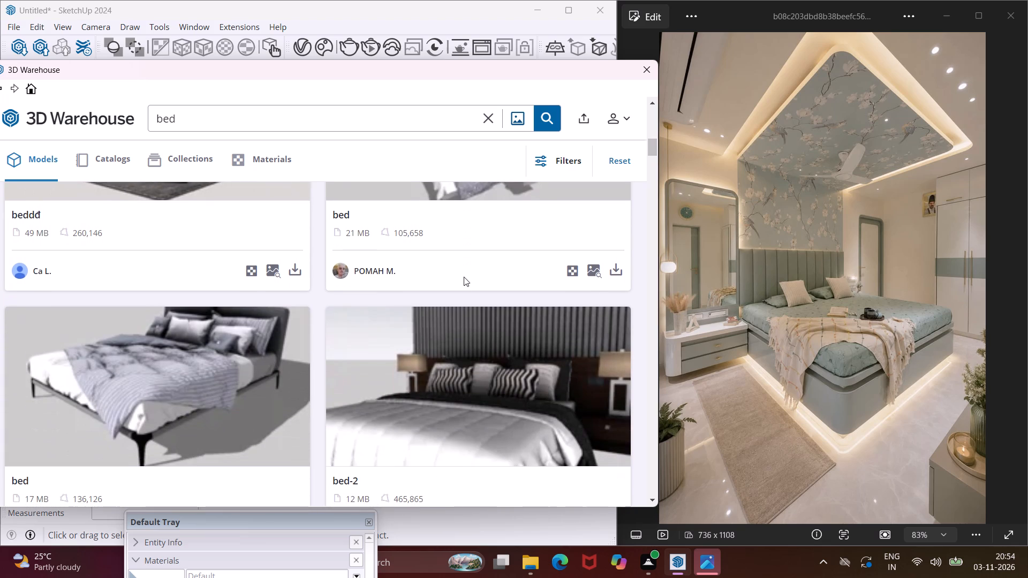
scroll(406, 300, "down", 1)
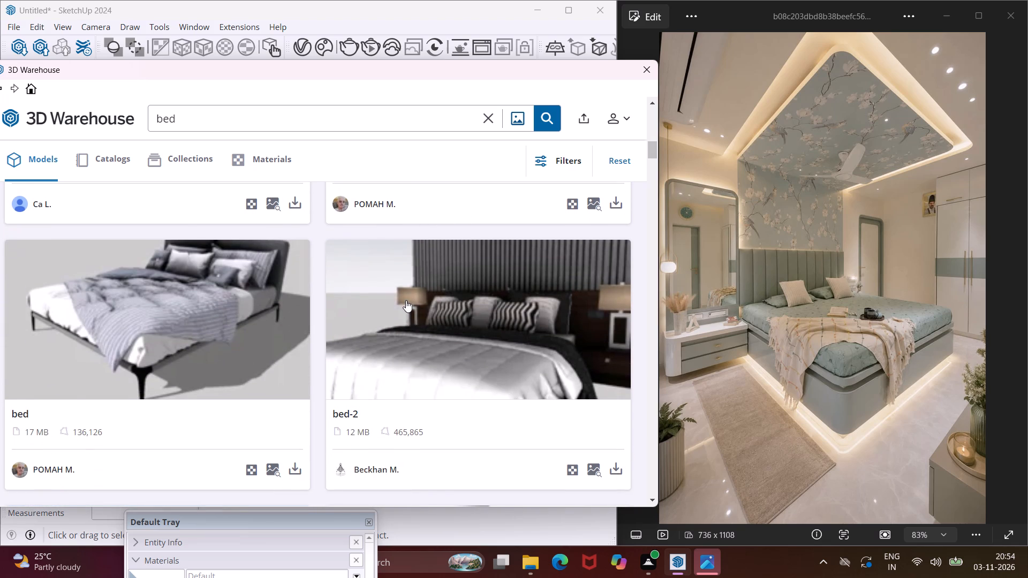
scroll(406, 300, "down", 4)
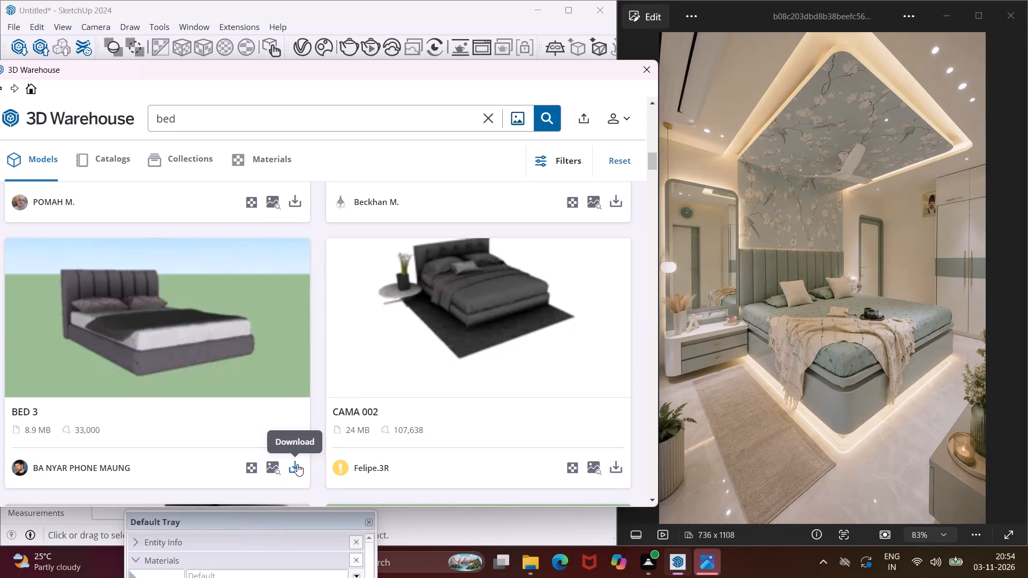
scroll(304, 419, "down", 3)
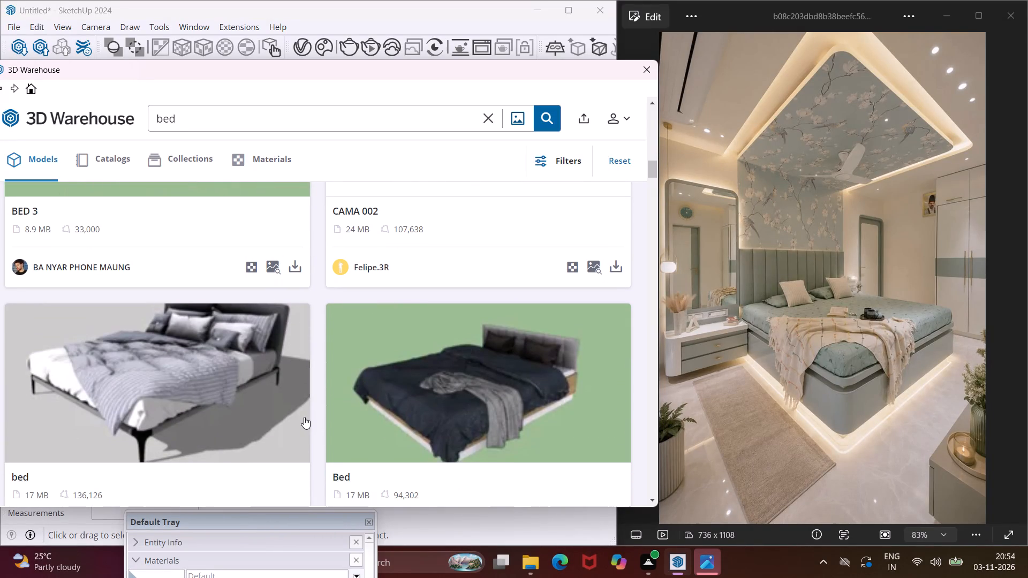
scroll(304, 416, "down", 4)
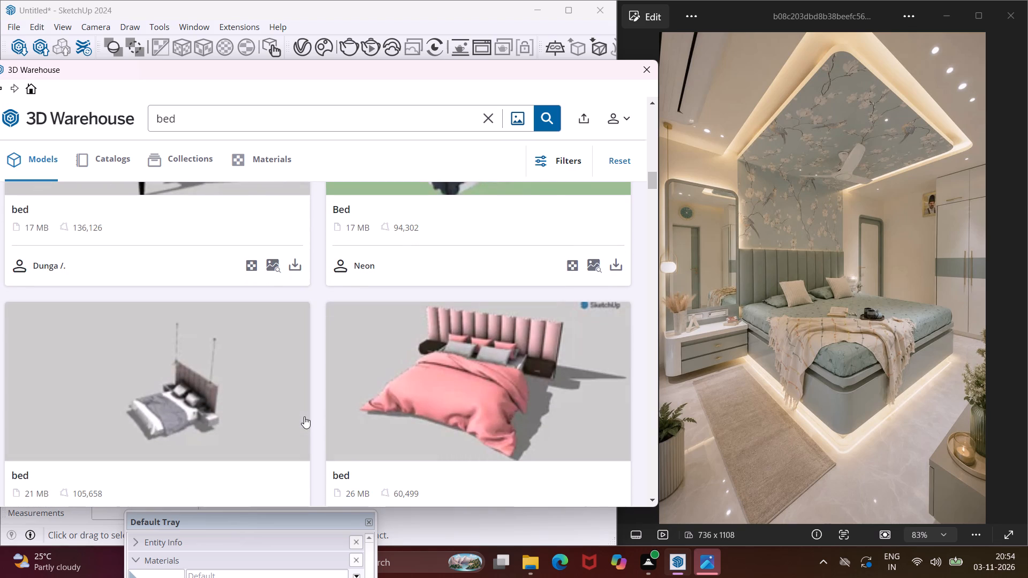
scroll(304, 416, "down", 3)
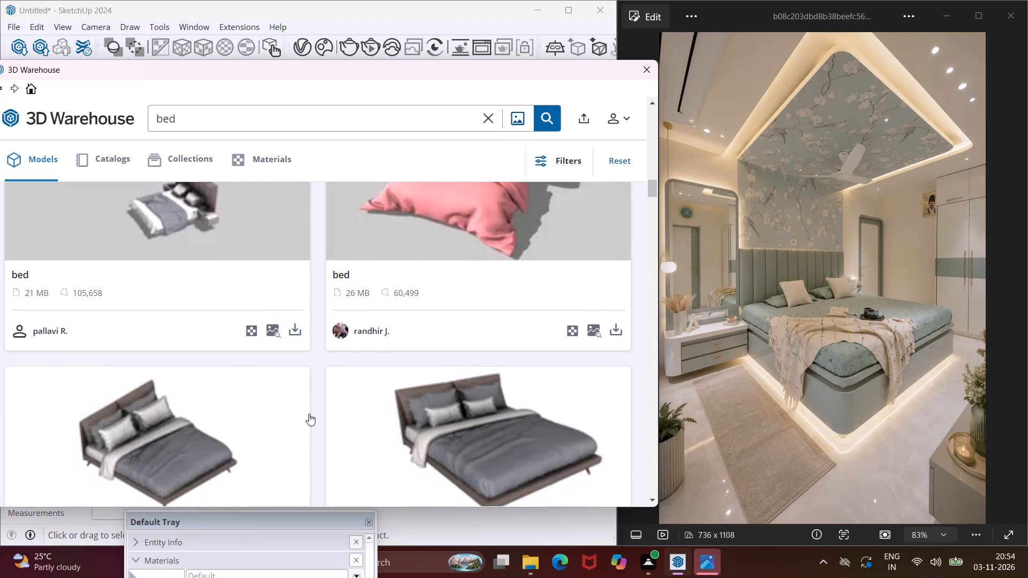
scroll(309, 414, "down", 5)
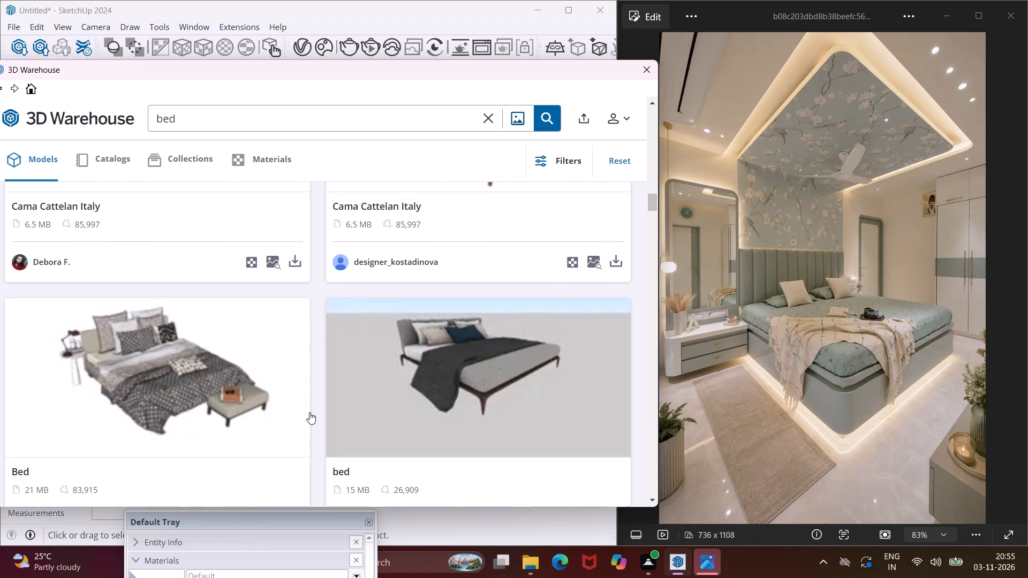
scroll(309, 412, "down", 8)
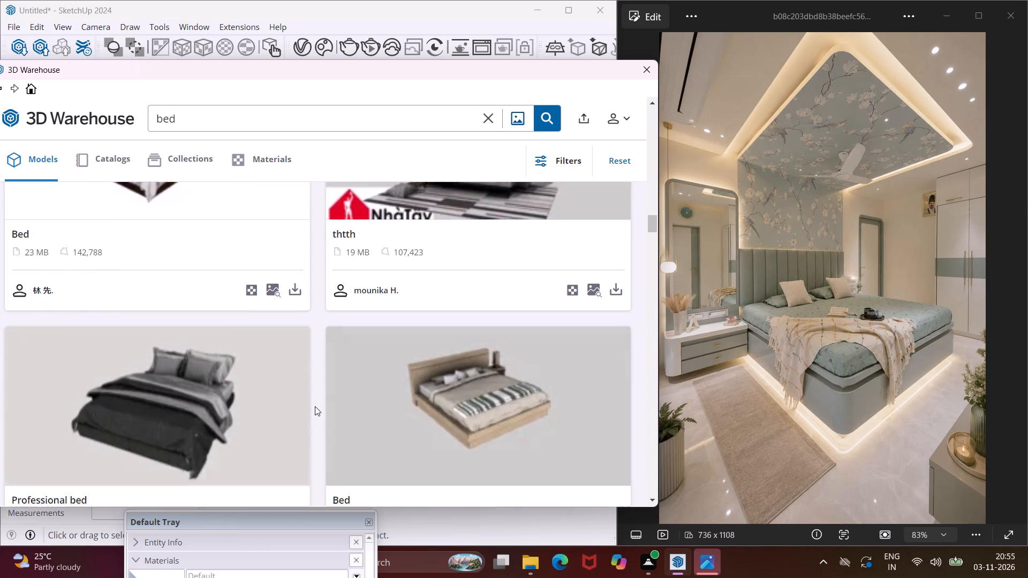
scroll(315, 406, "down", 5)
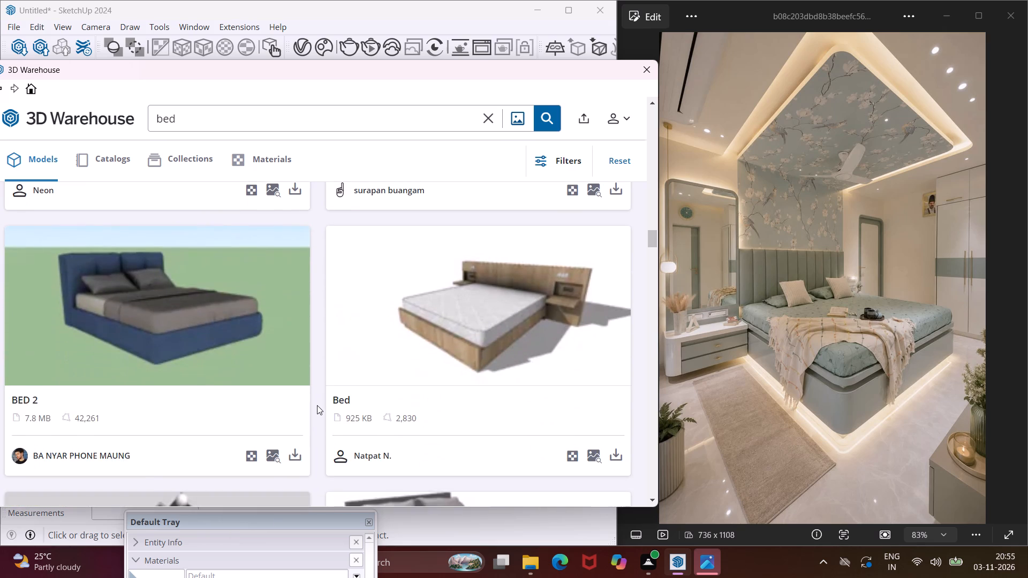
scroll(317, 405, "down", 8)
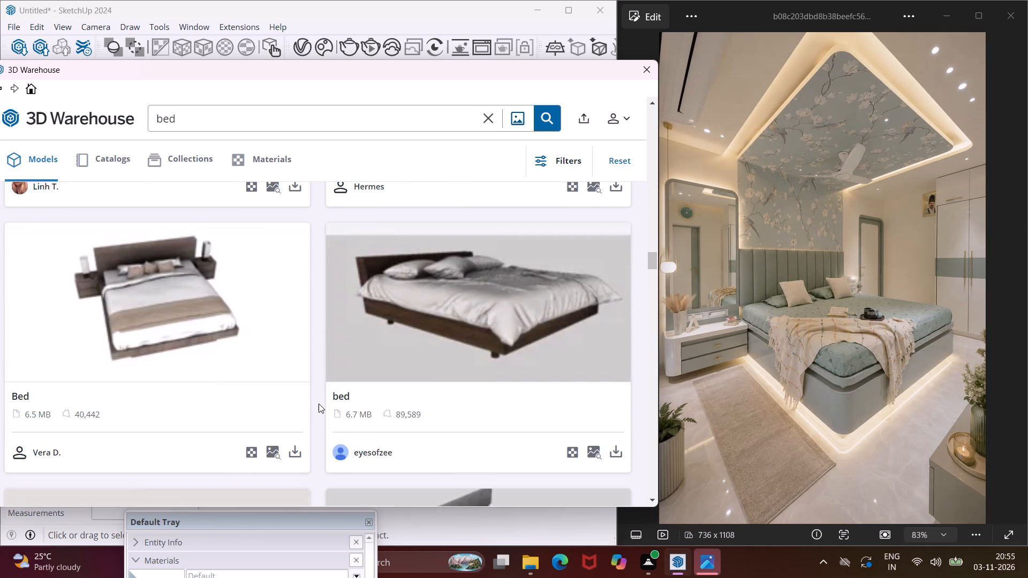
scroll(321, 402, "down", 4)
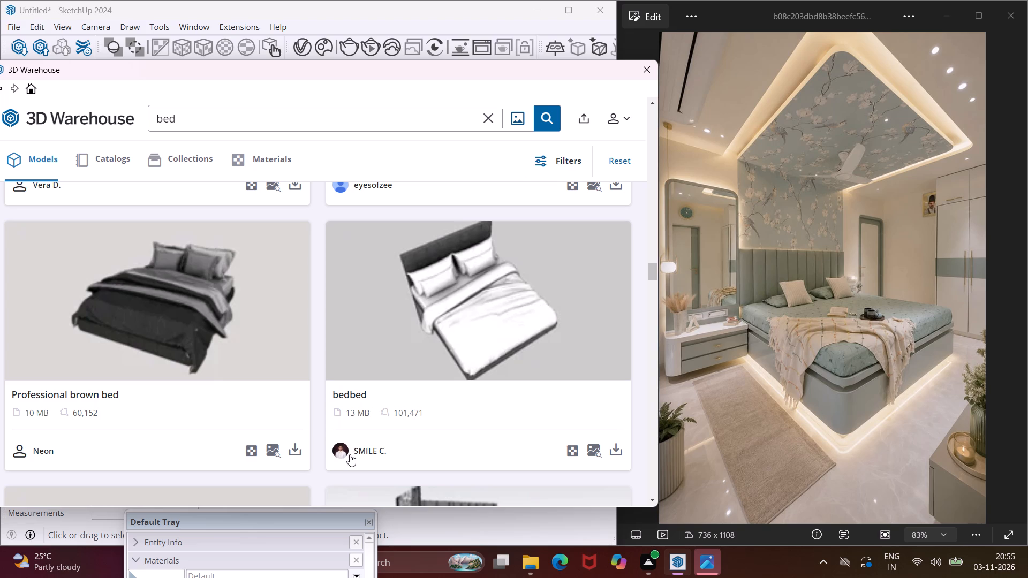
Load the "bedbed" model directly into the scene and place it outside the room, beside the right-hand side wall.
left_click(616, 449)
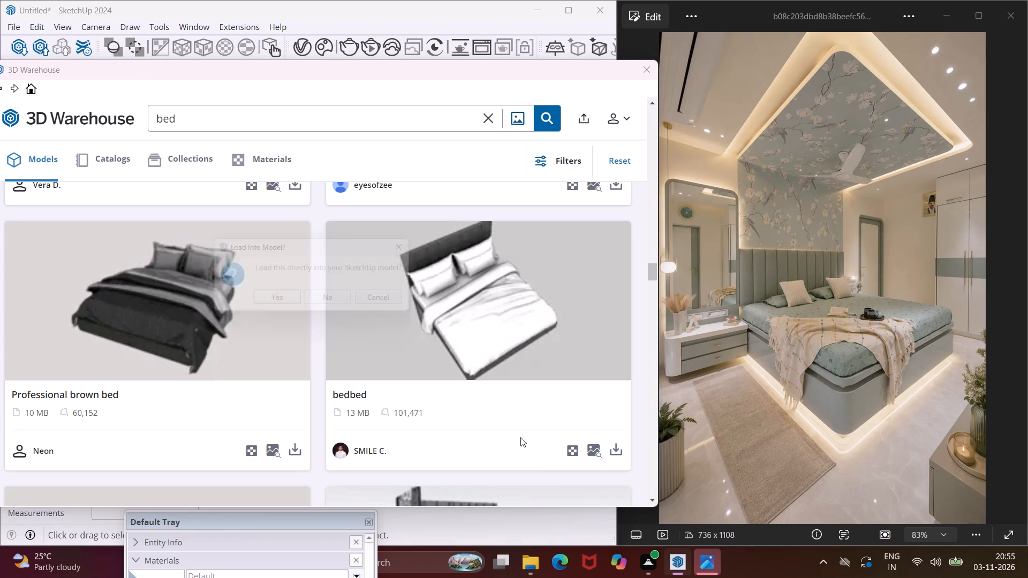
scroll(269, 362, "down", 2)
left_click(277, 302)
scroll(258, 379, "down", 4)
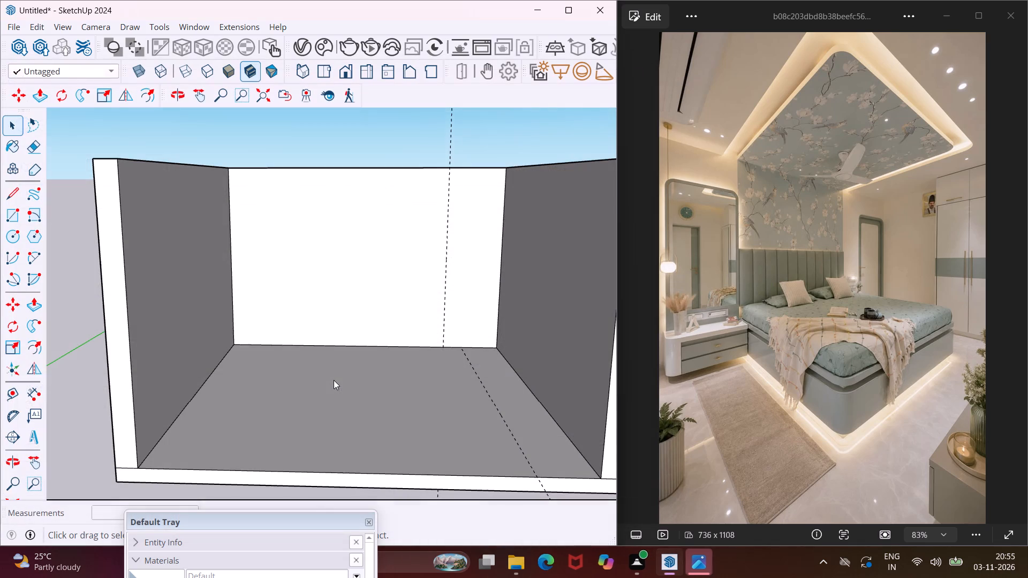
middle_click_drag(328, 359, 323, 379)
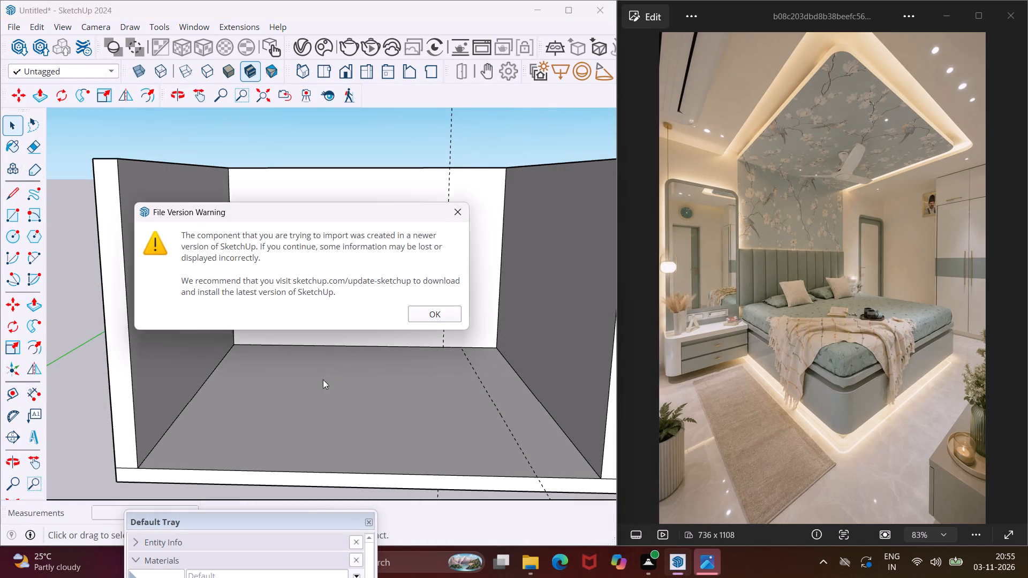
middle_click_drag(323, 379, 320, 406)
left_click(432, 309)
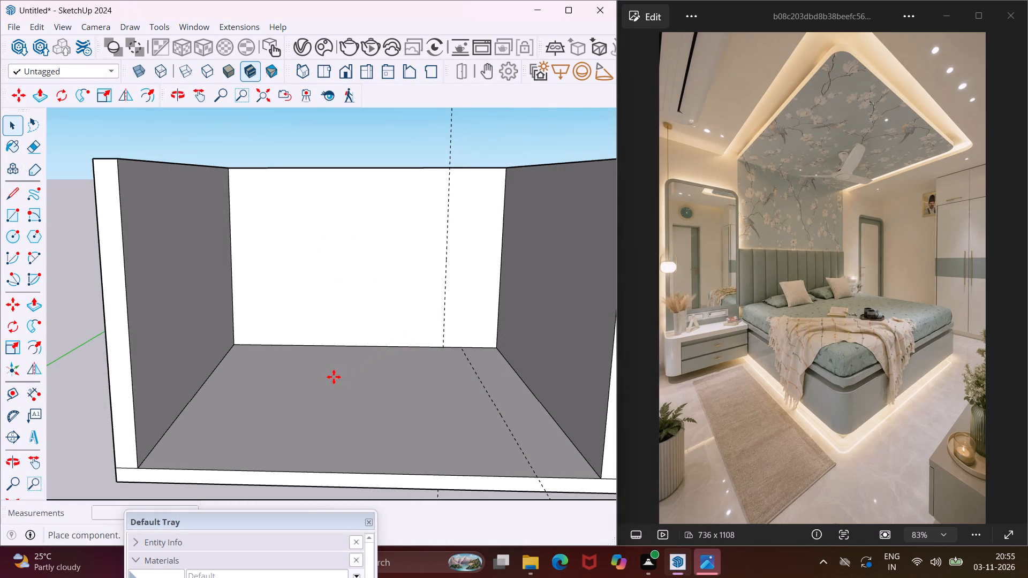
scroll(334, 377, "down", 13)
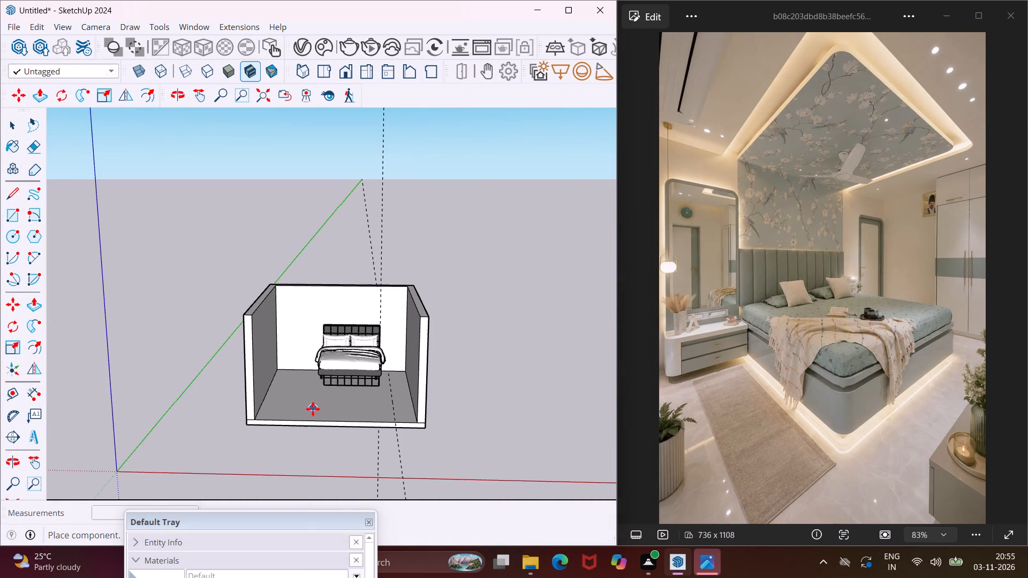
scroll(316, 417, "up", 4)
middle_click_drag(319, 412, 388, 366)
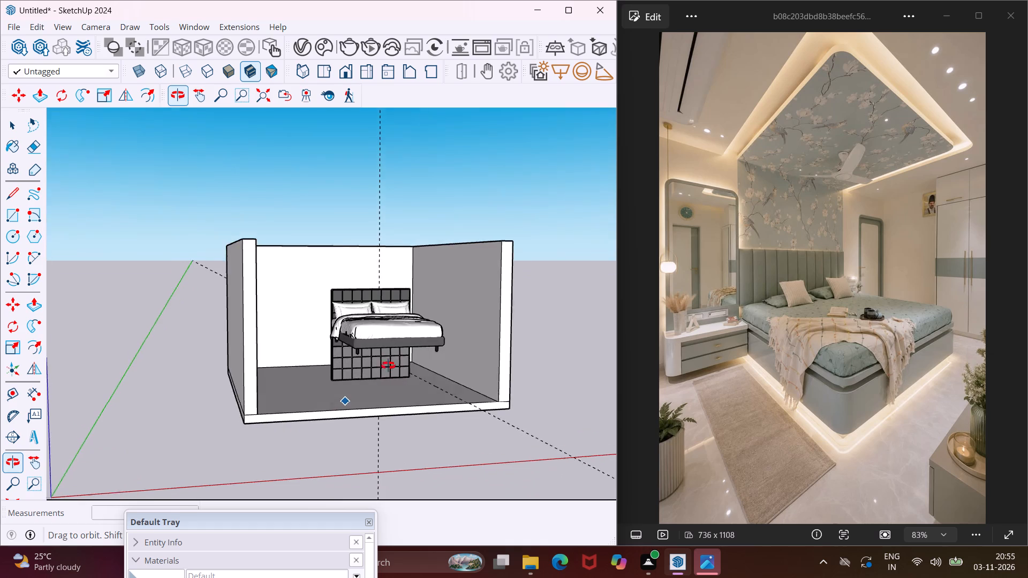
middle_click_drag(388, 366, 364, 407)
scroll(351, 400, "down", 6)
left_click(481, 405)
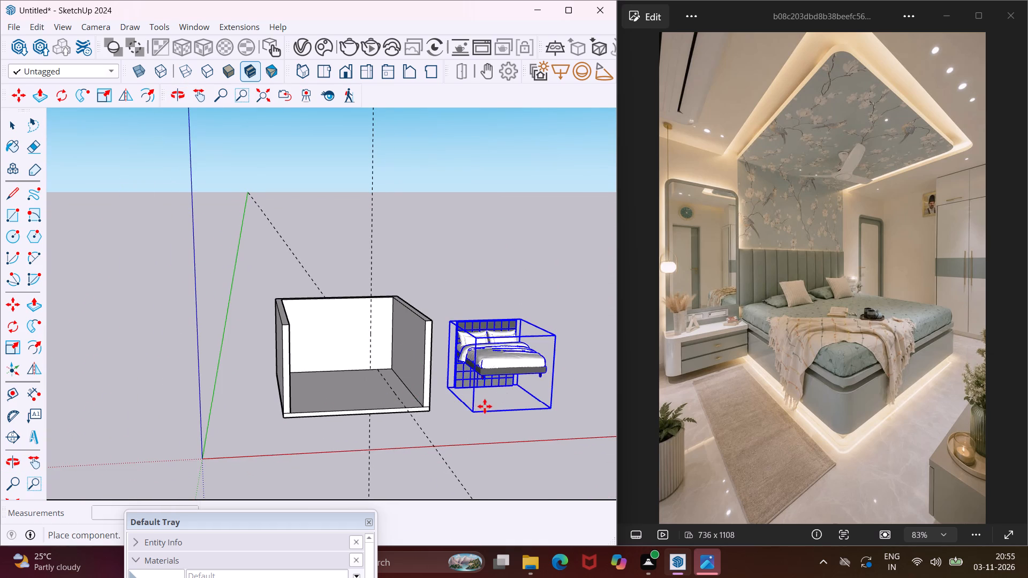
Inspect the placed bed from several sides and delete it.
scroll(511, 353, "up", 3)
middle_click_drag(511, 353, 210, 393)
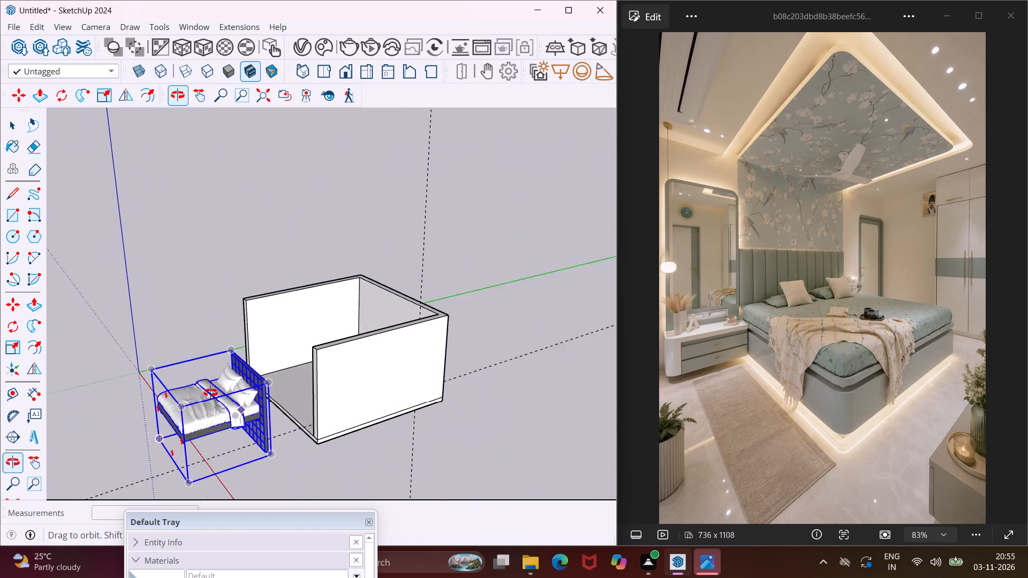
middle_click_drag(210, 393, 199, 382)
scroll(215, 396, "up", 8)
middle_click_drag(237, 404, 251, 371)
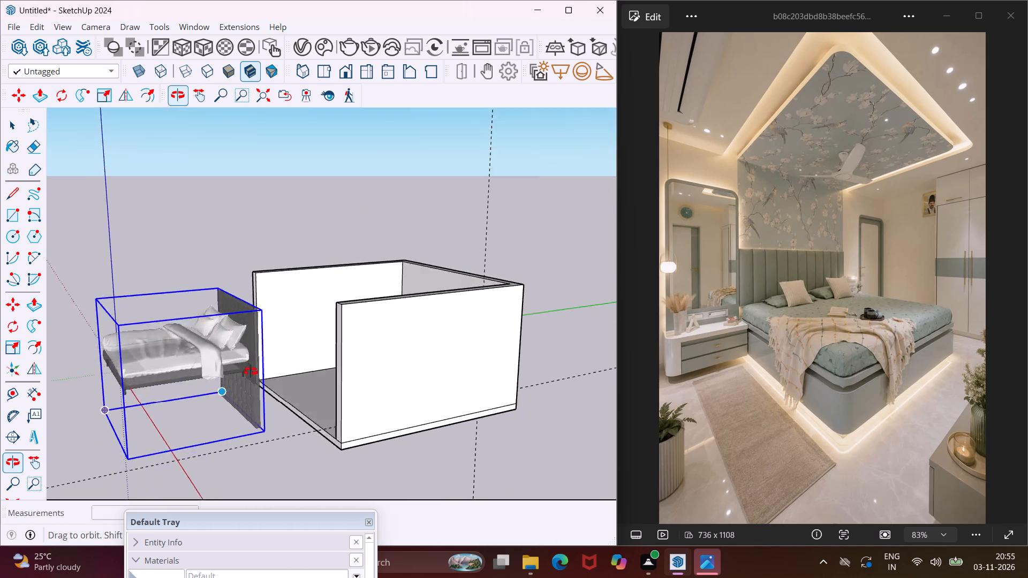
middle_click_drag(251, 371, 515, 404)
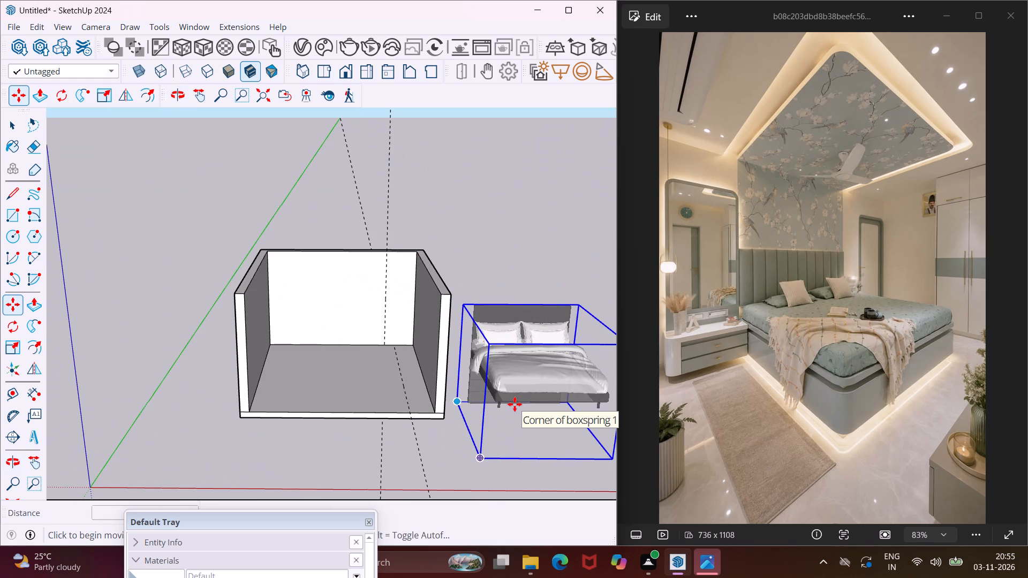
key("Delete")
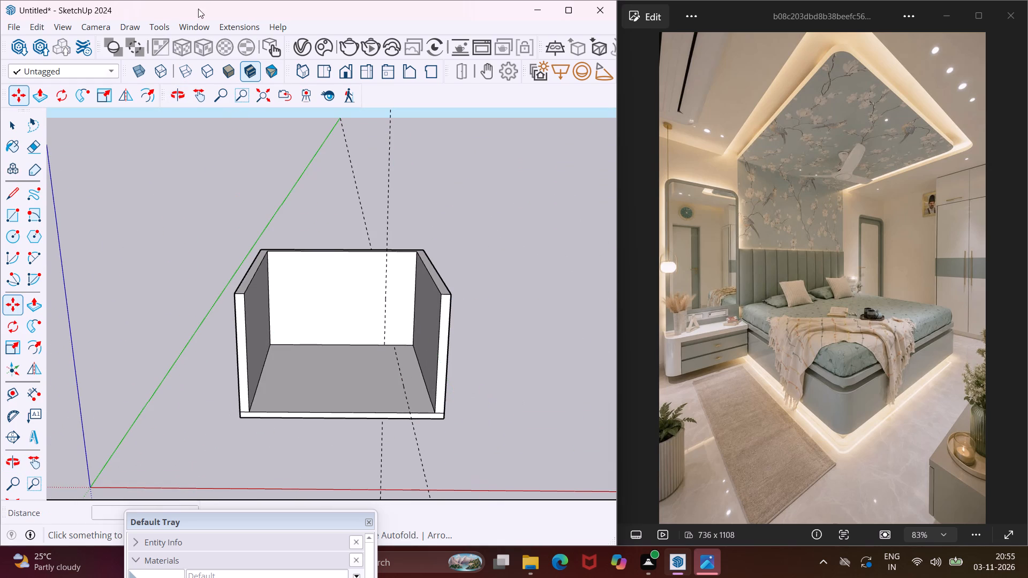
Reopen 3D Warehouse and look through the "bed" search models for a replacement resembling the bed in the reference image.
left_click(192, 27)
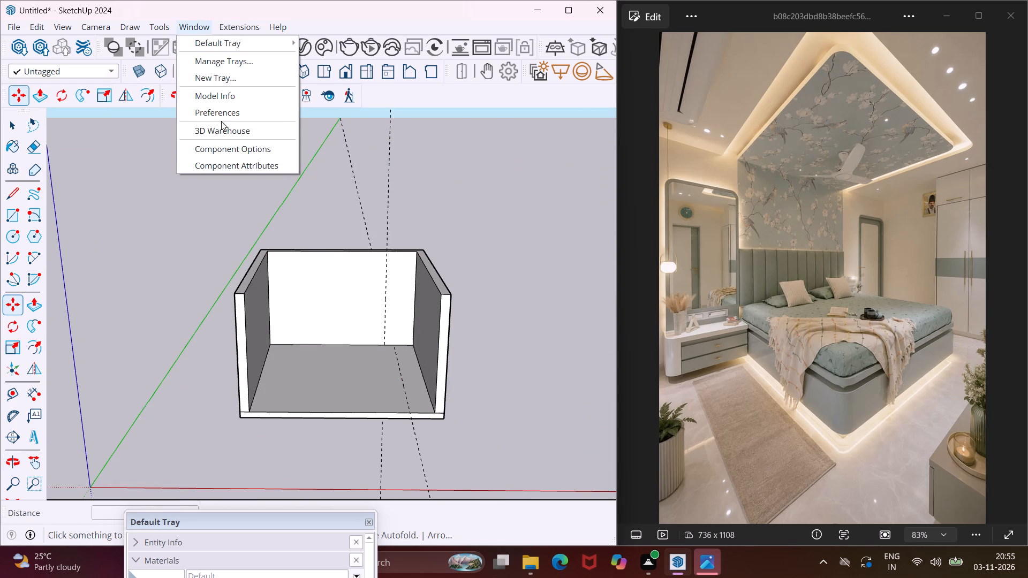
left_click(223, 126)
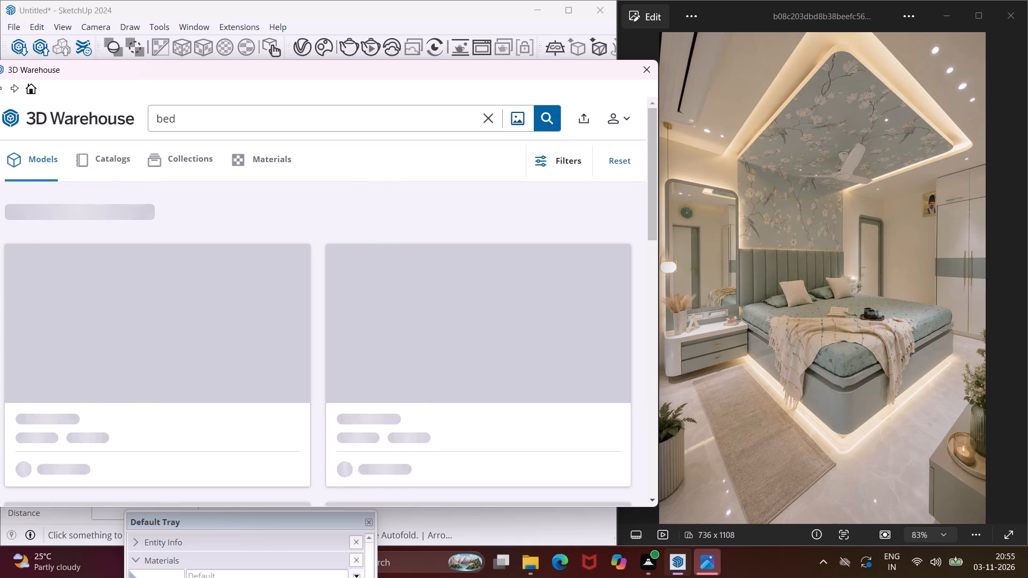
scroll(142, 254, "down", 5)
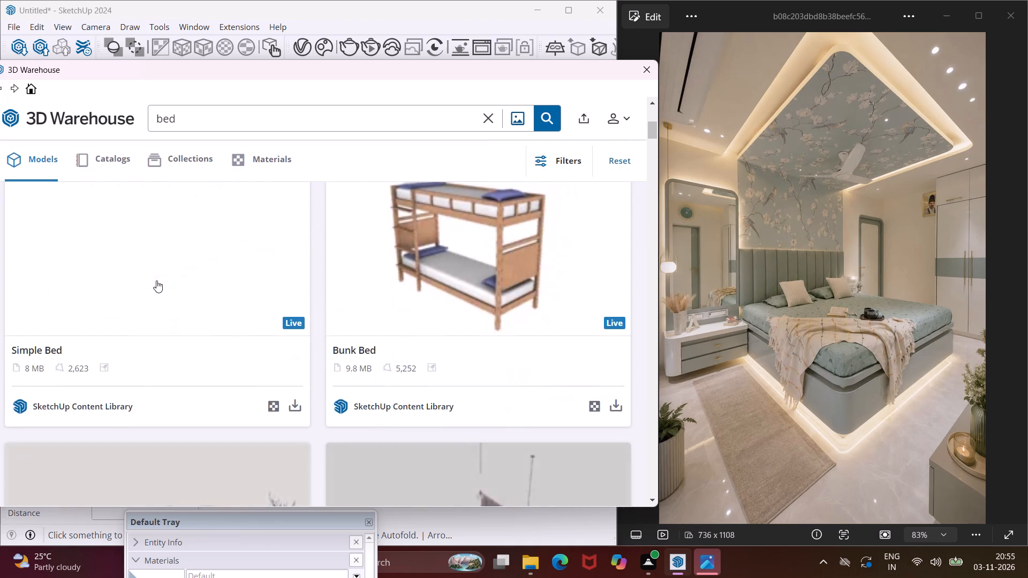
scroll(156, 280, "down", 11)
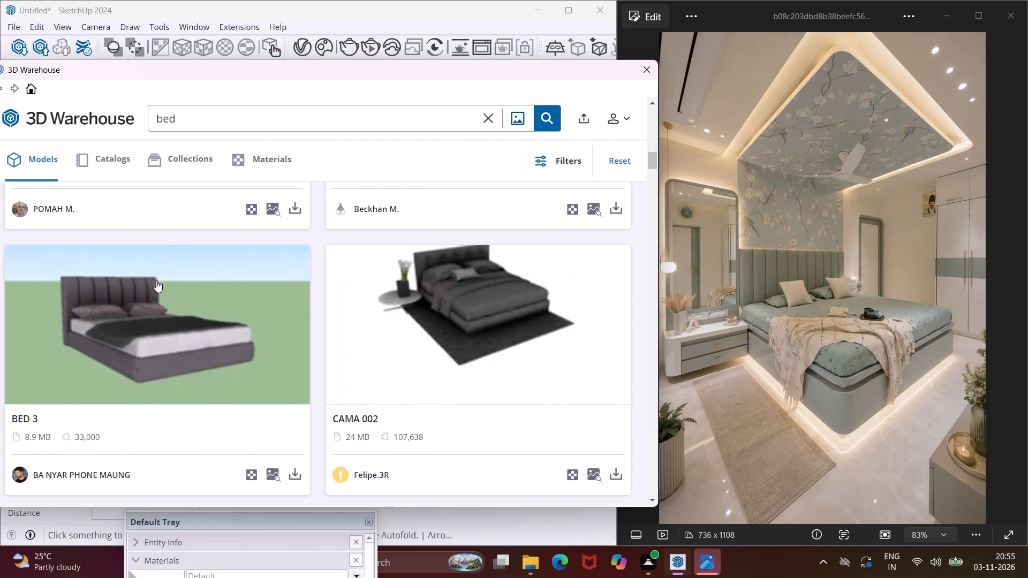
scroll(156, 280, "down", 1)
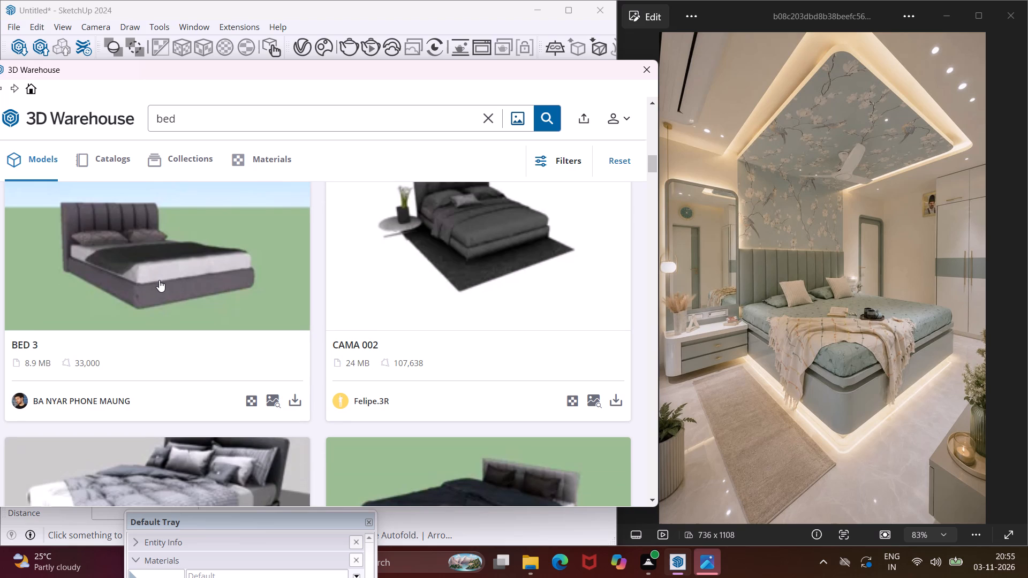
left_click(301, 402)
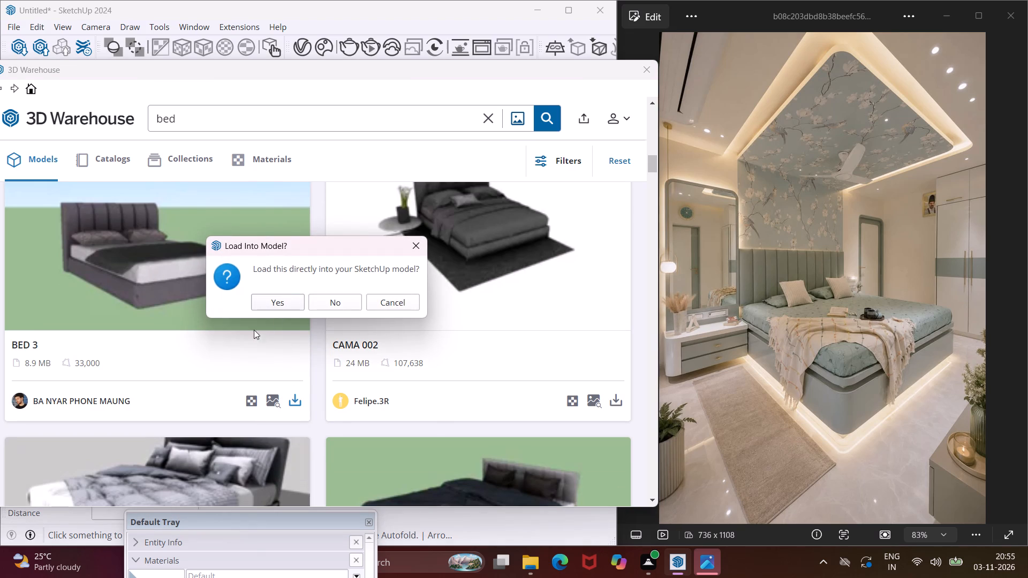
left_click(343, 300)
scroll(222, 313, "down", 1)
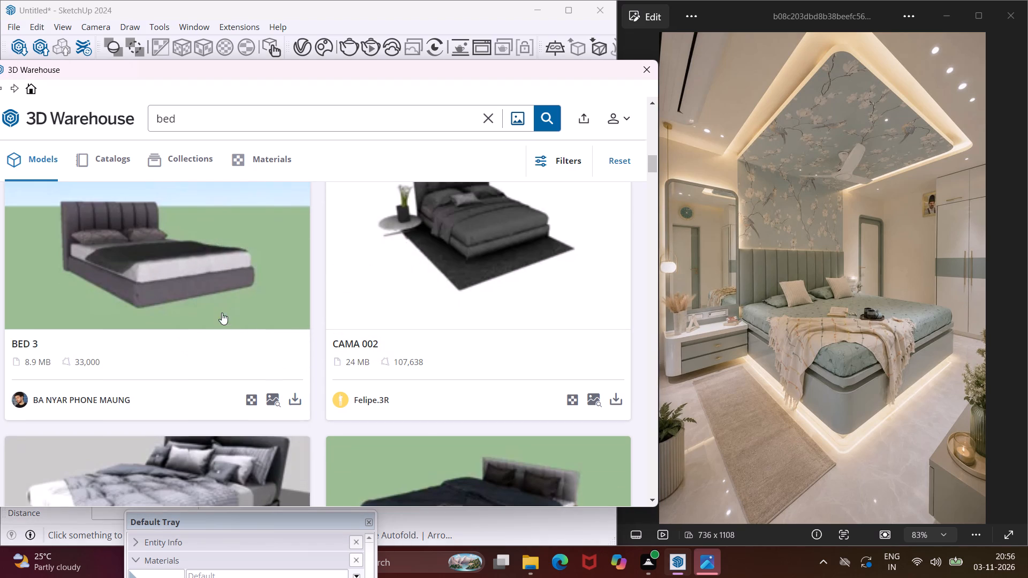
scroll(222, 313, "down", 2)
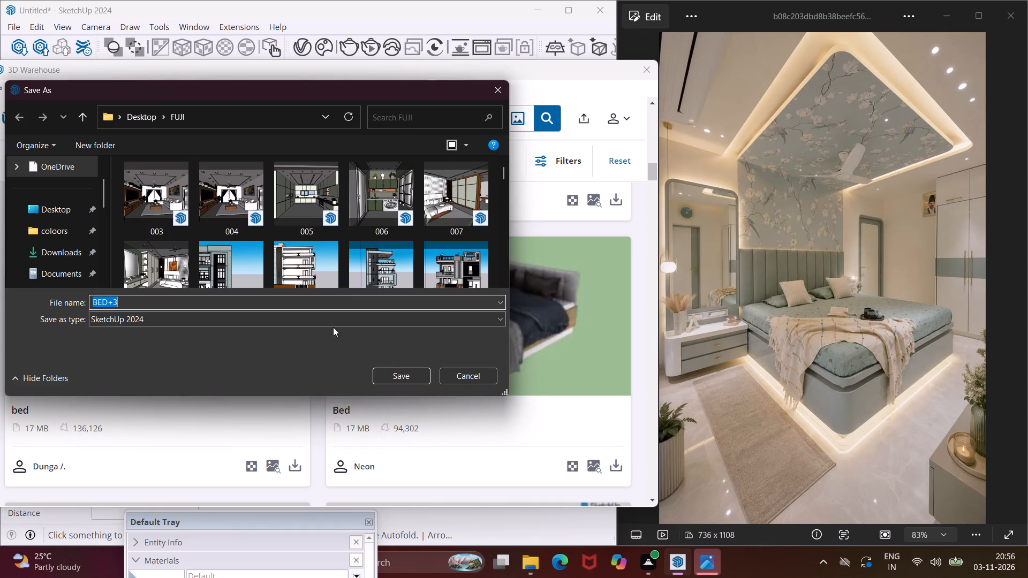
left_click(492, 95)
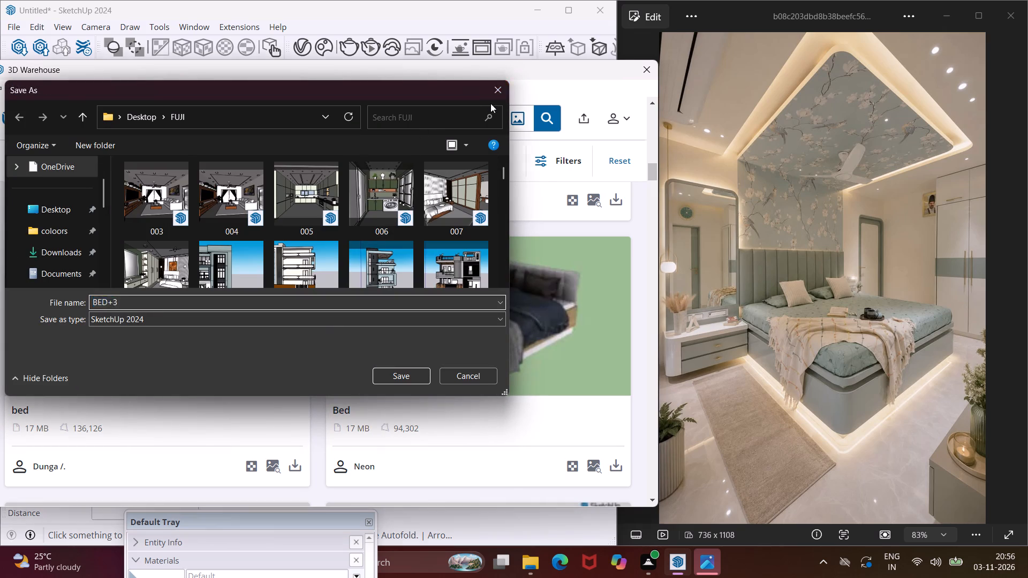
Load the "Bed" model with dark bedding and a grey throw directly into the scene, placing it outside the room beside the right-hand wall.
left_click(611, 459)
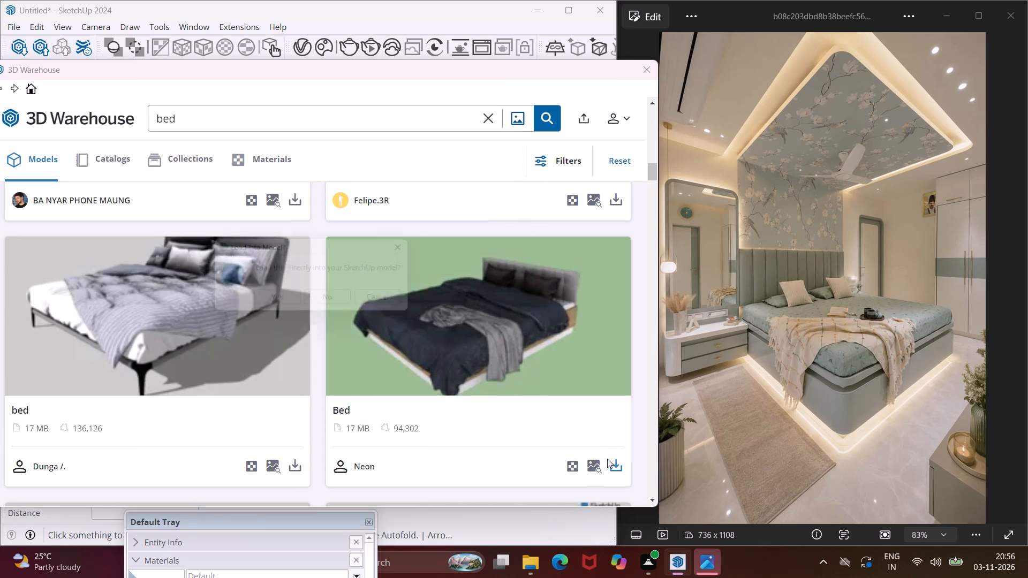
left_click(278, 302)
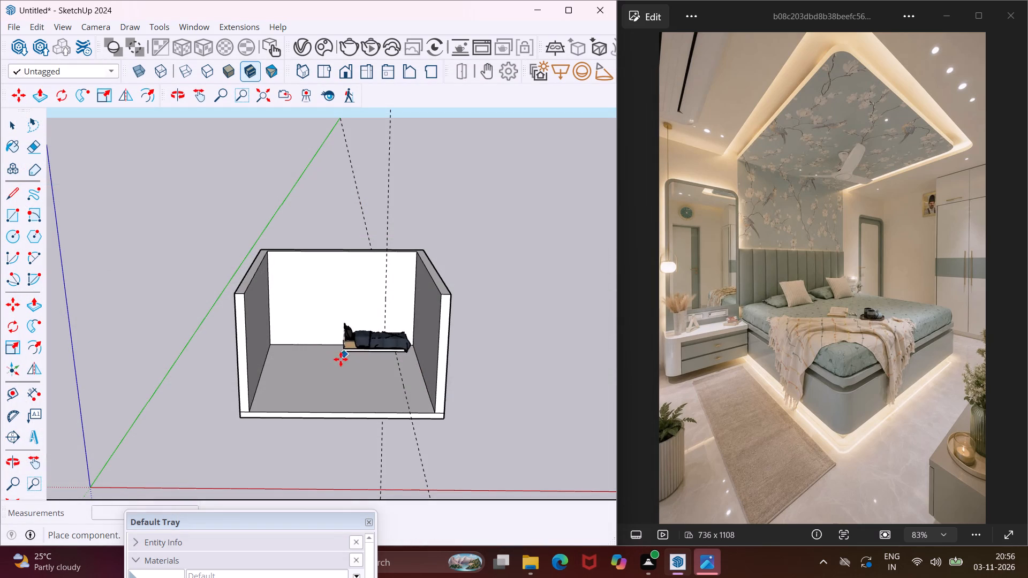
scroll(314, 393, "up", 2)
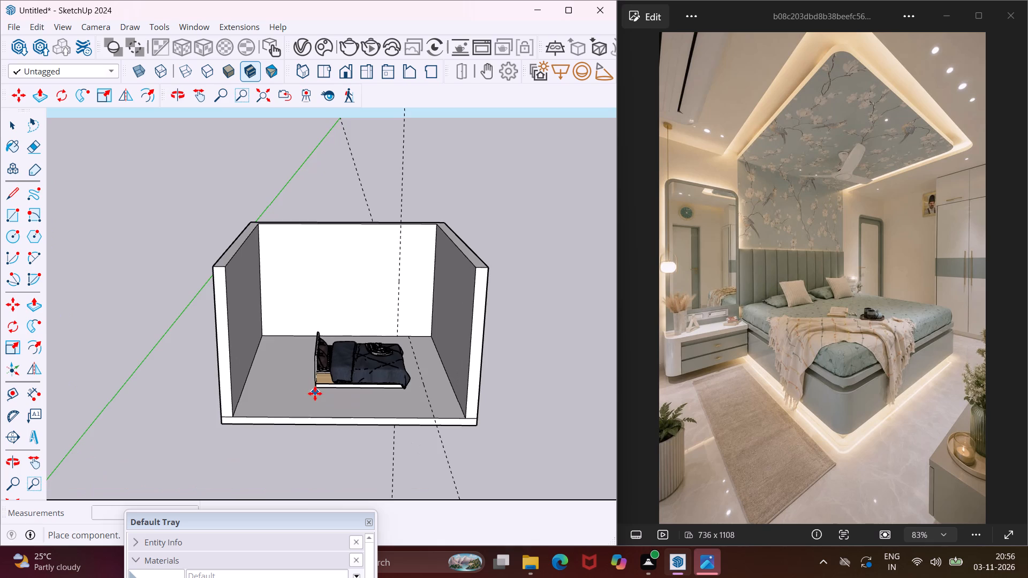
scroll(284, 404, "down", 6)
left_click(420, 420)
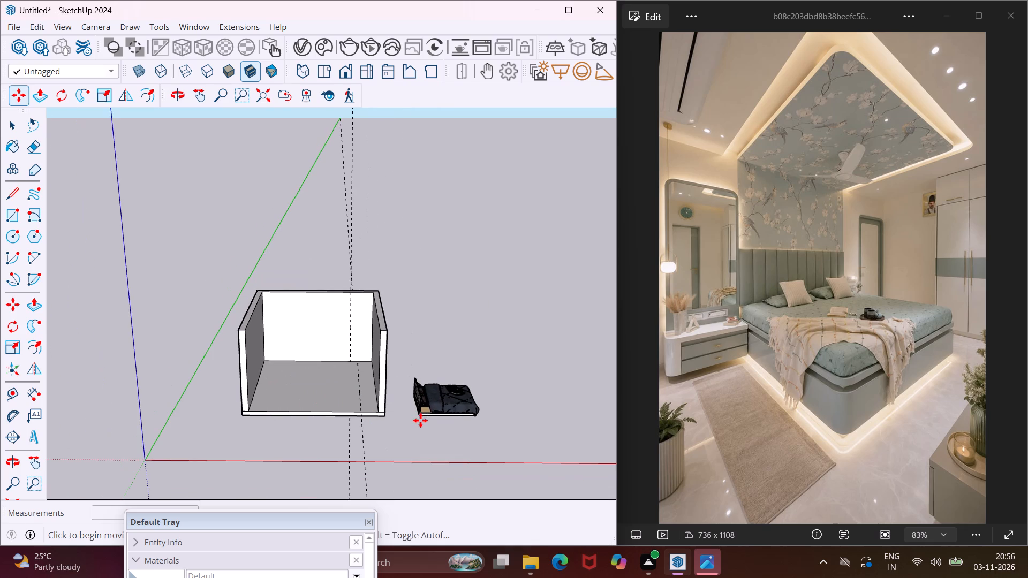
Rotate the bed 90° on the ground plane so its foot faces the room's open front.
scroll(436, 407, "up", 4)
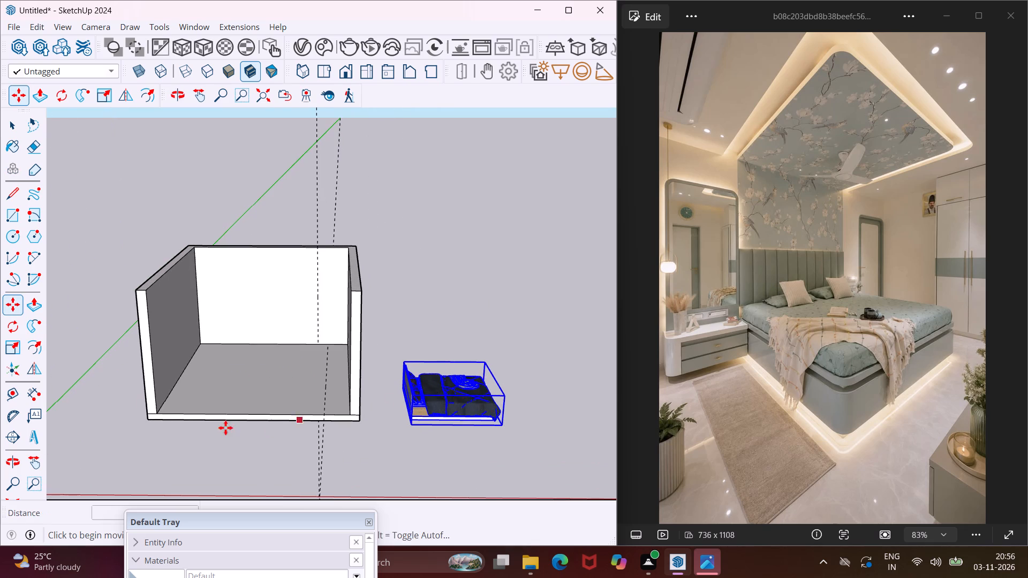
left_click(14, 332)
scroll(133, 363, "down", 4)
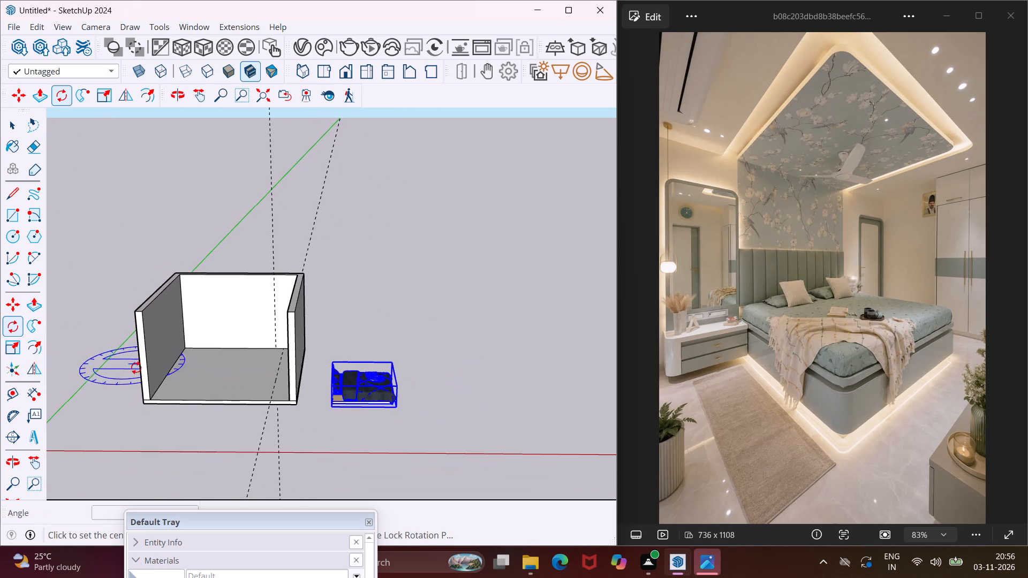
scroll(345, 454, "up", 3)
left_click(336, 443)
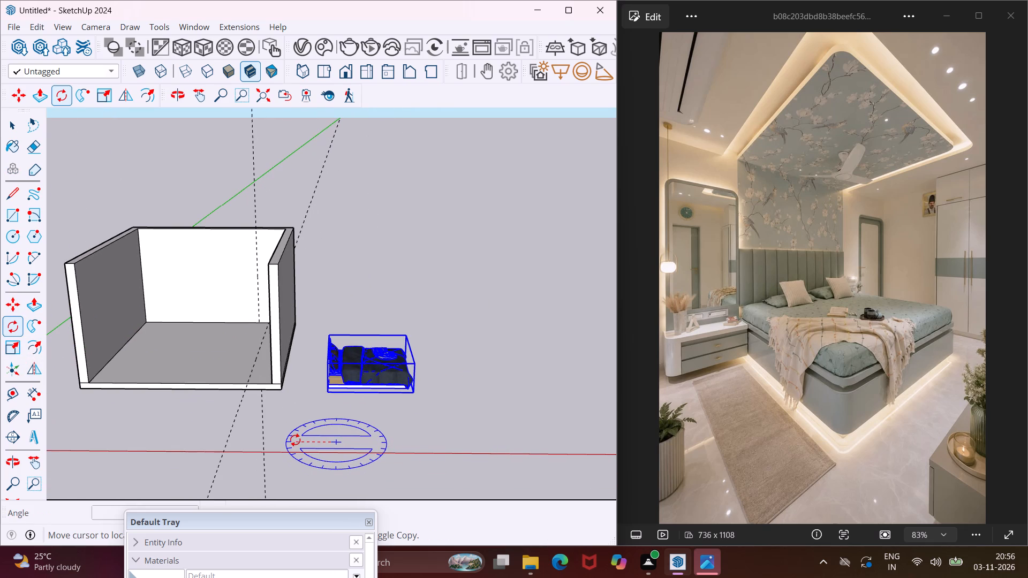
left_click(295, 440)
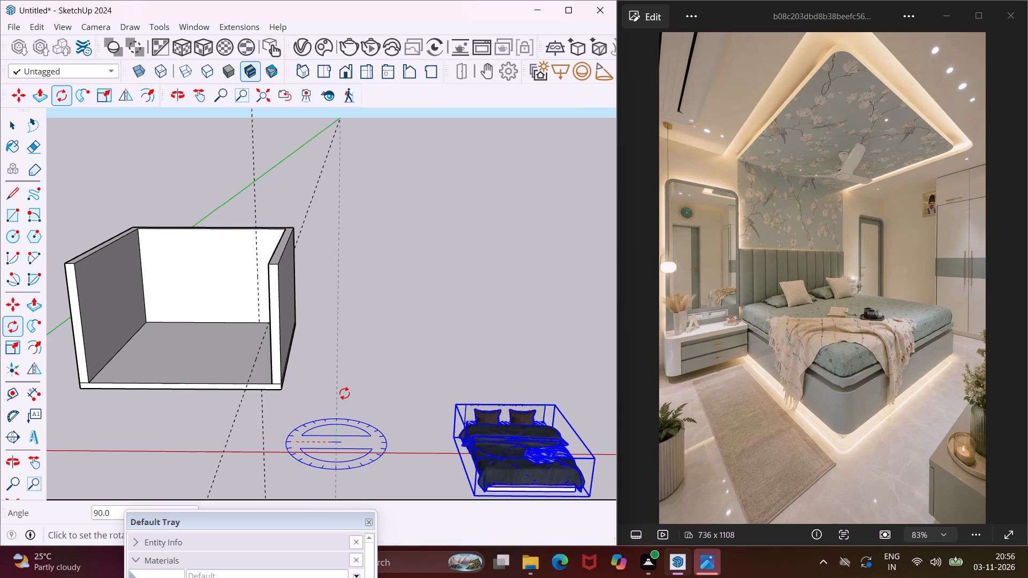
left_click(344, 393)
scroll(310, 386, "down", 2)
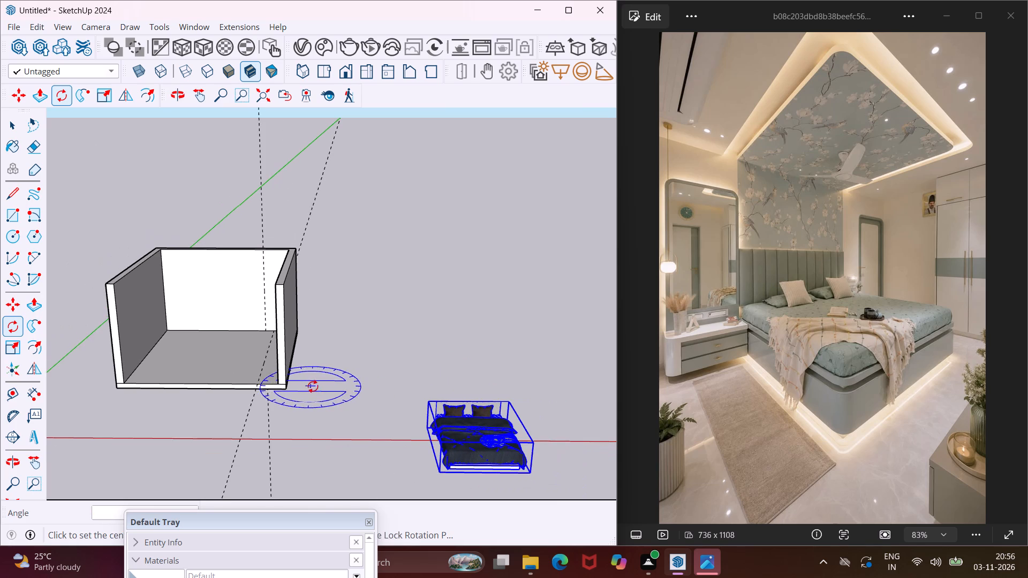
Move the bed into the room and set it on the floor with its headboard towards the back wall.
key("m")
scroll(451, 475, "up", 3)
scroll(424, 428, "up", 5)
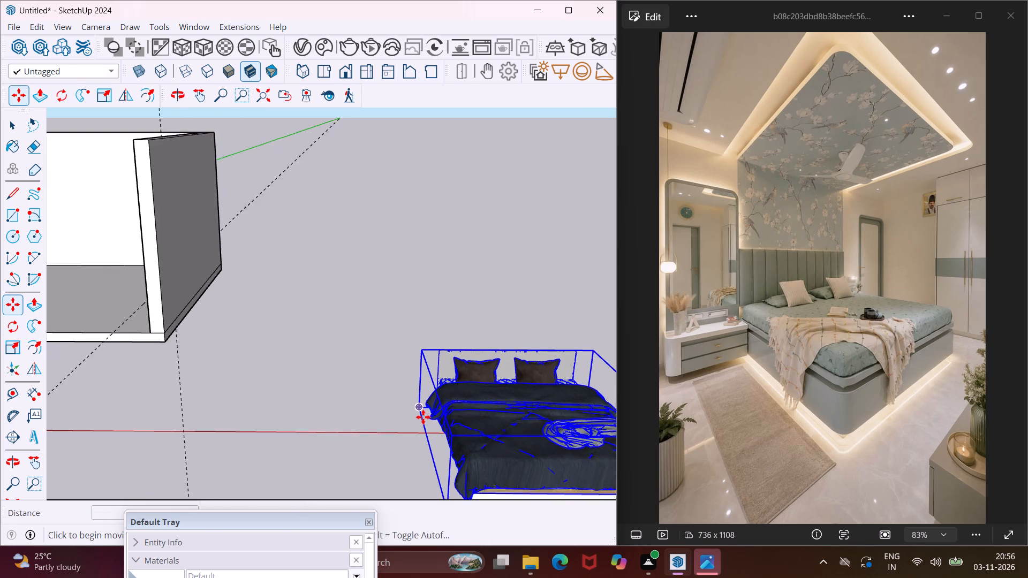
scroll(423, 417, "up", 1)
left_click(420, 408)
scroll(384, 401, "down", 2)
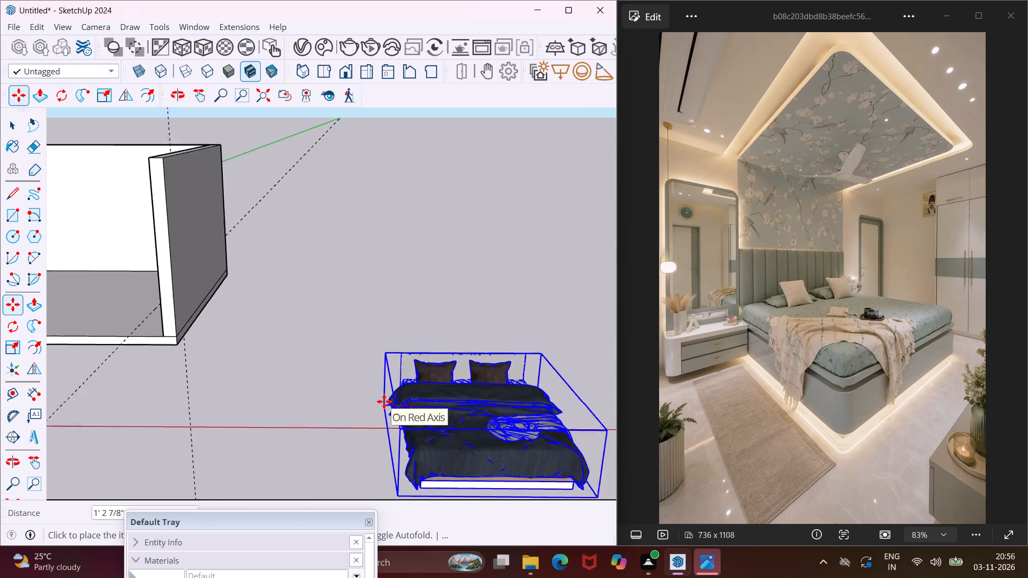
scroll(384, 401, "down", 11)
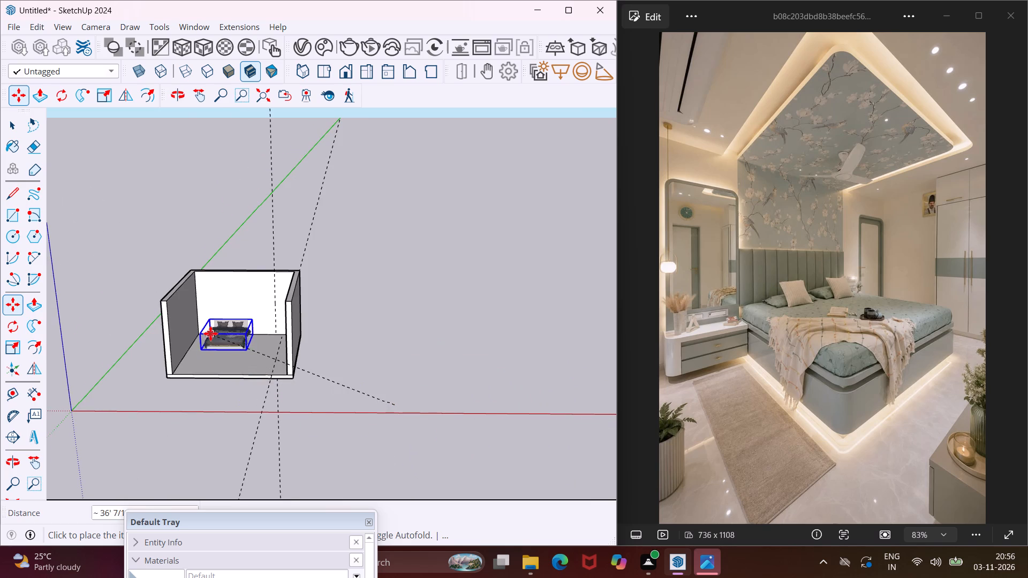
scroll(210, 333, "up", 4)
middle_click_drag(211, 306, 259, 380)
scroll(237, 360, "up", 6)
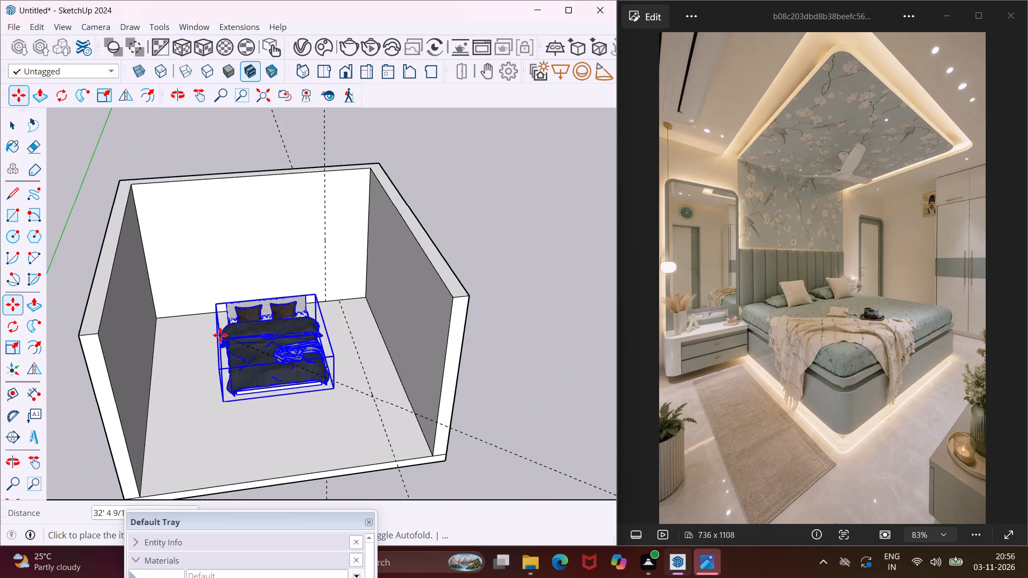
scroll(220, 335, "up", 7)
left_click(205, 294)
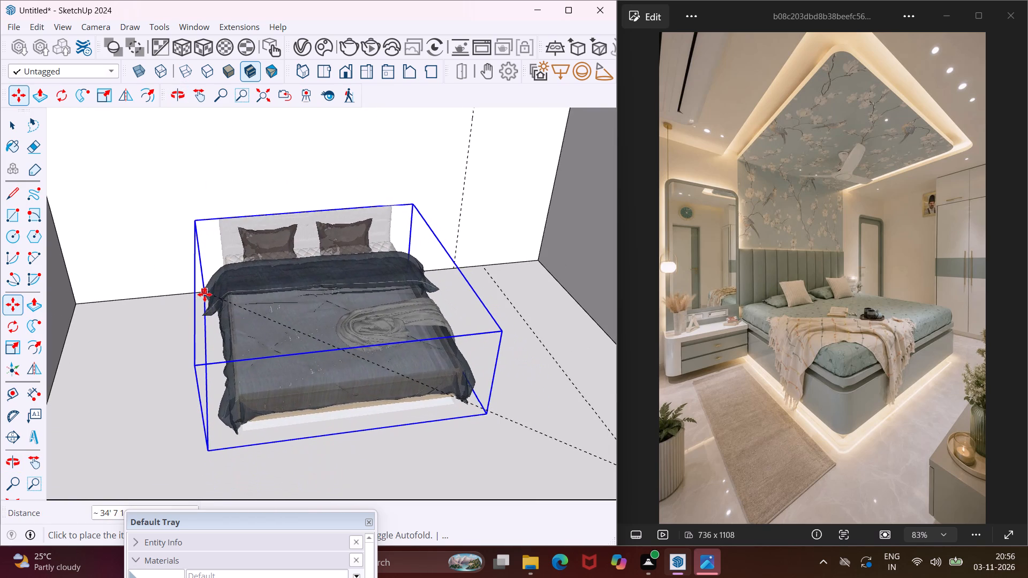
middle_click_drag(210, 323, 162, 285)
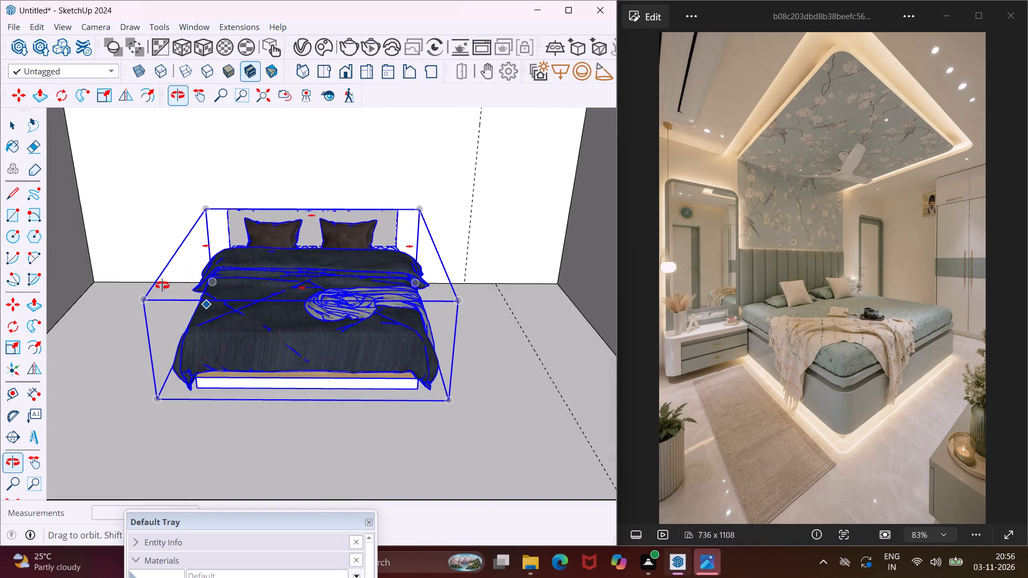
middle_click_drag(162, 285, 184, 307)
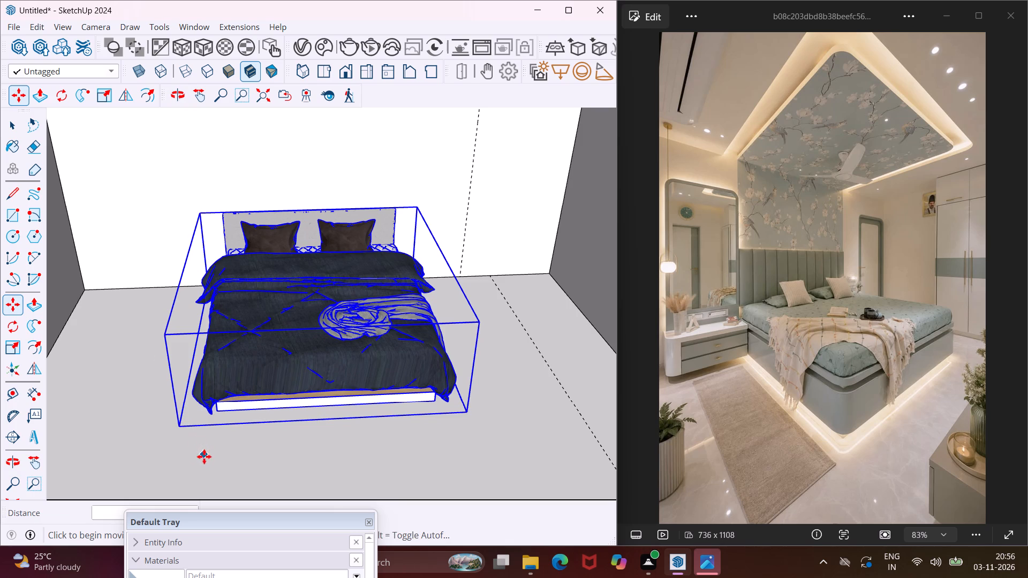
key("Escape")
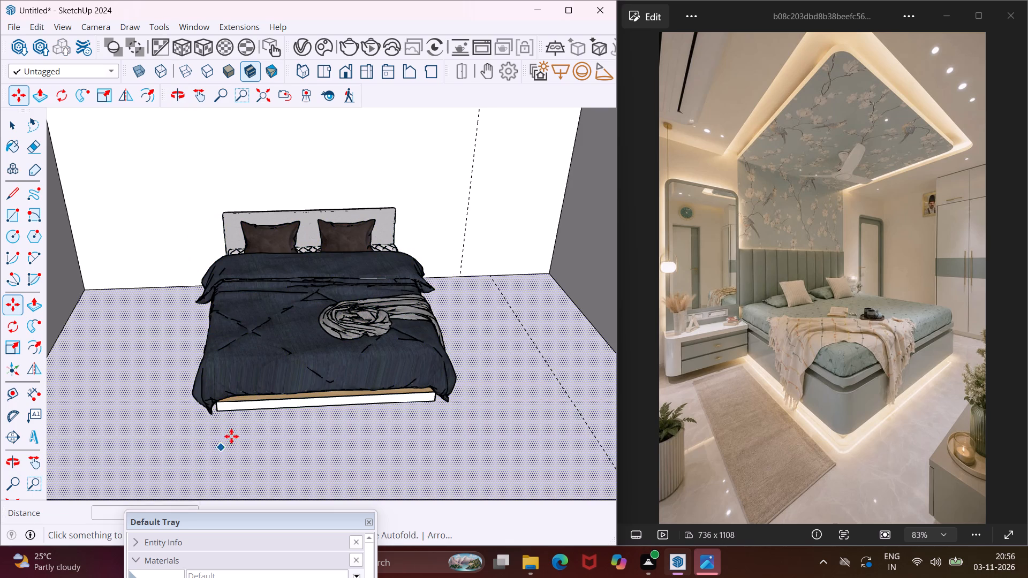
key("Escape")
Shift the bed about 6" along the red axis towards the room's right-hand wall.
key("space")
left_click(297, 385)
key("m")
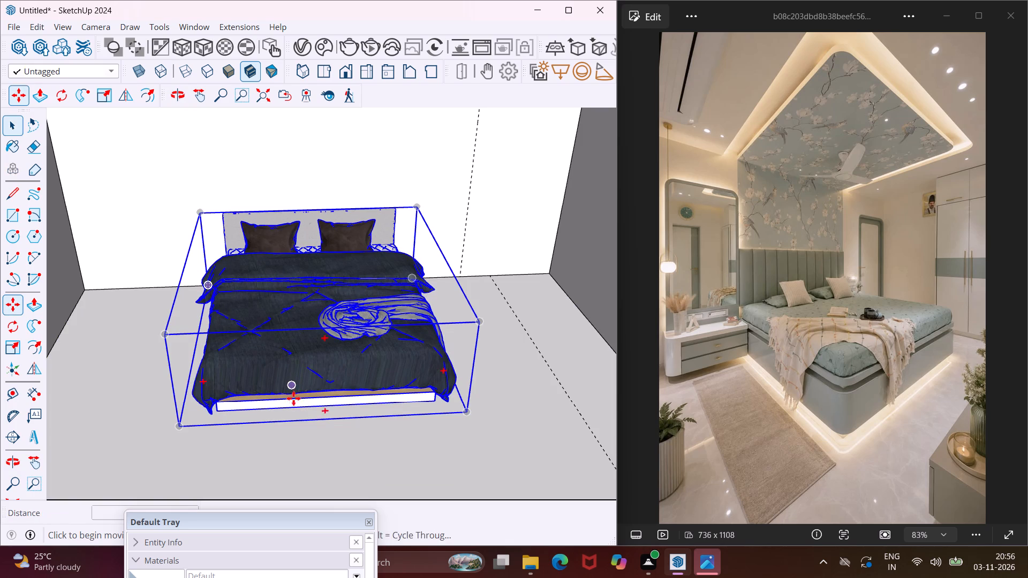
left_click(284, 467)
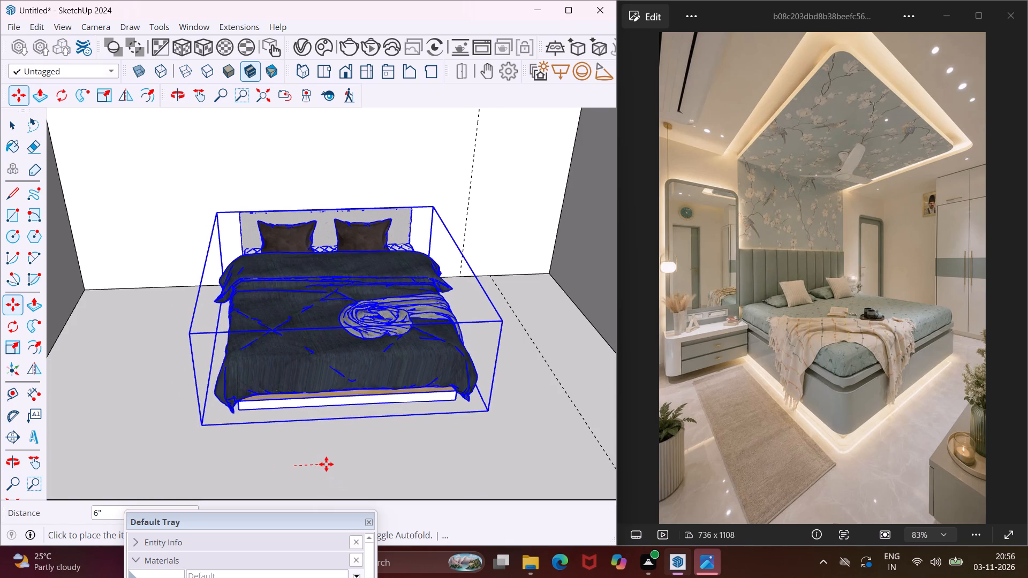
left_click(331, 462)
scroll(197, 449, "down", 3)
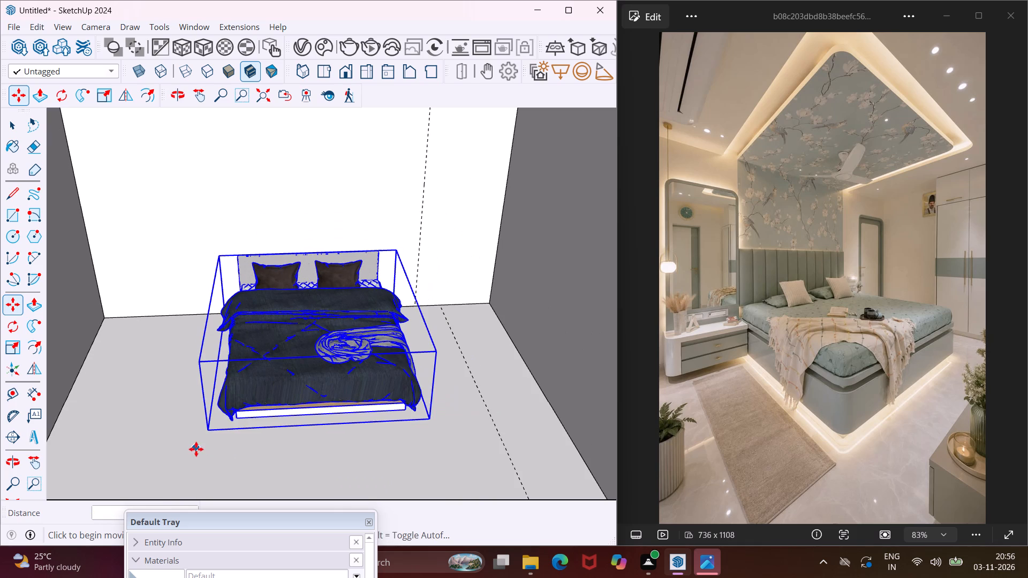
key("Escape")
key("space")
Place a horizontal guide line on the back wall 3' below its top edge using the Tape Measure.
scroll(199, 450, "down", 5)
middle_click_drag(203, 450, 196, 440)
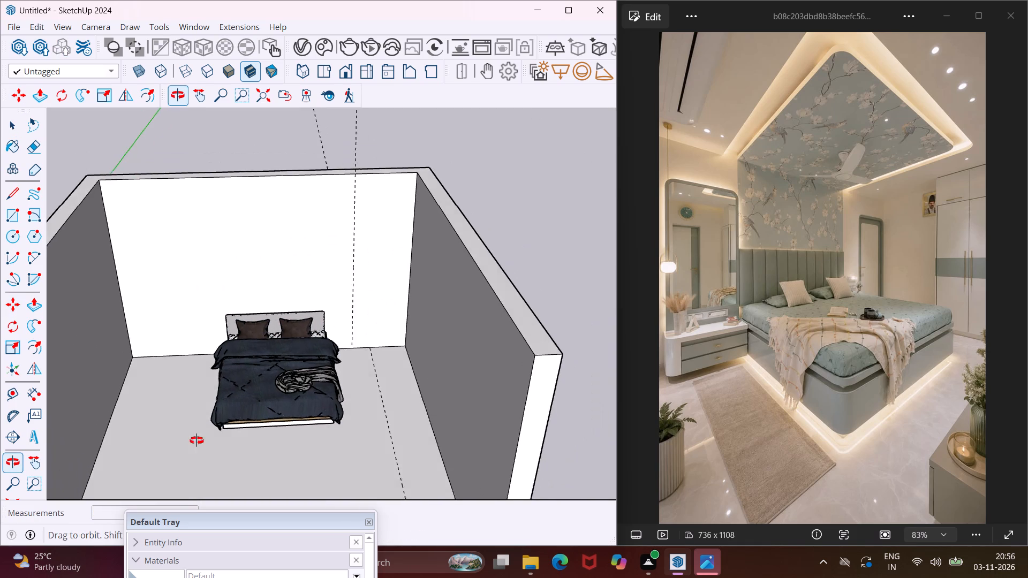
middle_click_drag(196, 440, 189, 387)
scroll(262, 314, "up", 3)
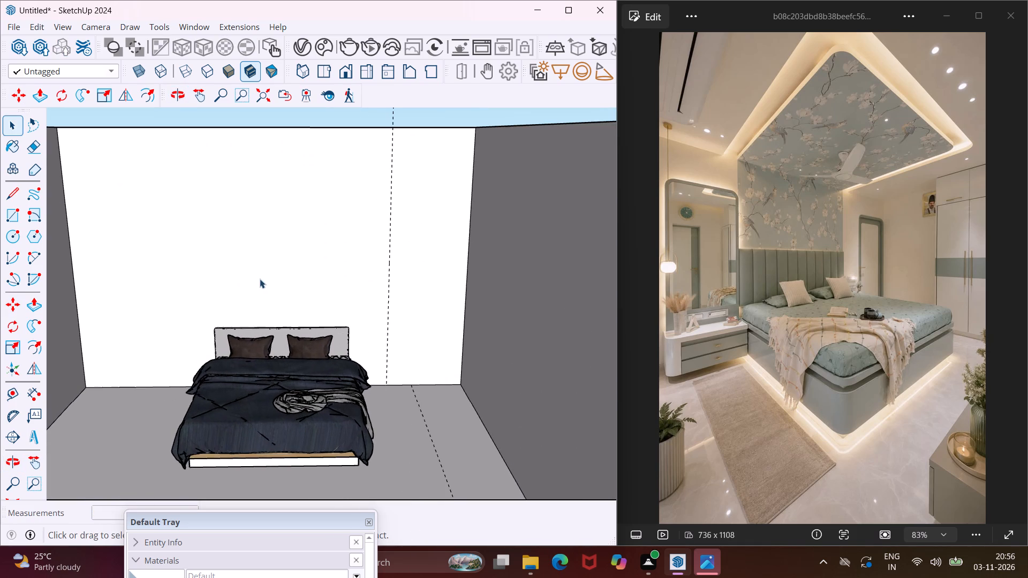
left_click(16, 397)
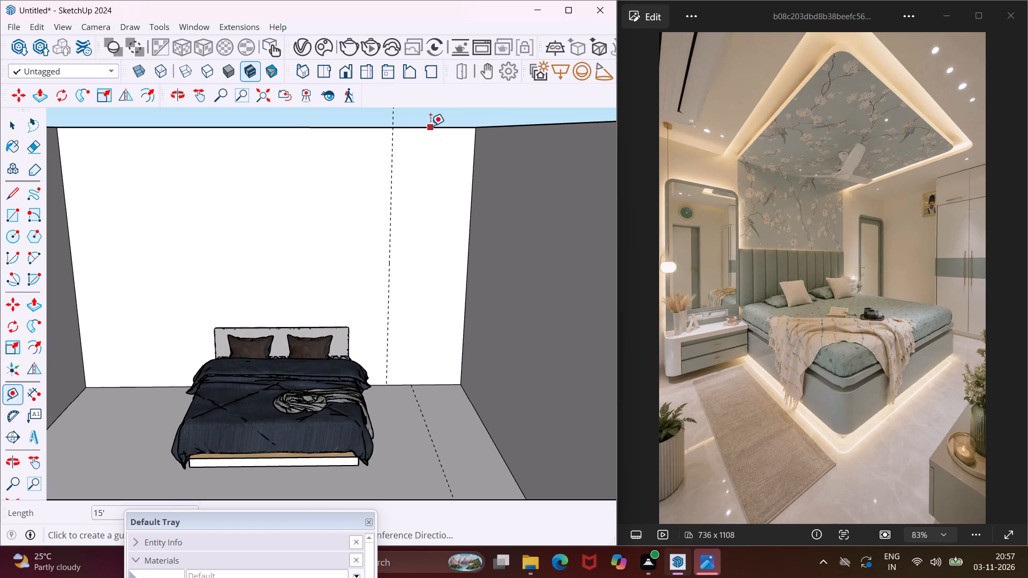
left_click(430, 126)
type("3'")
key("Return")
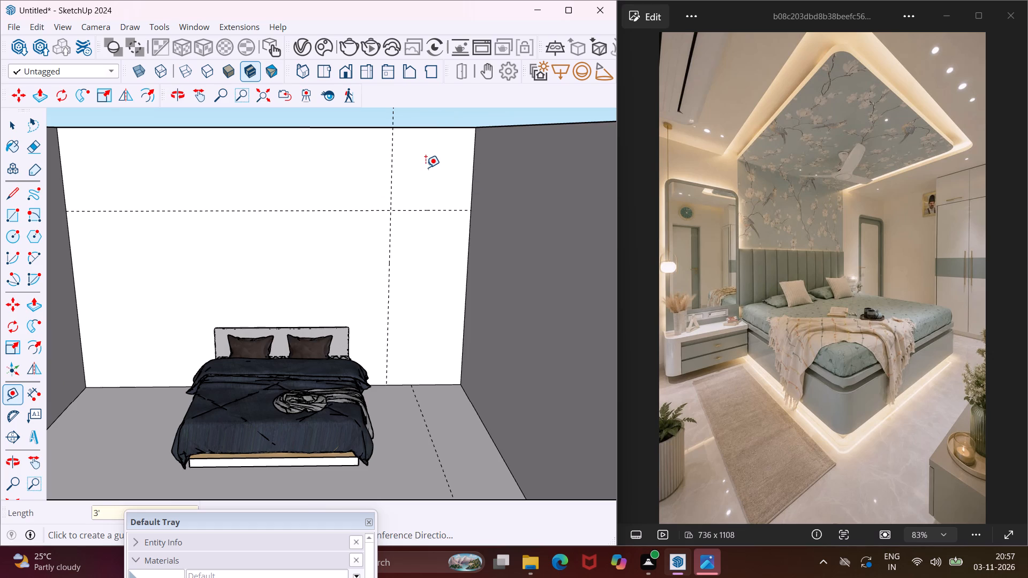
Place a vertical guide line on the back wall 6" in from its right edge using the Tape Measure.
scroll(426, 168, "down", 2)
scroll(466, 232, "up", 6)
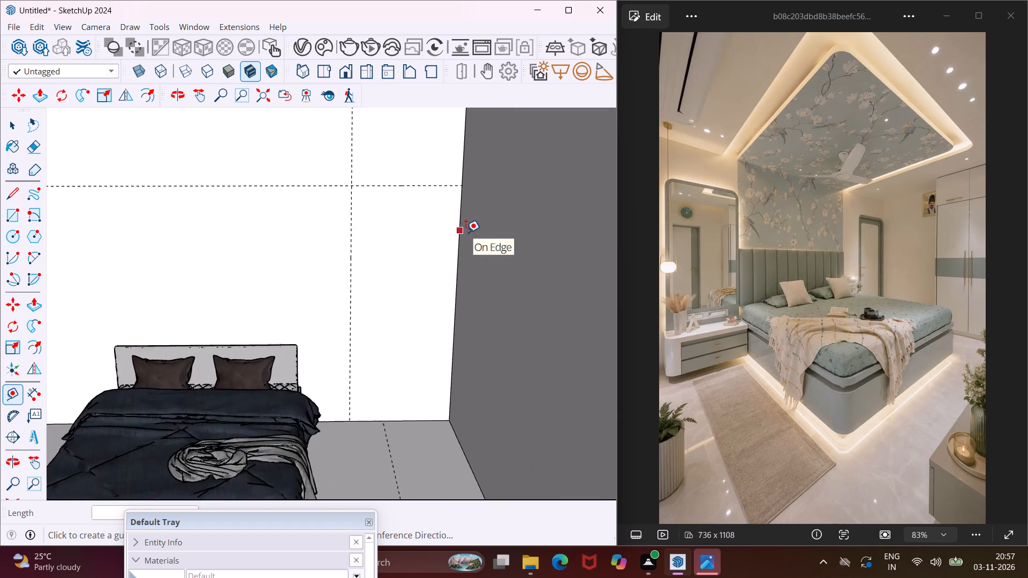
scroll(466, 232, "up", 2)
left_click(453, 267)
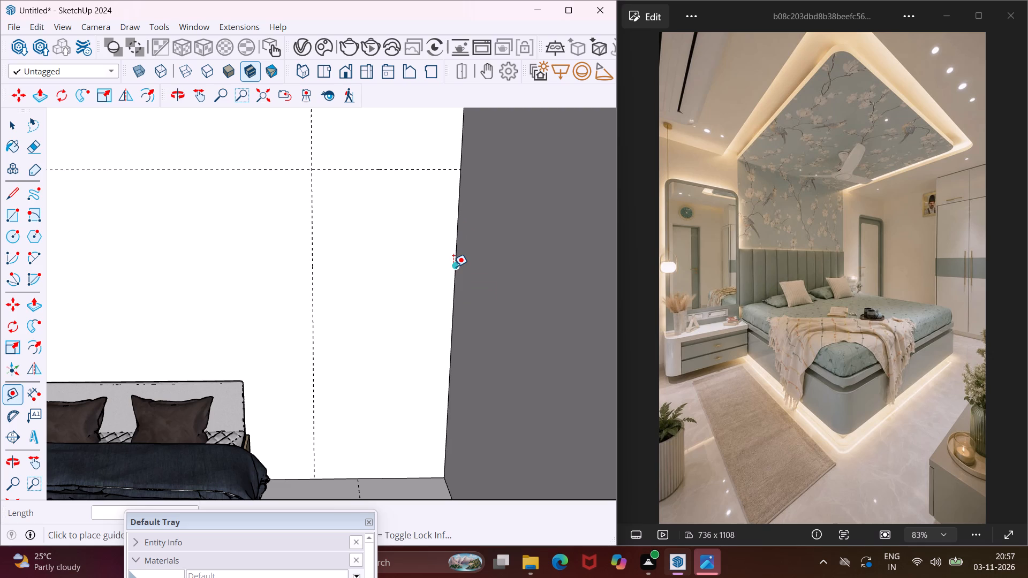
type("6\"")
key("Return")
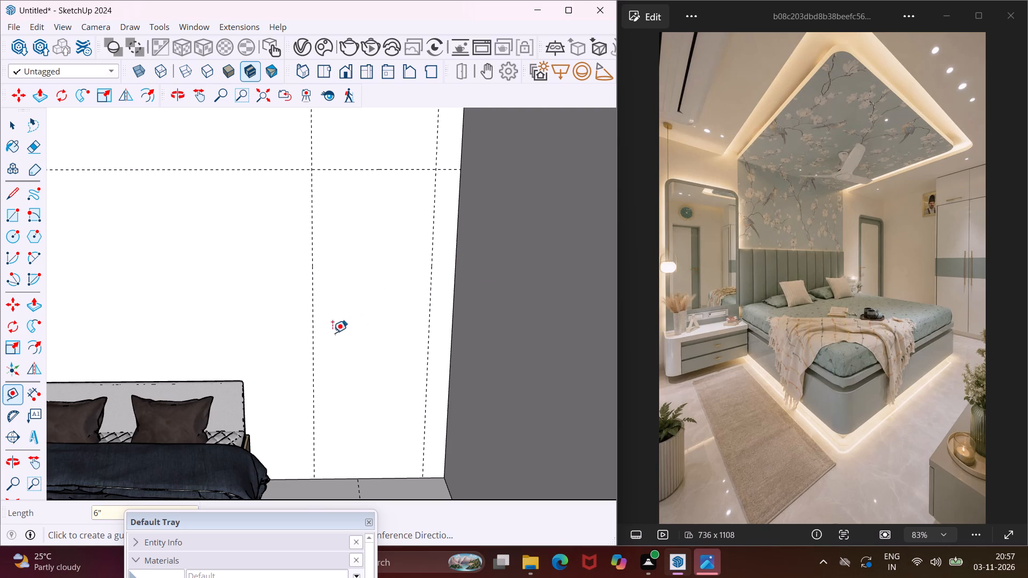
Place another vertical guide line on the back wall 6" from the guide beside the bed, offset towards the bed.
left_click(312, 334)
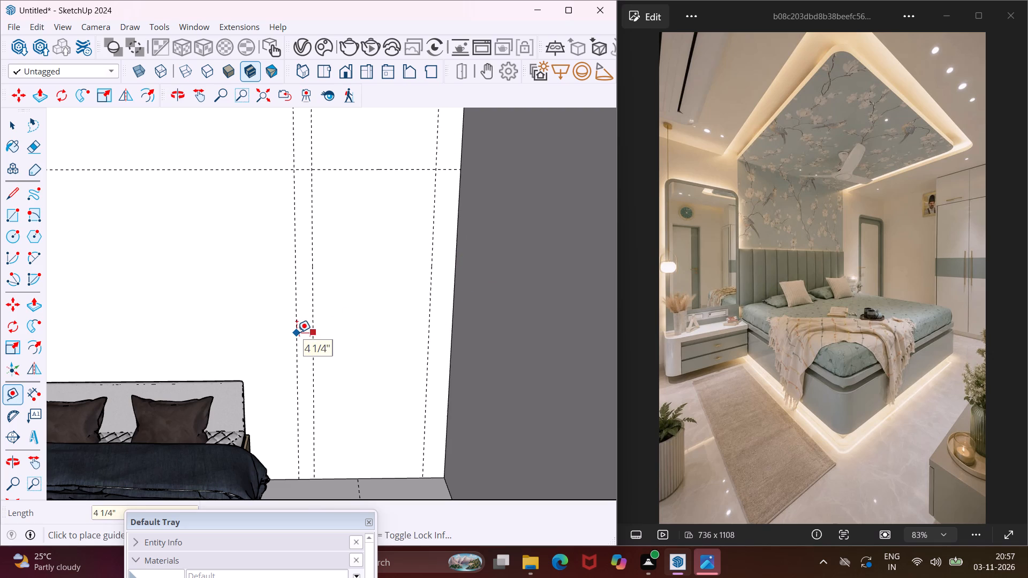
type("6\"")
key("Return")
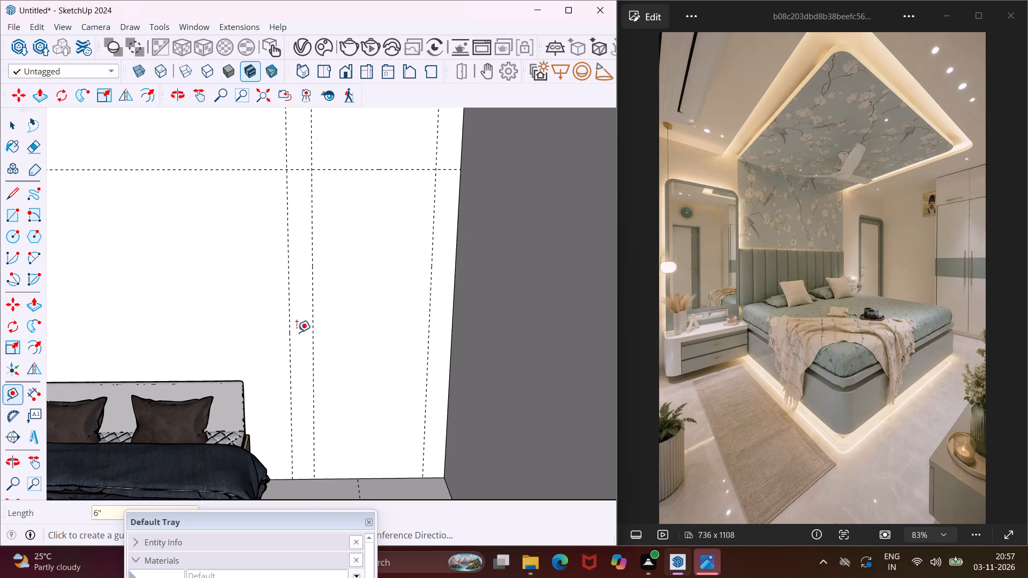
scroll(456, 314, "down", 6)
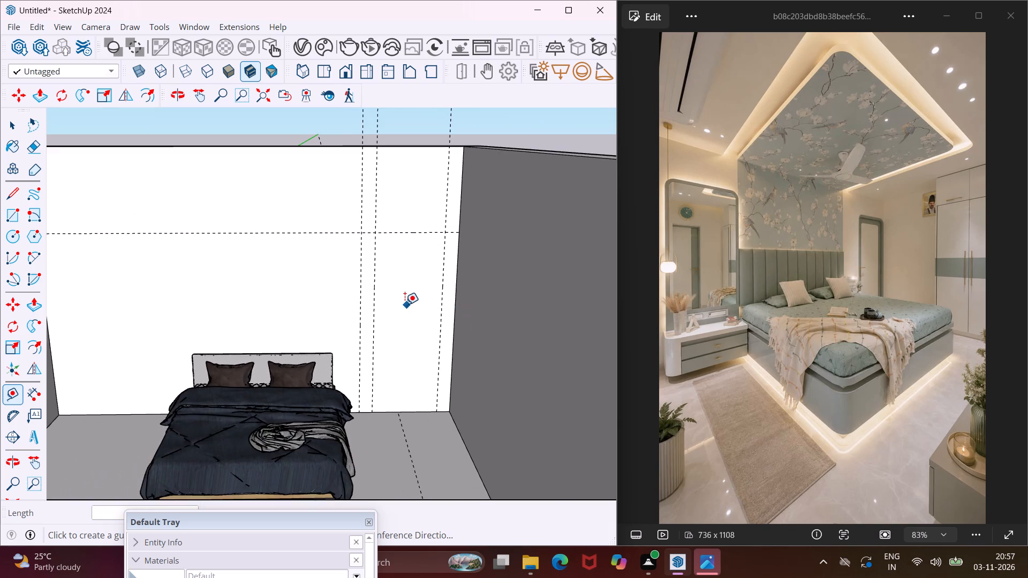
scroll(405, 305, "down", 4)
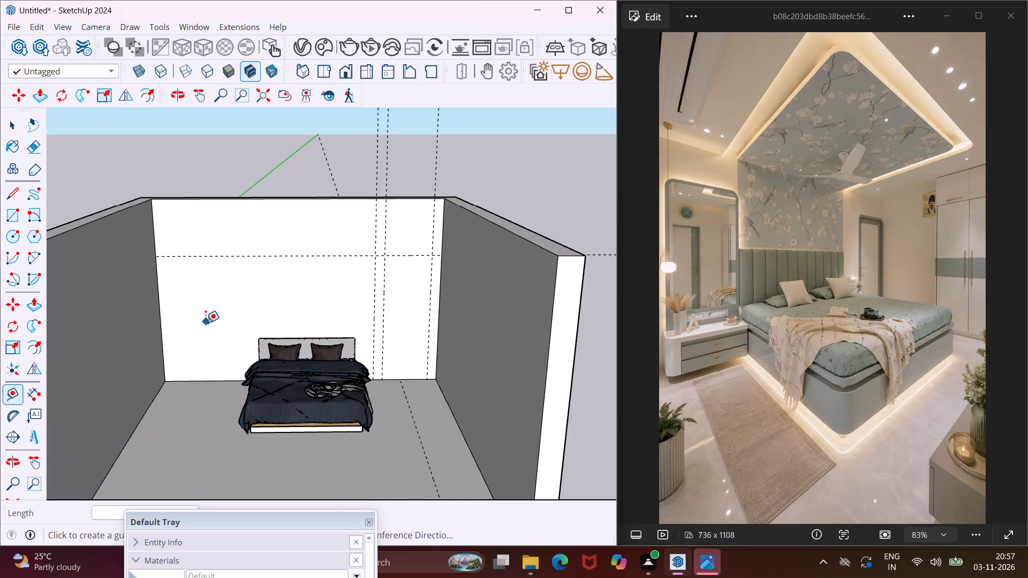
scroll(206, 323, "up", 4)
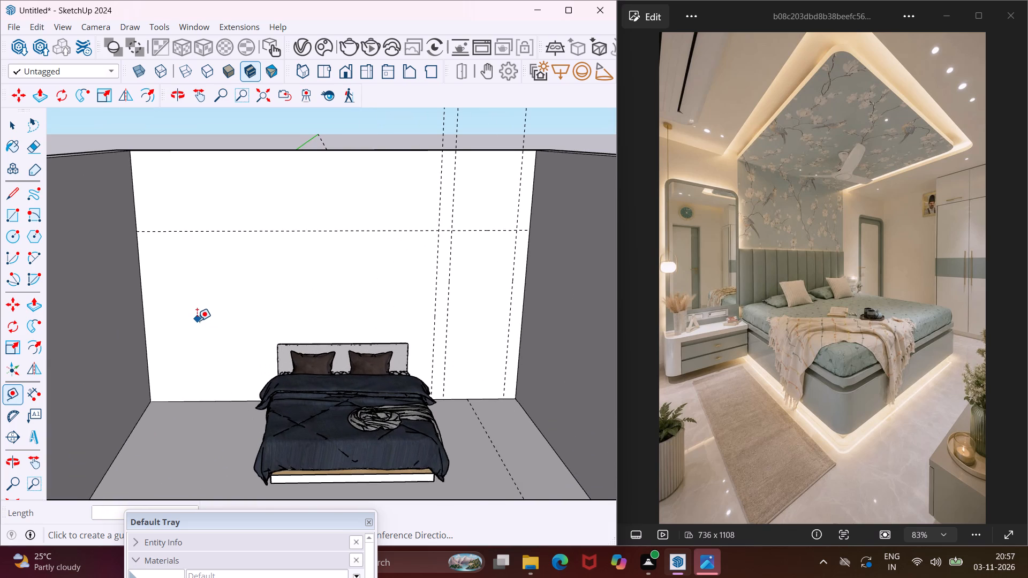
scroll(197, 321, "up", 1)
key("Escape")
key("space")
Draw a rectangle about 4' by 1' 11" on the back wall, just above the floor between the left wall and the bed.
middle_click_drag(204, 326, 224, 326)
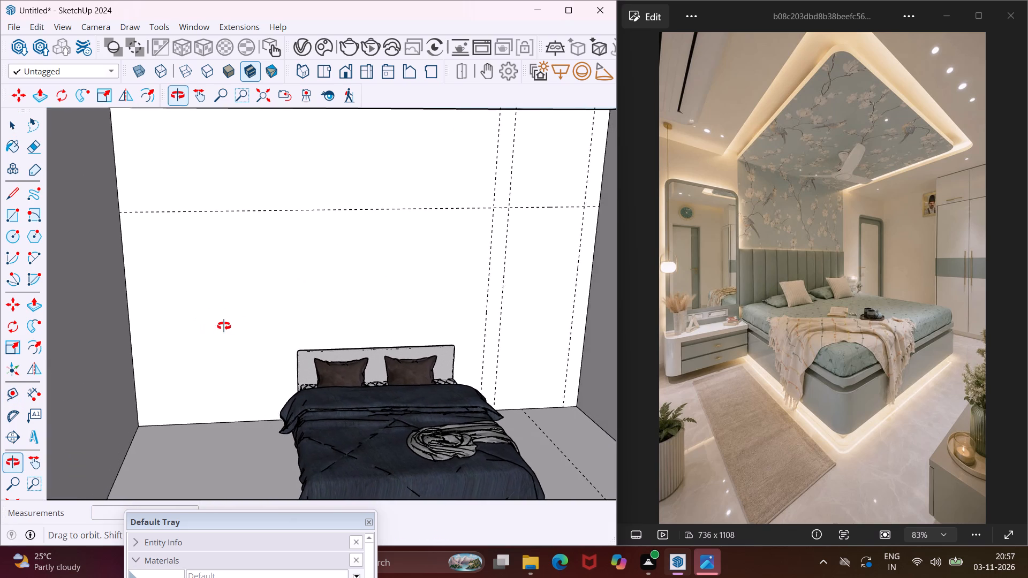
middle_click_drag(224, 326, 228, 326)
scroll(255, 310, "down", 2)
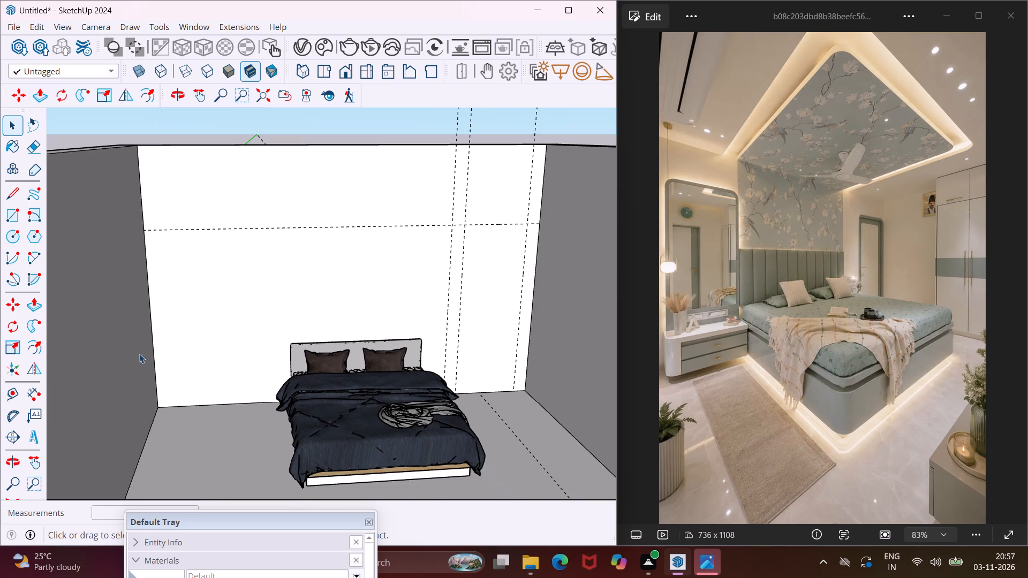
left_click(9, 224)
scroll(179, 362, "up", 3)
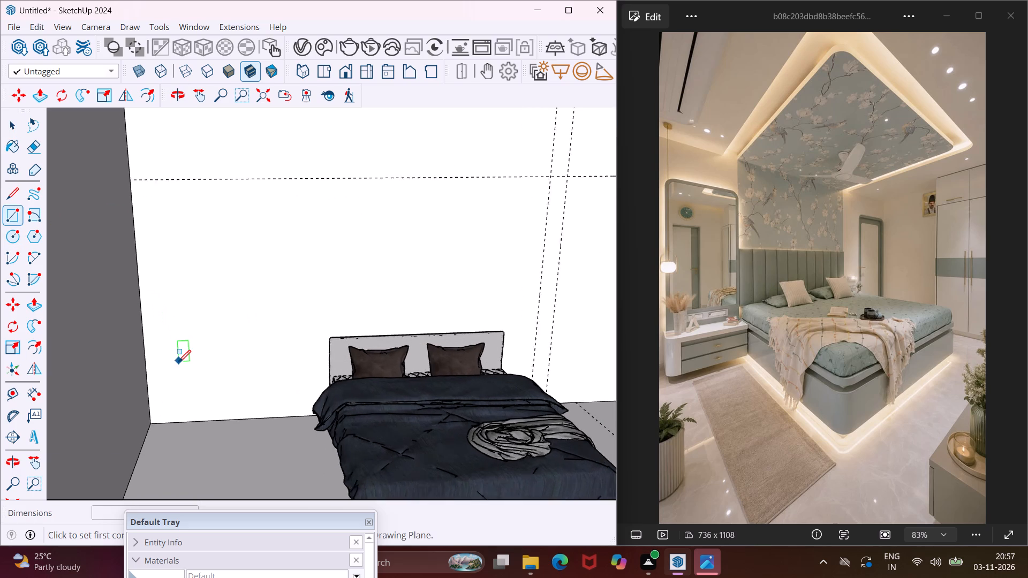
scroll(179, 362, "up", 1)
middle_click_drag(180, 384, 175, 356)
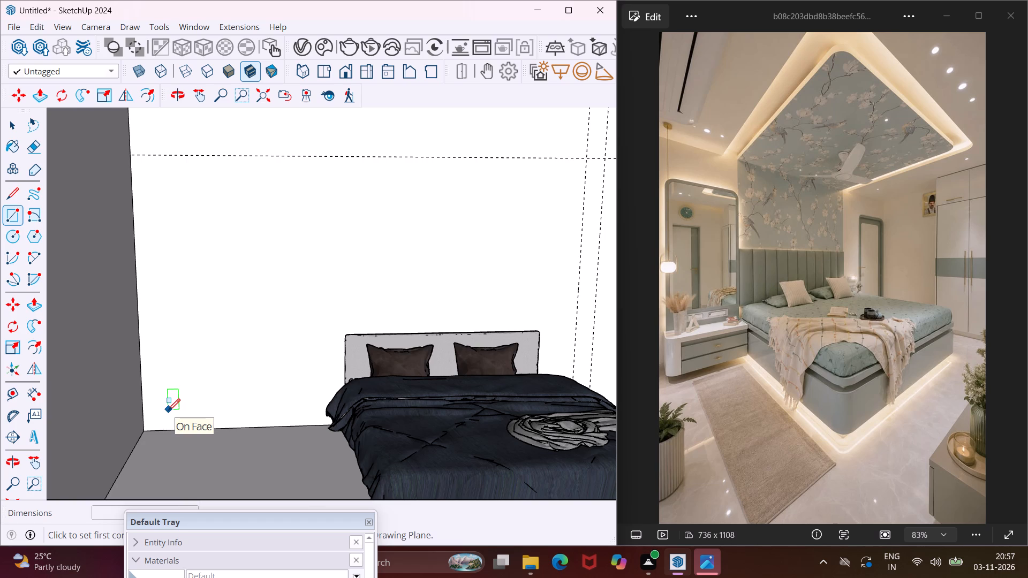
left_click(168, 410)
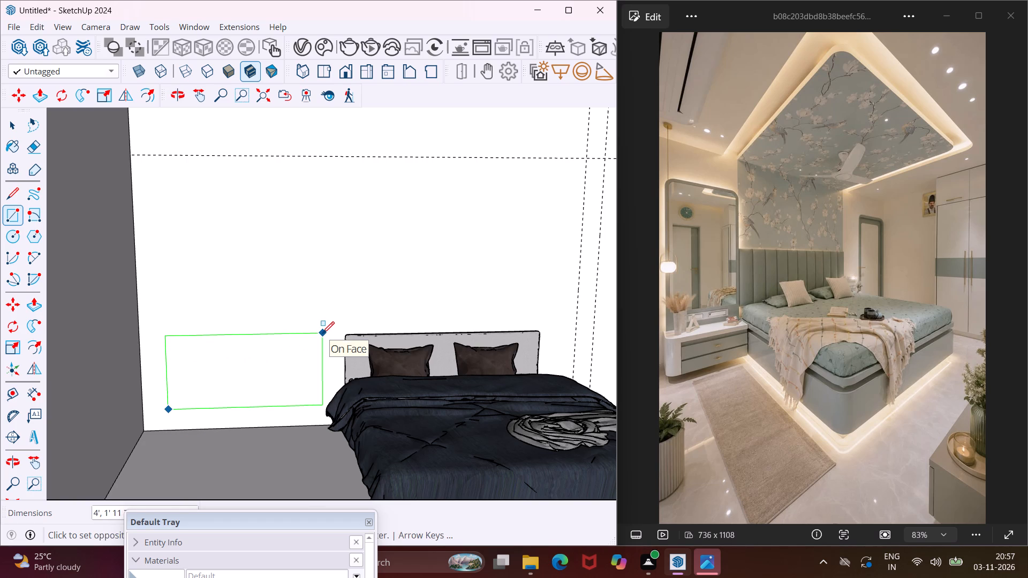
left_click(322, 333)
key("Escape")
key("space")
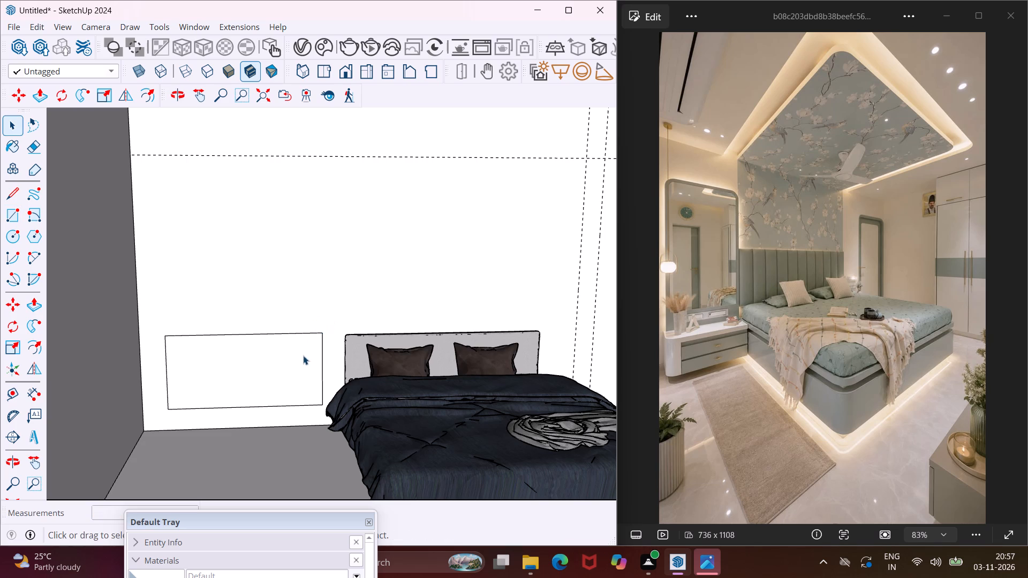
Push/Pull the rectangle beside the bed out into the room by about 1' 10" to form the side cabinet.
left_click(296, 365)
key("p")
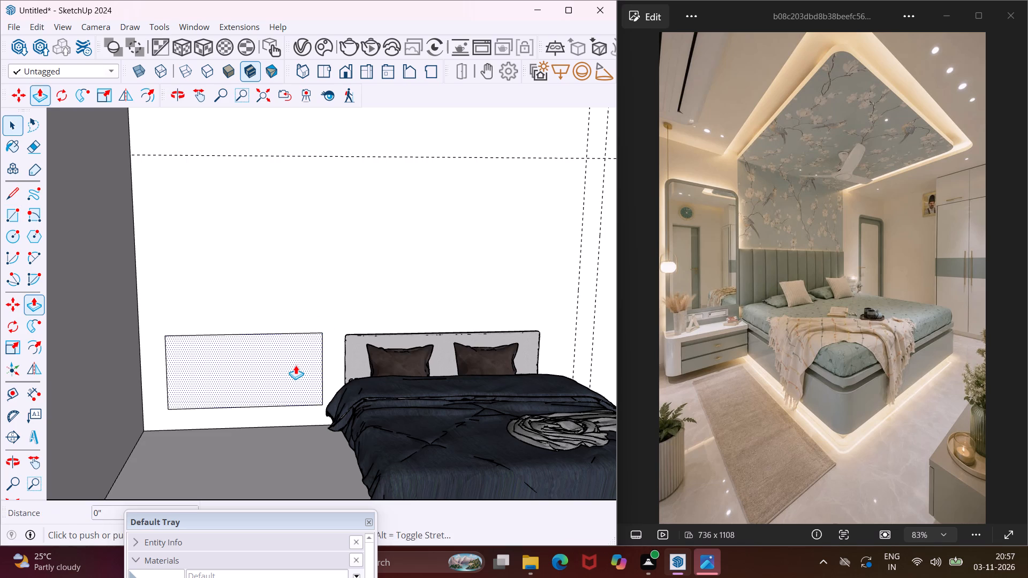
left_click(296, 365)
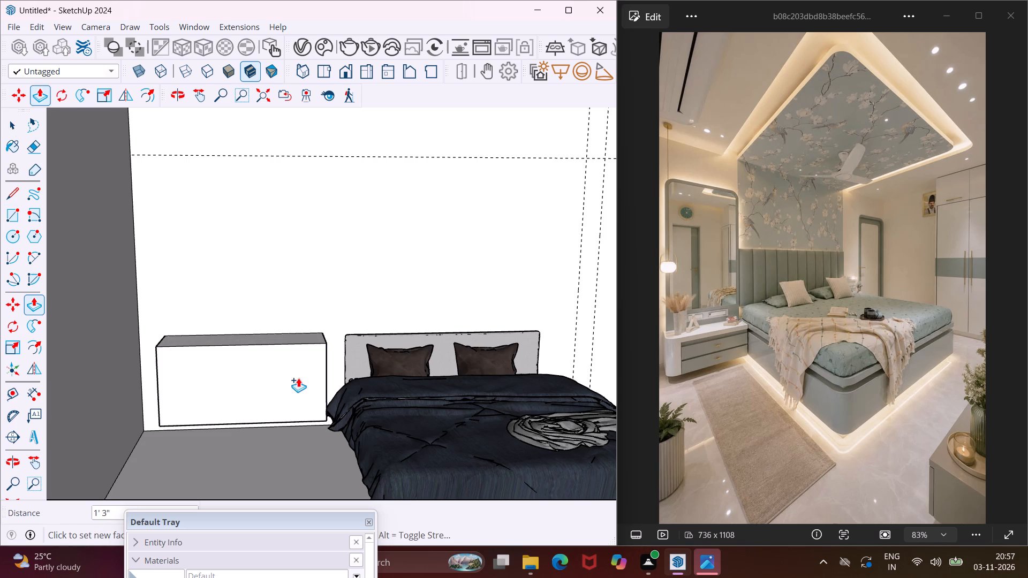
middle_click_drag(298, 378, 246, 457)
scroll(266, 411, "down", 1)
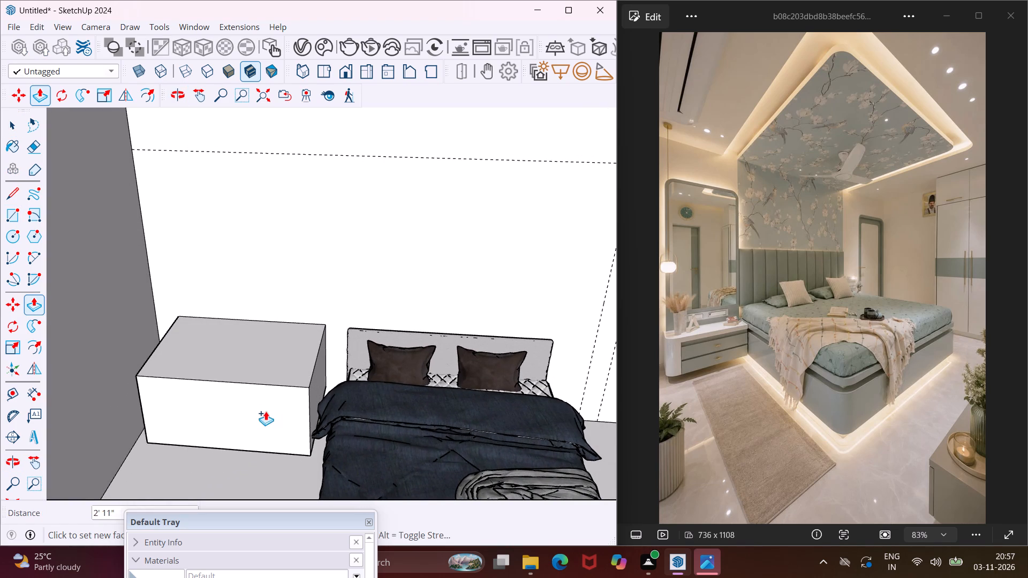
scroll(266, 411, "down", 1)
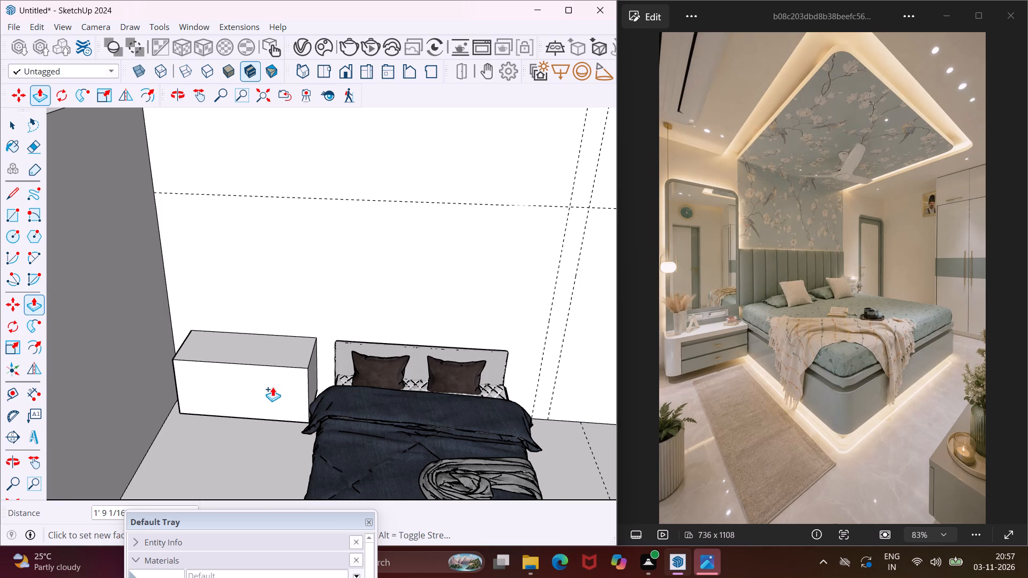
left_click(271, 389)
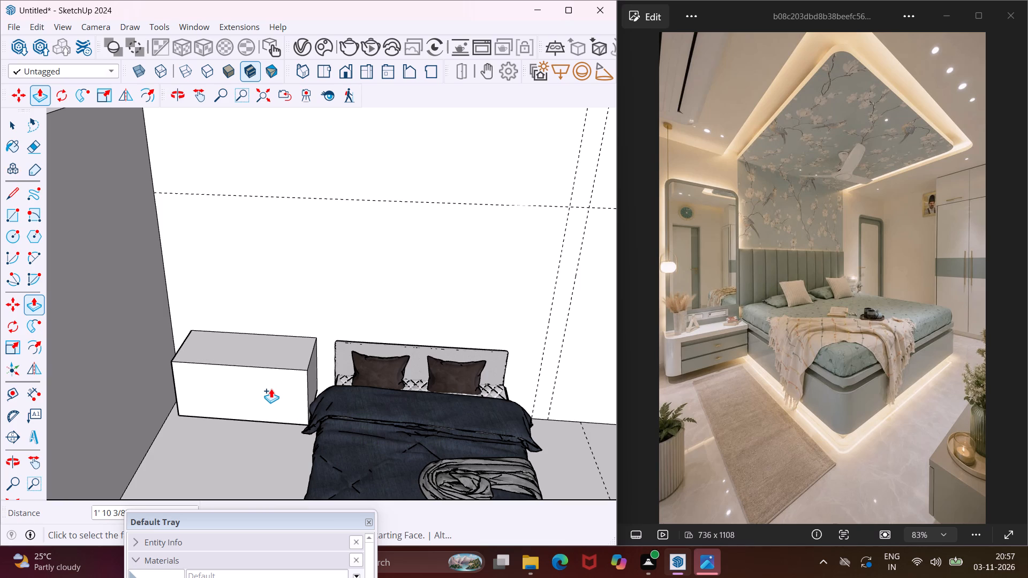
key("Escape")
key("space")
Draw a rounding arc of about 6 1/4" radius across the front left corner of the cabinet's top face.
scroll(305, 369, "up", 4)
middle_click_drag(304, 366, 360, 390)
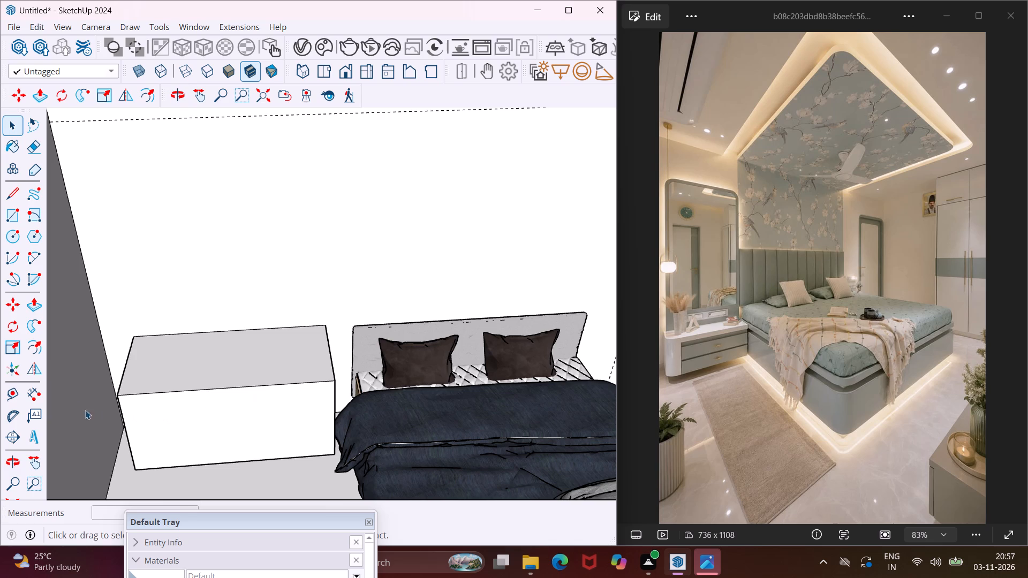
left_click(34, 264)
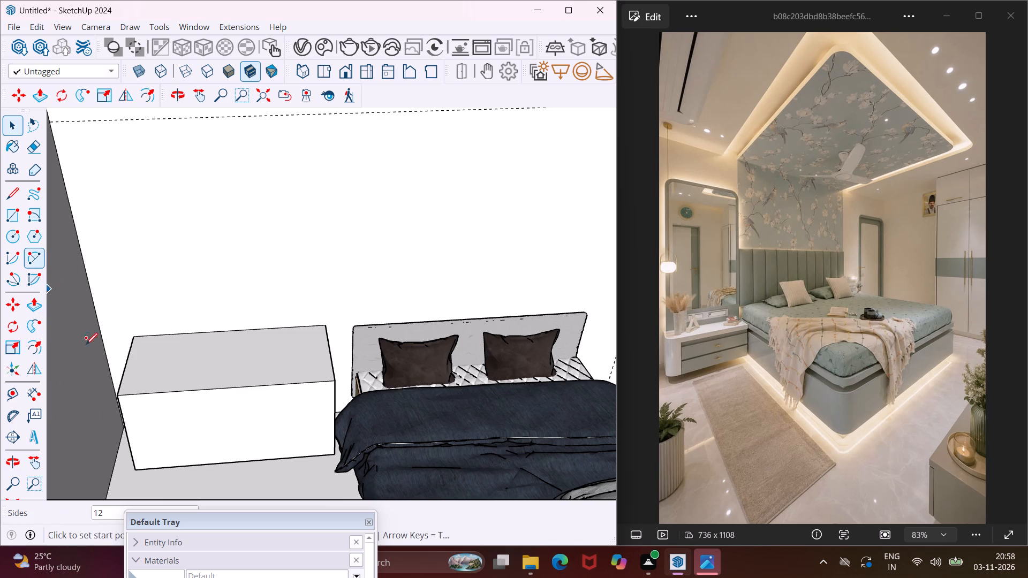
scroll(132, 402, "up", 5)
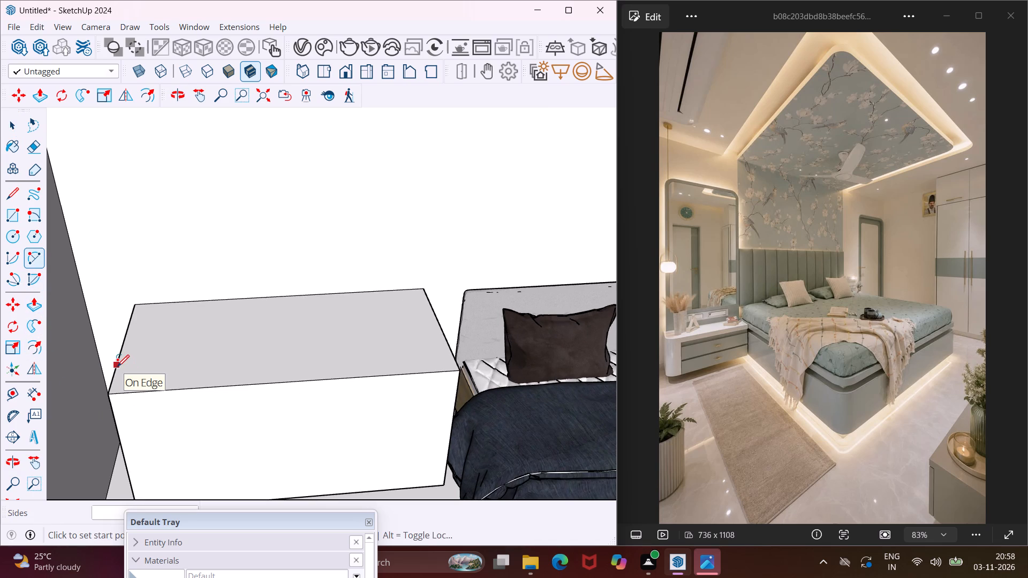
left_click(117, 367)
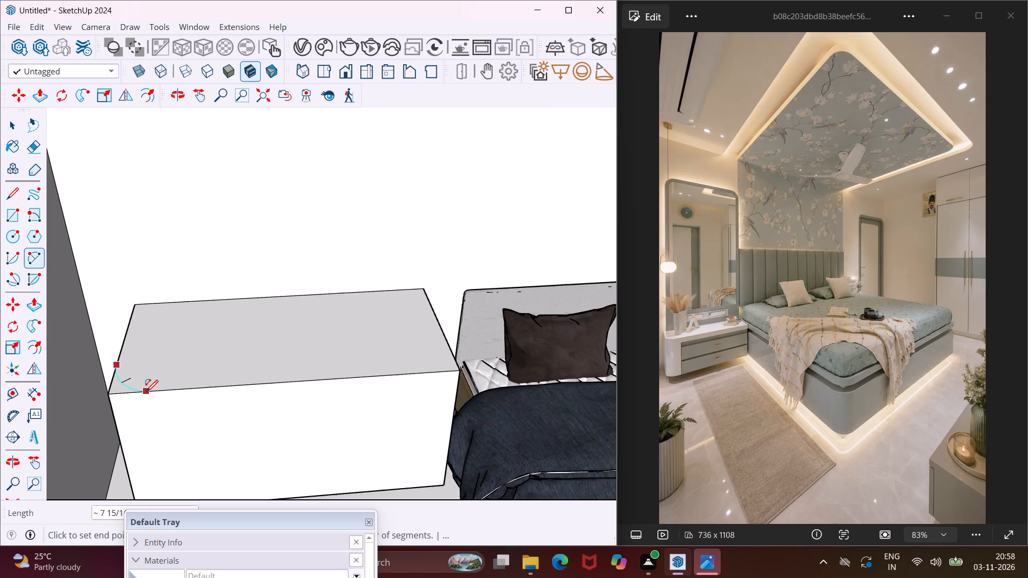
left_click(152, 392)
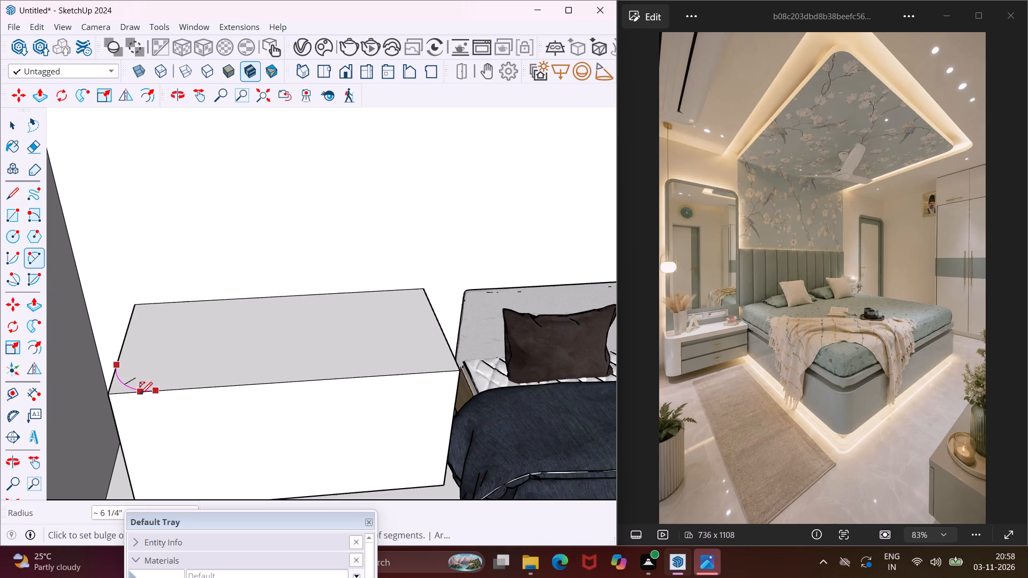
left_click(140, 394)
key("Escape")
key("space")
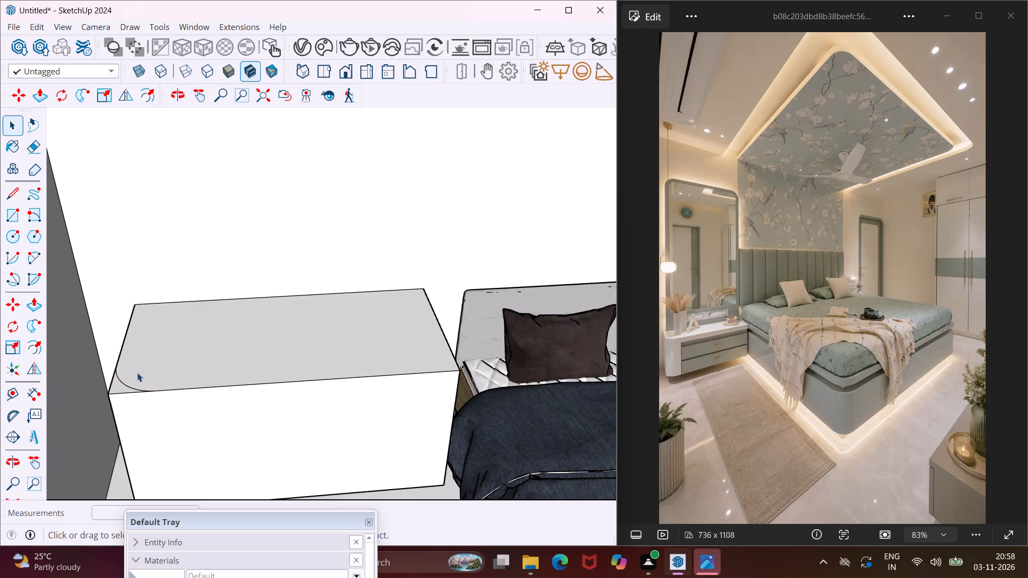
Push/Pull the corner sliver outside the arc down through the cabinet's full height to round its front left corner.
scroll(138, 351, "down", 3)
scroll(109, 374, "up", 7)
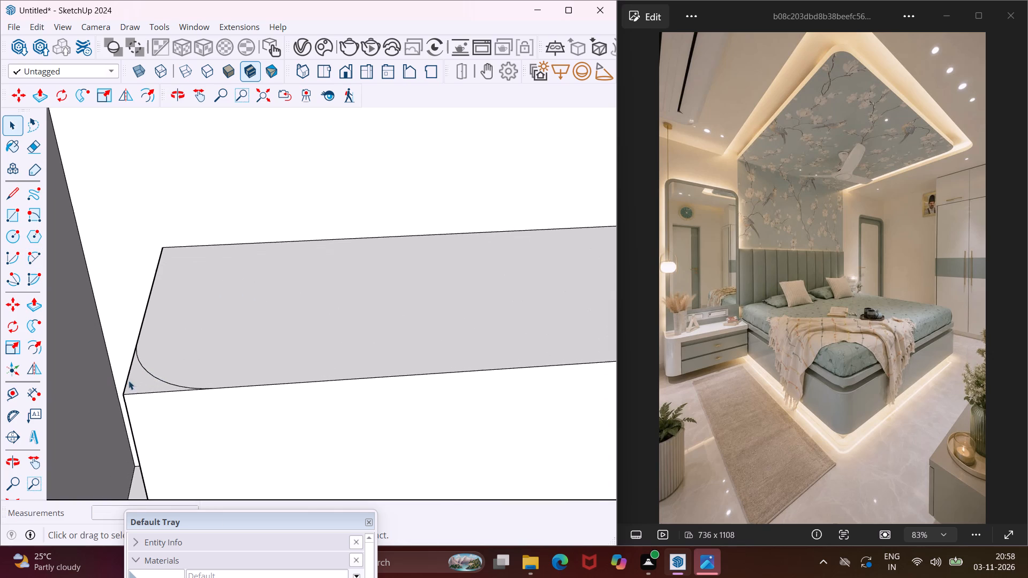
left_click(140, 385)
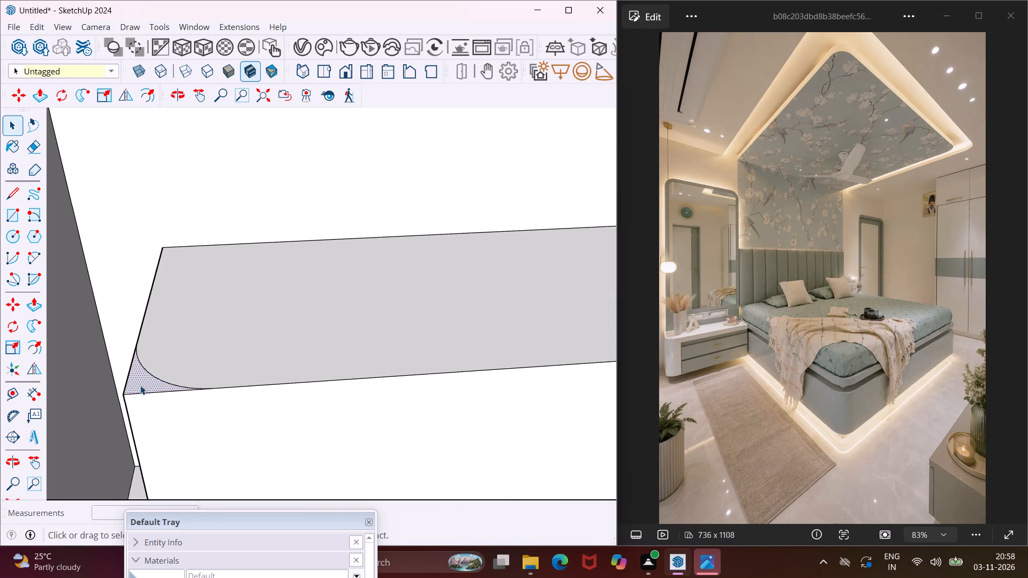
key("p")
left_click(140, 385)
scroll(144, 403, "down", 2)
middle_click_drag(144, 403, 125, 353)
scroll(127, 353, "down", 5)
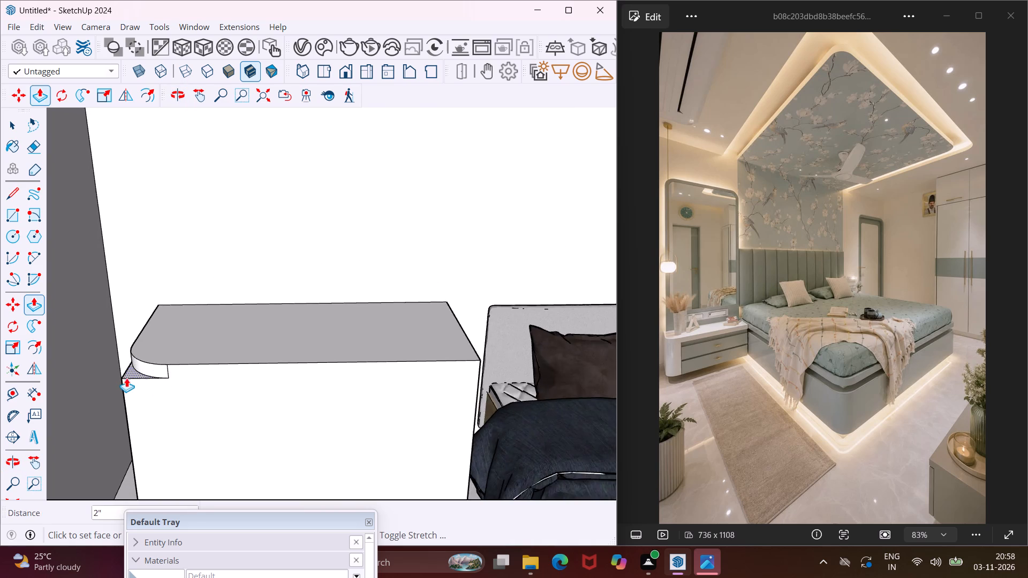
scroll(126, 378, "down", 8)
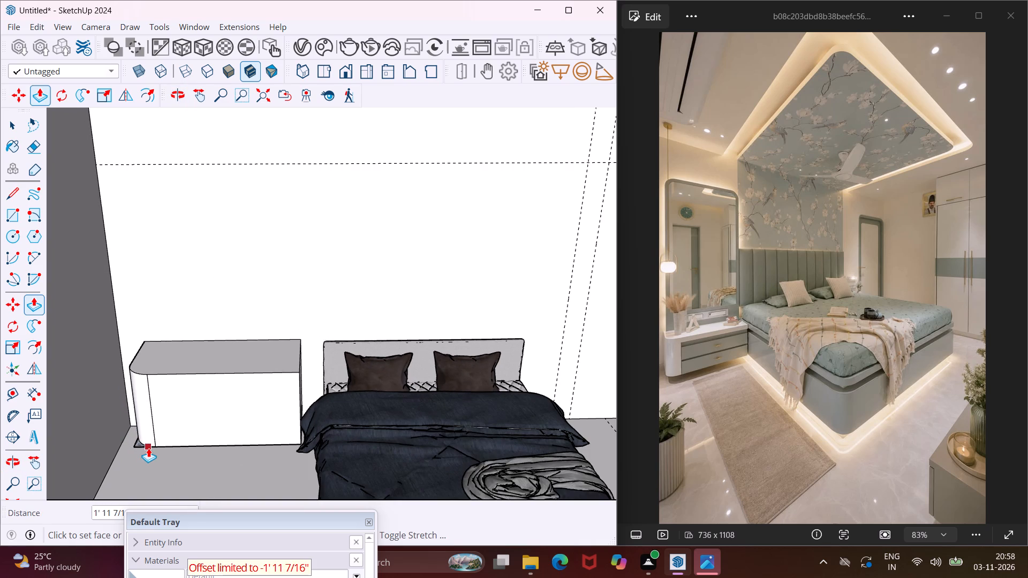
scroll(135, 445, "up", 14)
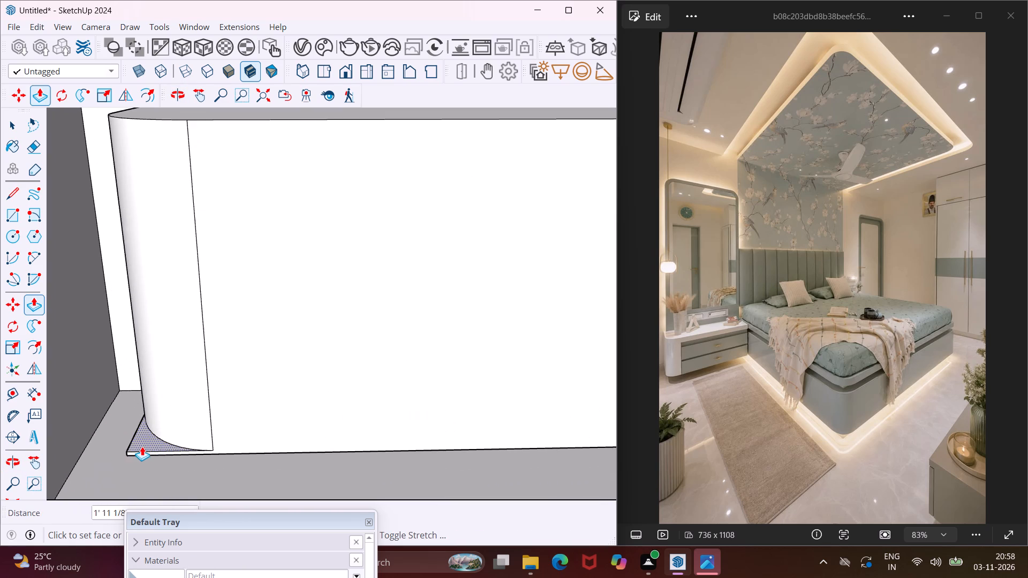
left_click(137, 455)
scroll(120, 430, "down", 9)
key("Escape")
key("space")
Push/Pull a new face about 2 11/16" down from the cabinet's top, dividing off a top slab around the body.
scroll(255, 412, "up", 2)
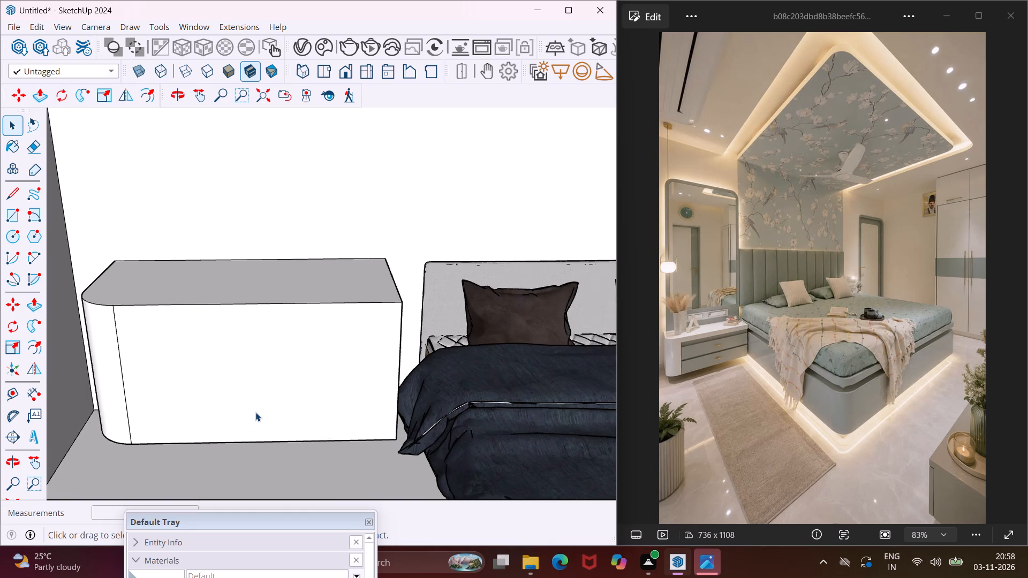
scroll(255, 412, "up", 1)
middle_click_drag(255, 412, 296, 399)
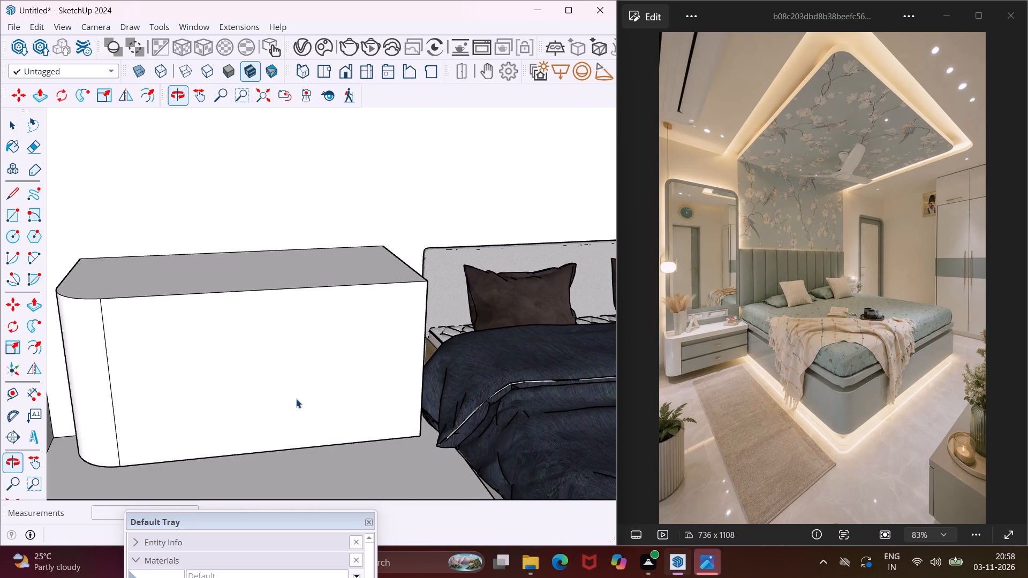
middle_click_drag(190, 286, 190, 329)
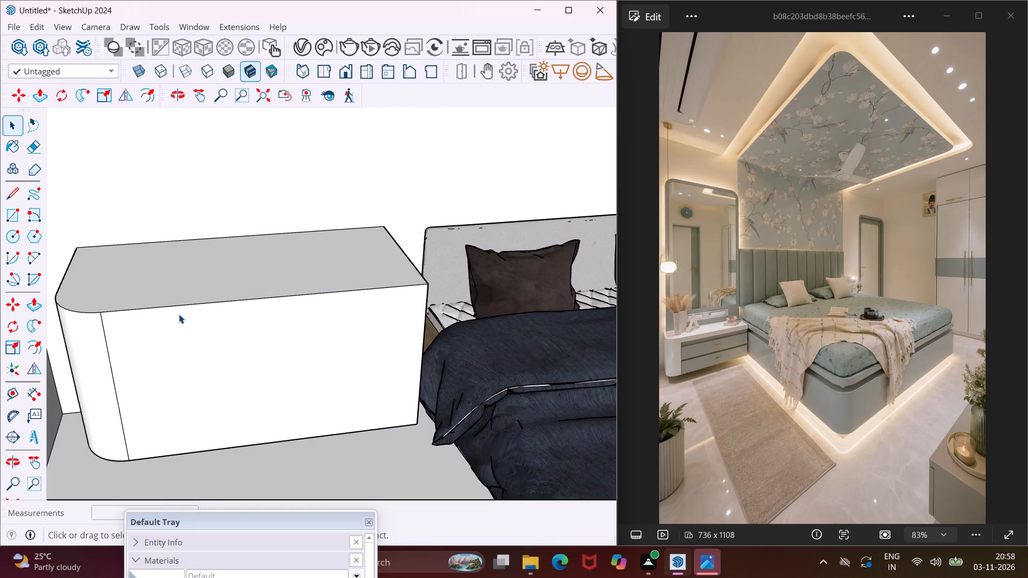
left_click(169, 290)
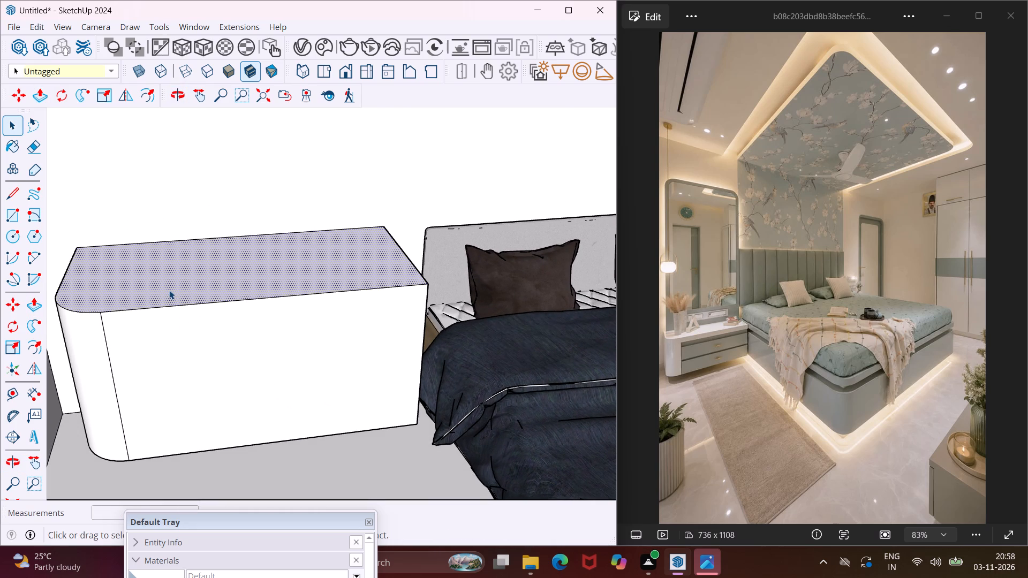
key("p")
left_click(169, 290)
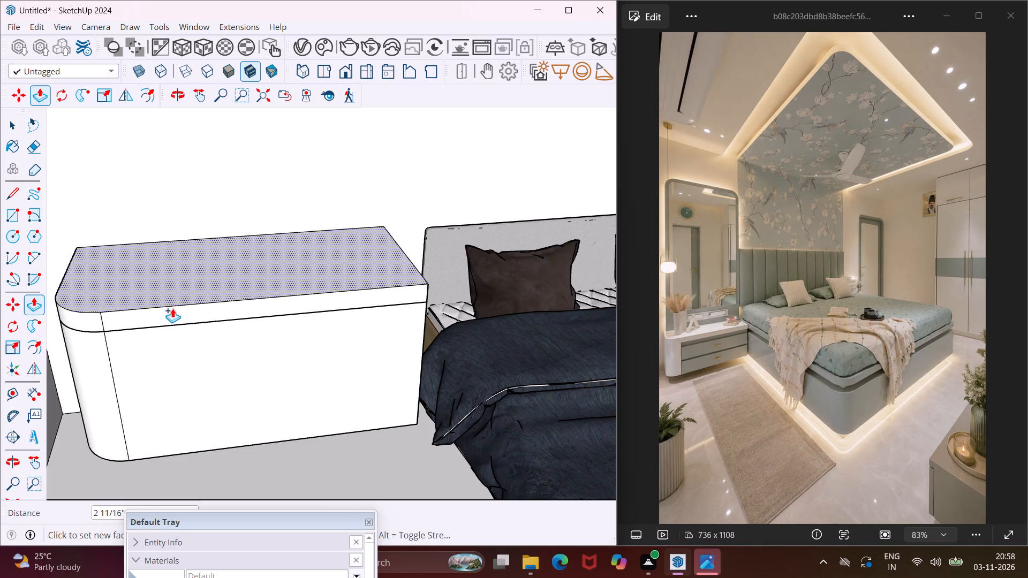
left_click(172, 308)
key("Escape")
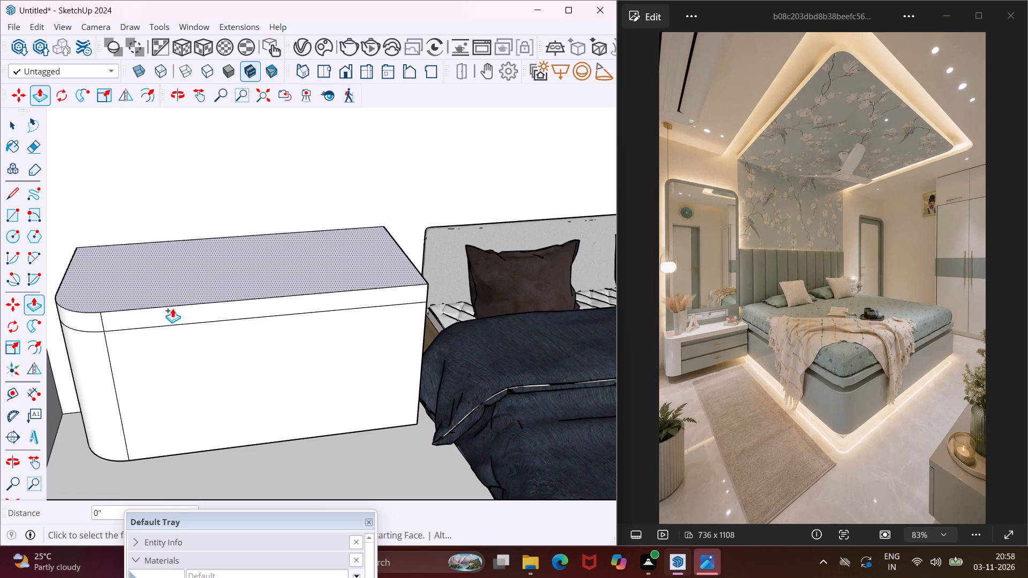
key("space")
Copy the slab's lower front edge .75" down the cabinet's front face.
scroll(192, 386, "up", 3)
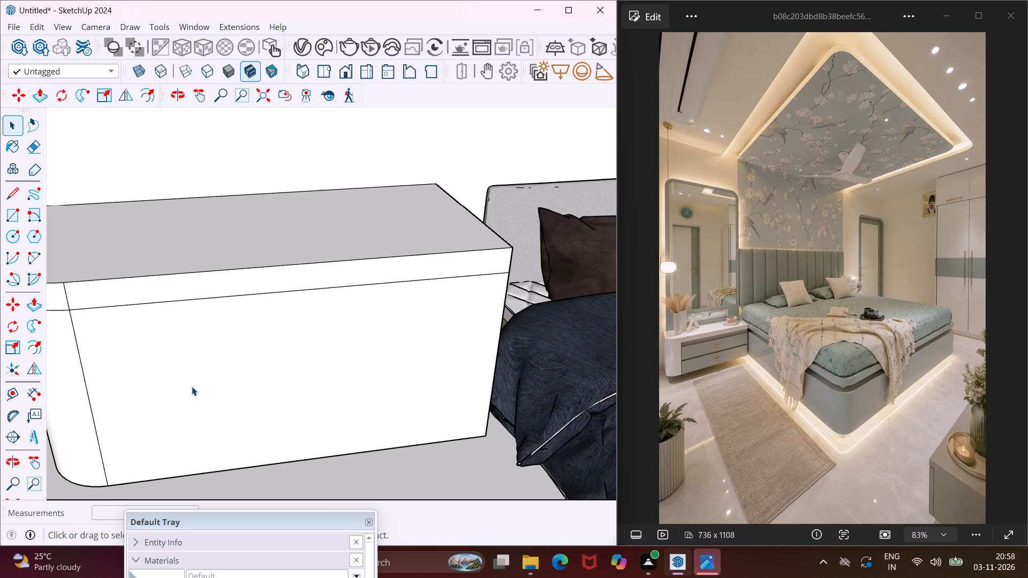
scroll(192, 386, "down", 2)
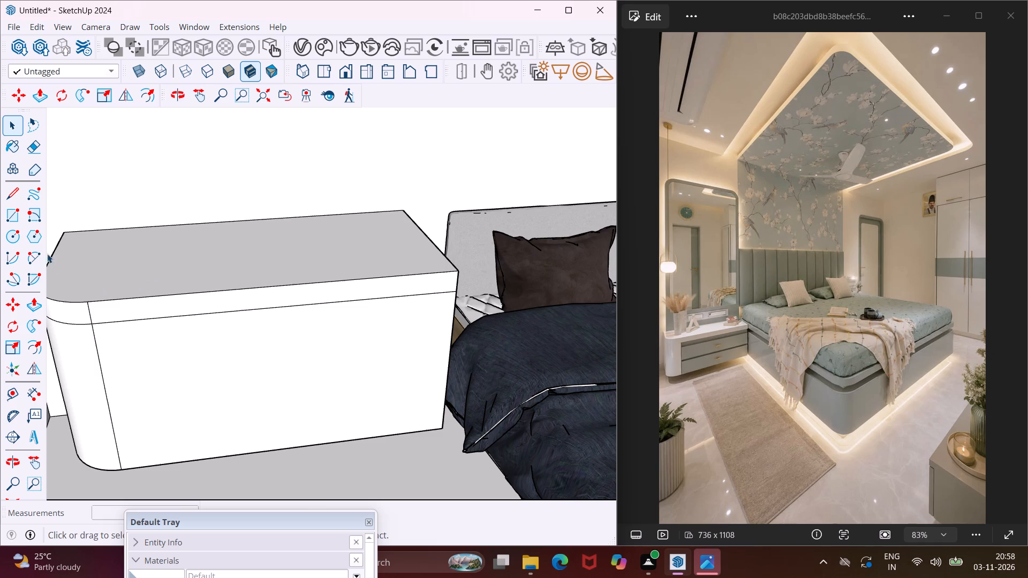
left_click(110, 323)
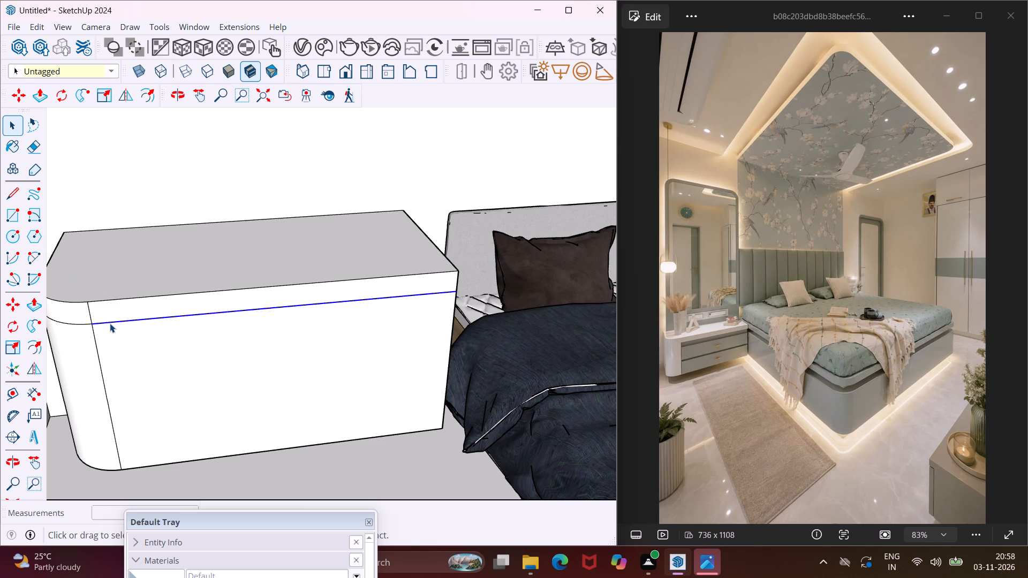
key("m")
scroll(92, 334, "up", 3)
left_click(91, 323)
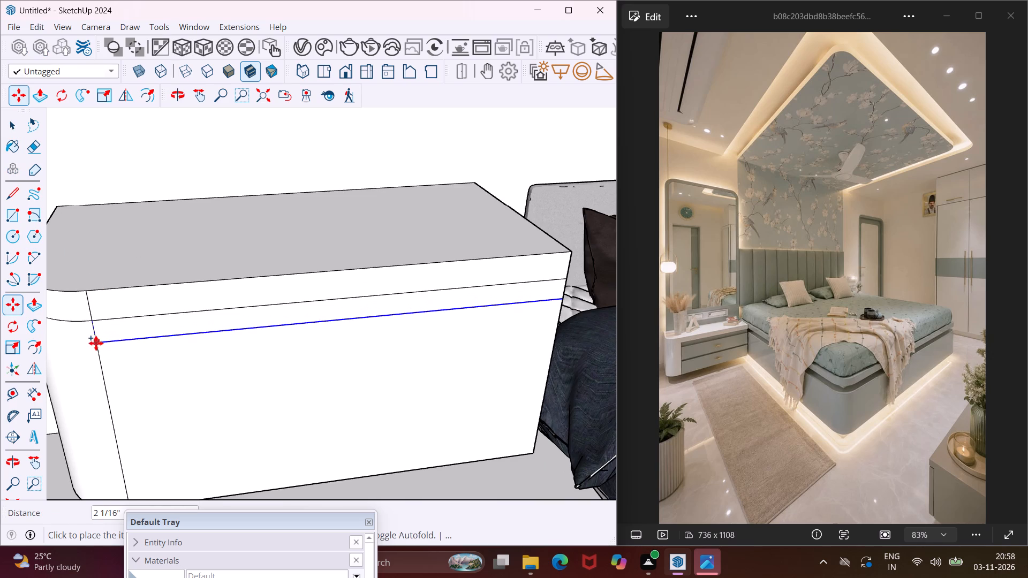
scroll(96, 344, "up", 3)
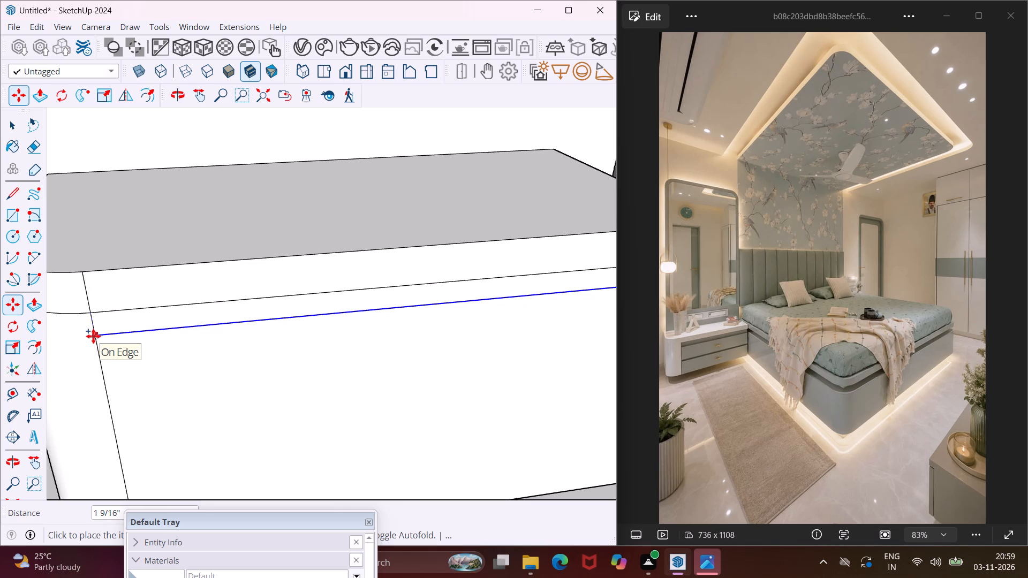
type(".76")
key("BackSpace")
type("5\"")
key("Return")
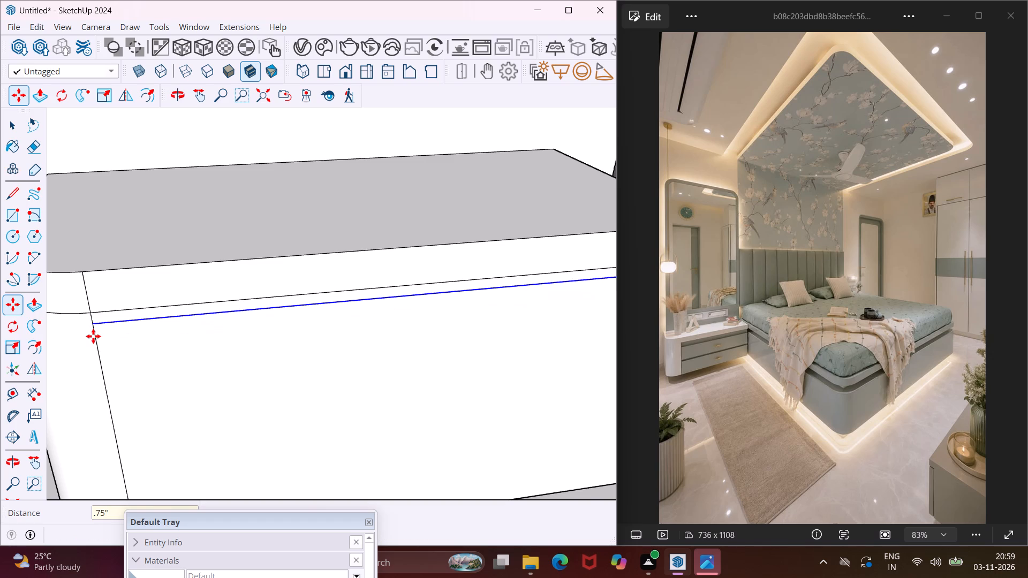
Copy the new front line about 10 11/16" further down the cabinet's front to divide the drawers.
scroll(93, 334, "down", 3)
scroll(98, 330, "up", 4)
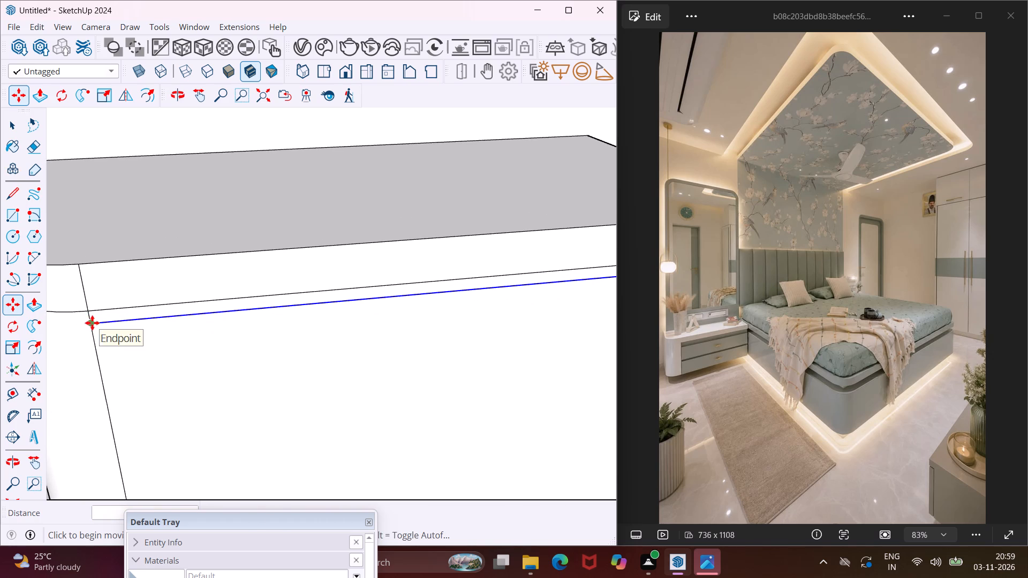
left_click(92, 323)
scroll(94, 337, "down", 6)
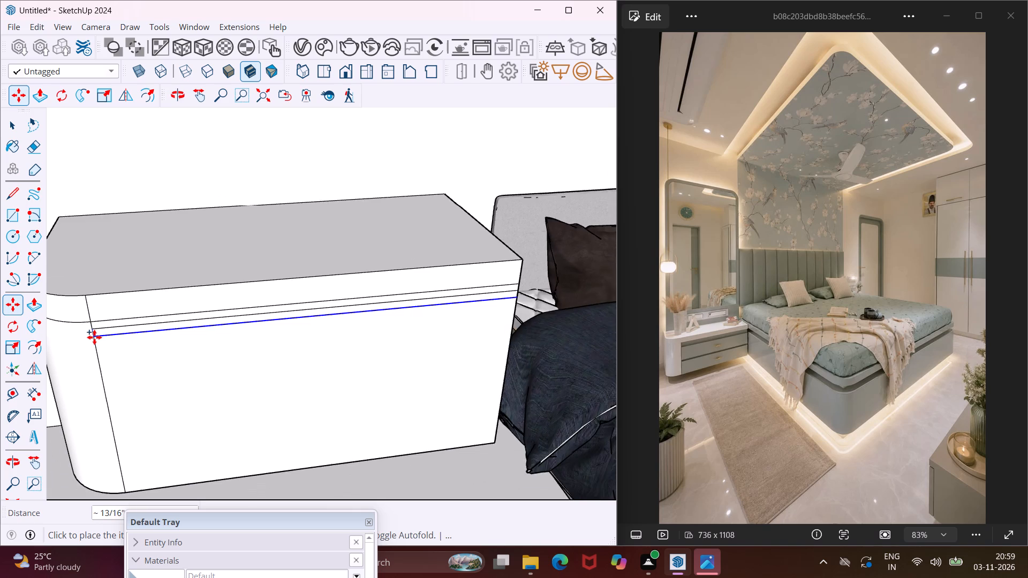
scroll(94, 337, "down", 2)
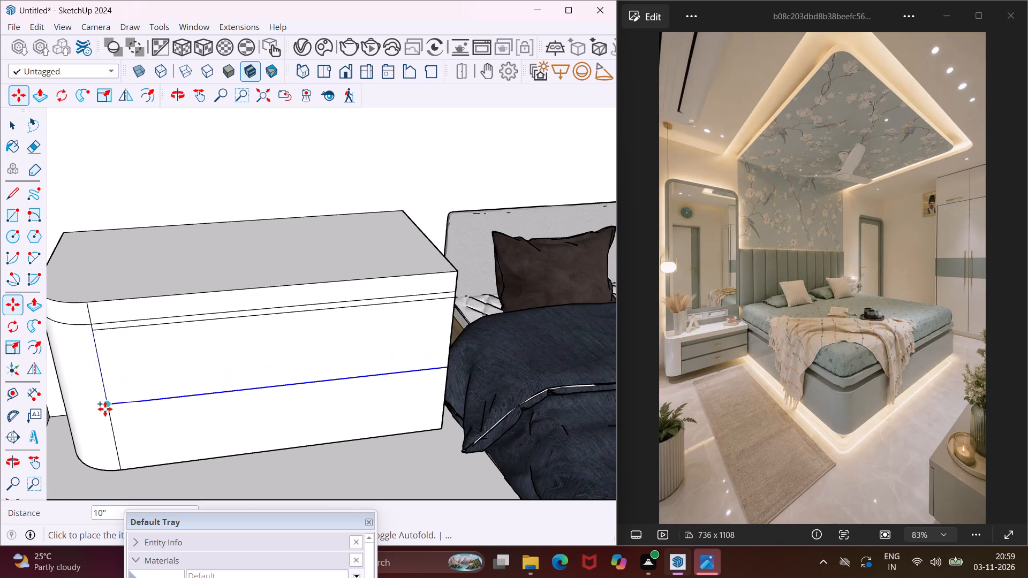
scroll(105, 409, "up", 6)
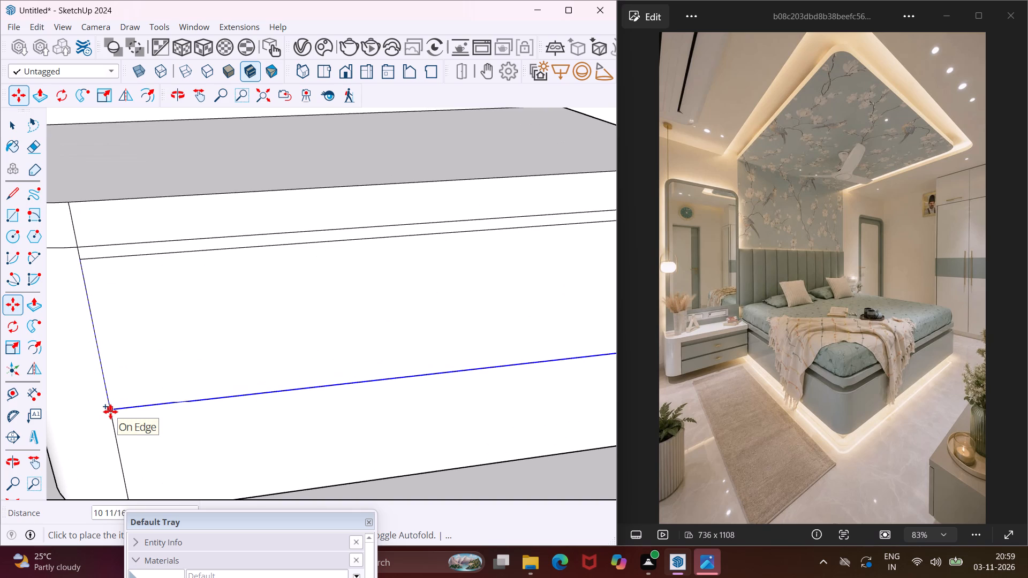
left_click(110, 412)
Copy the drawer dividing line .75" upward on the cabinet's front to form a second groove strip.
scroll(110, 412, "up", 3)
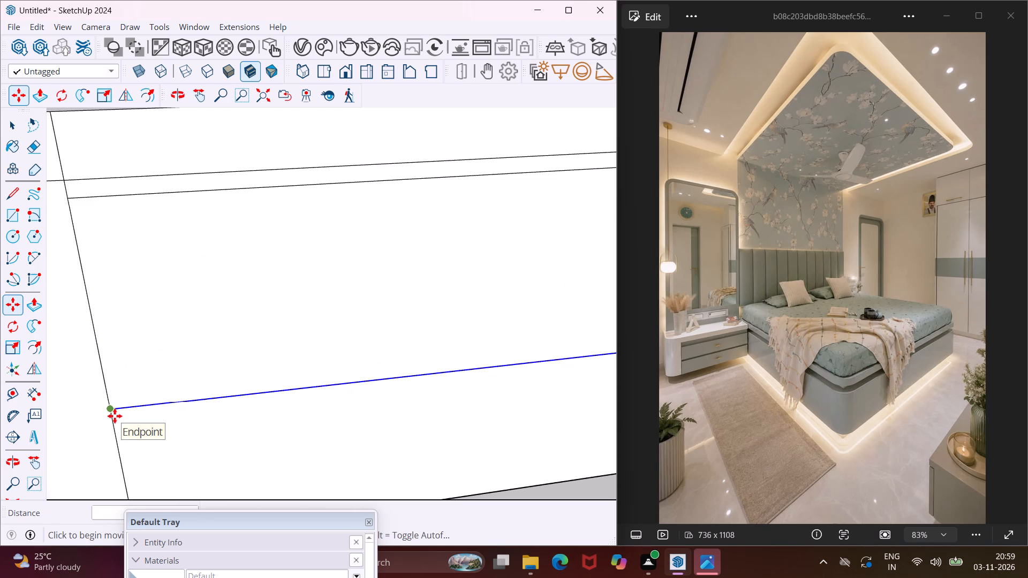
left_click(109, 409)
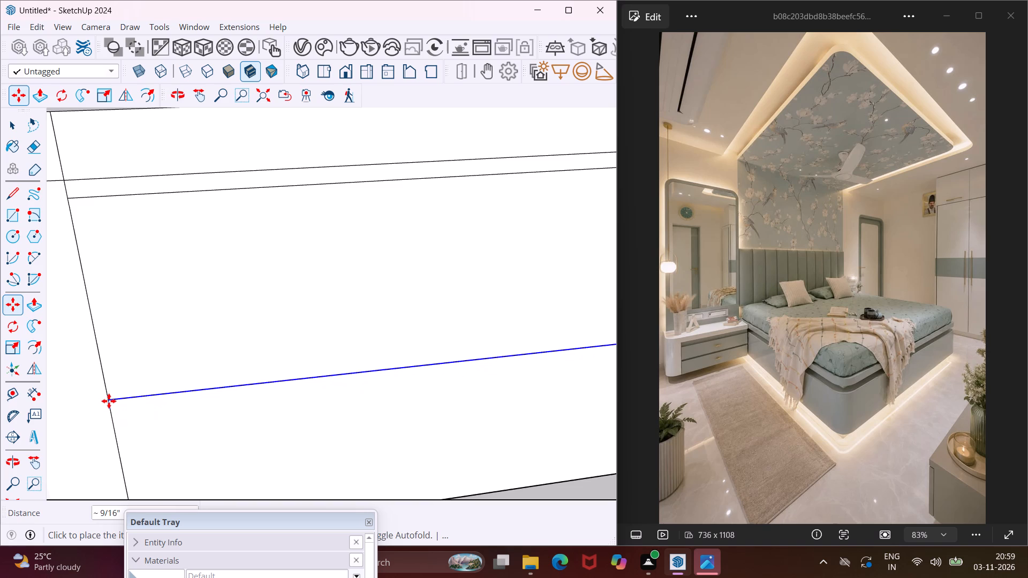
type(".75")
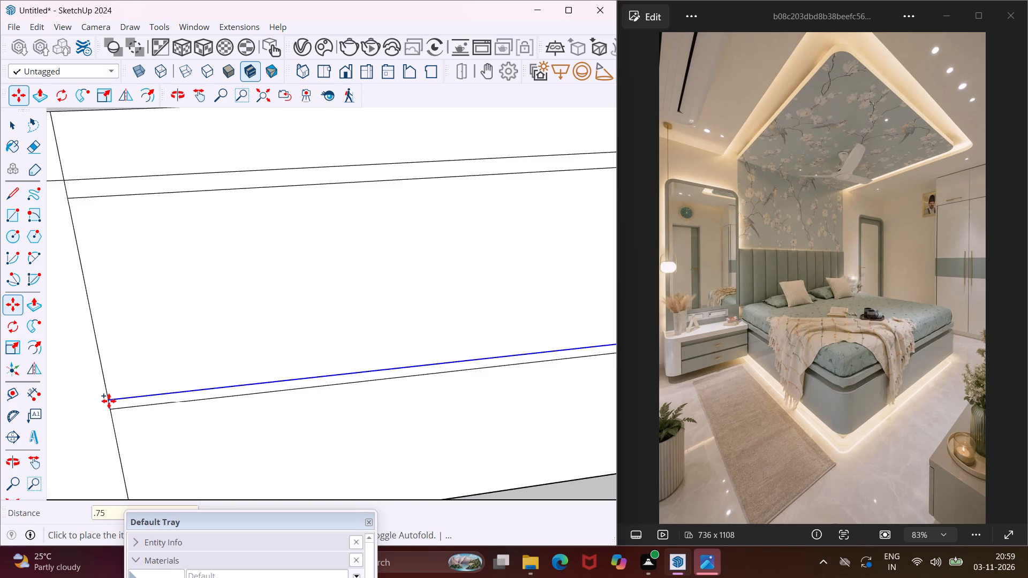
key("shift+quotedbl")
key("Return")
scroll(123, 398, "down", 2)
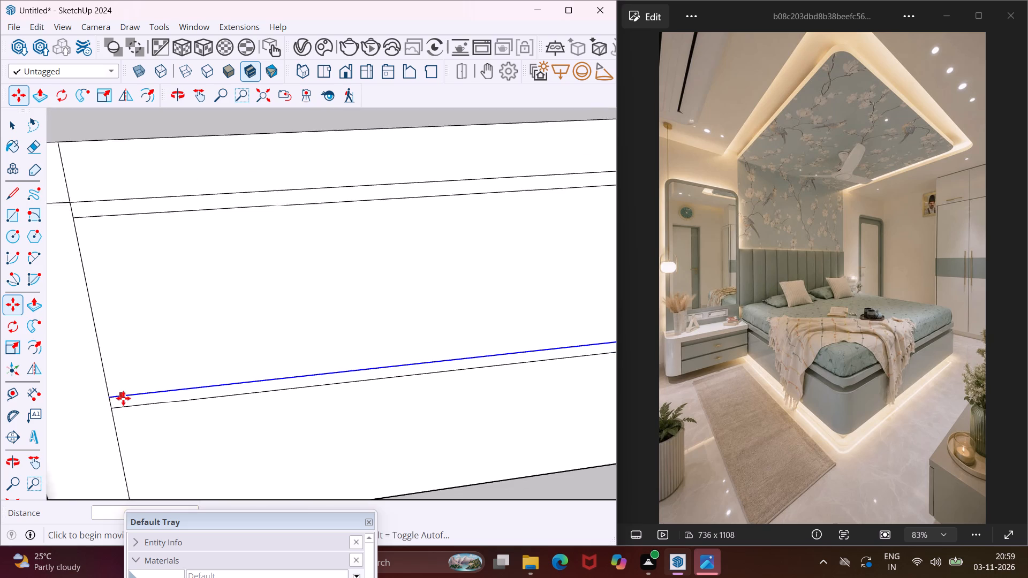
scroll(123, 398, "down", 6)
middle_click_drag(122, 395, 108, 385)
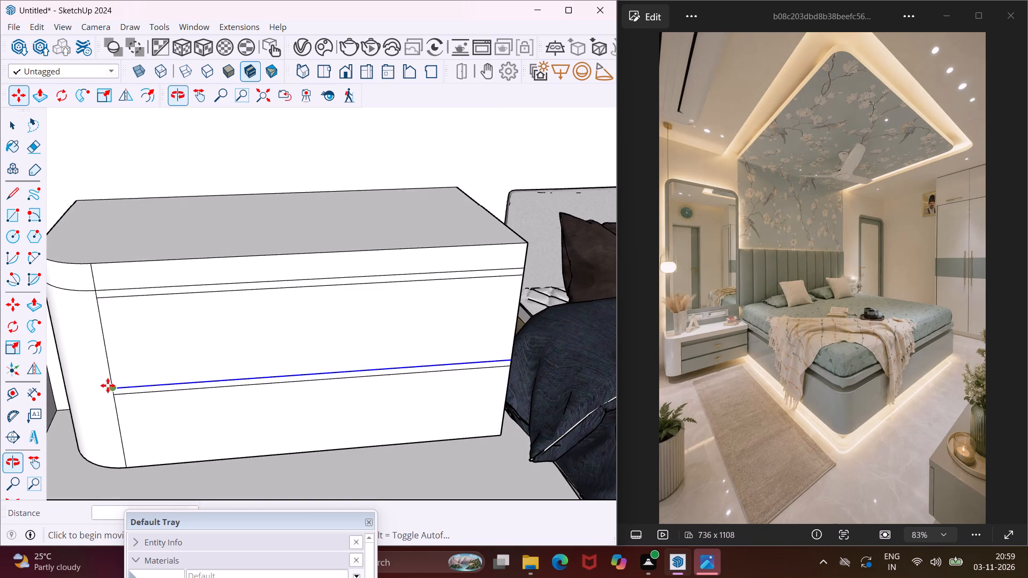
scroll(139, 366, "down", 8)
key("Escape")
key("space")
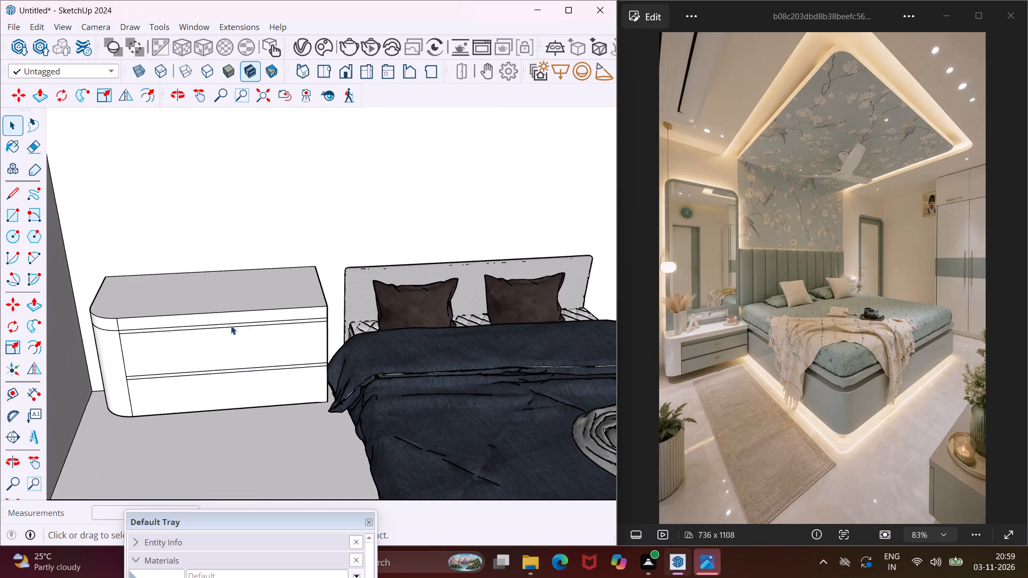
Push/Pull the cabinet's bed-side end about 1 7/16" toward the bed, extending both the body and the top slab equally.
scroll(331, 290, "up", 5)
middle_click_drag(330, 290, 270, 302)
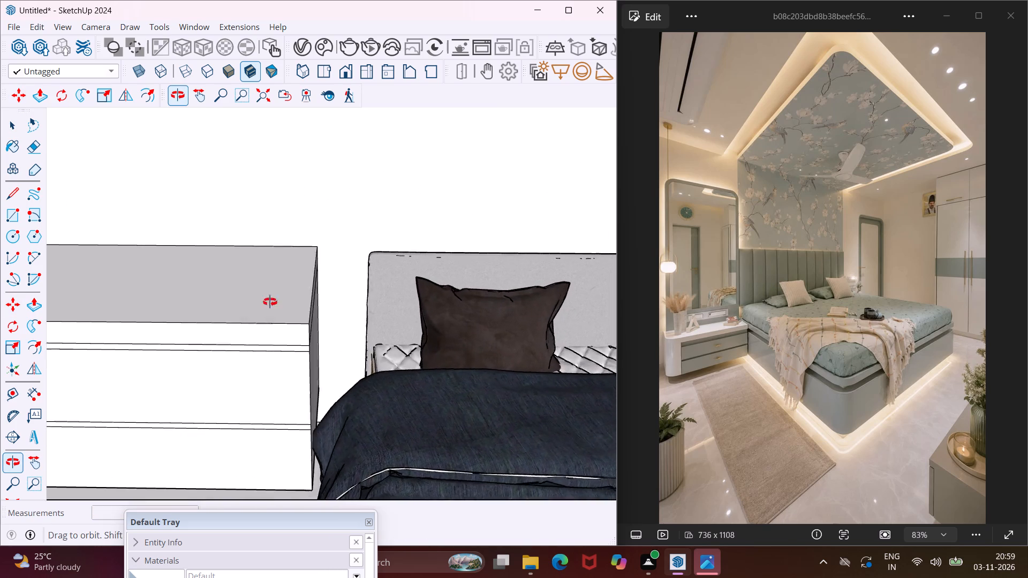
middle_click_drag(270, 302, 228, 311)
scroll(303, 369, "up", 3)
left_click(303, 370)
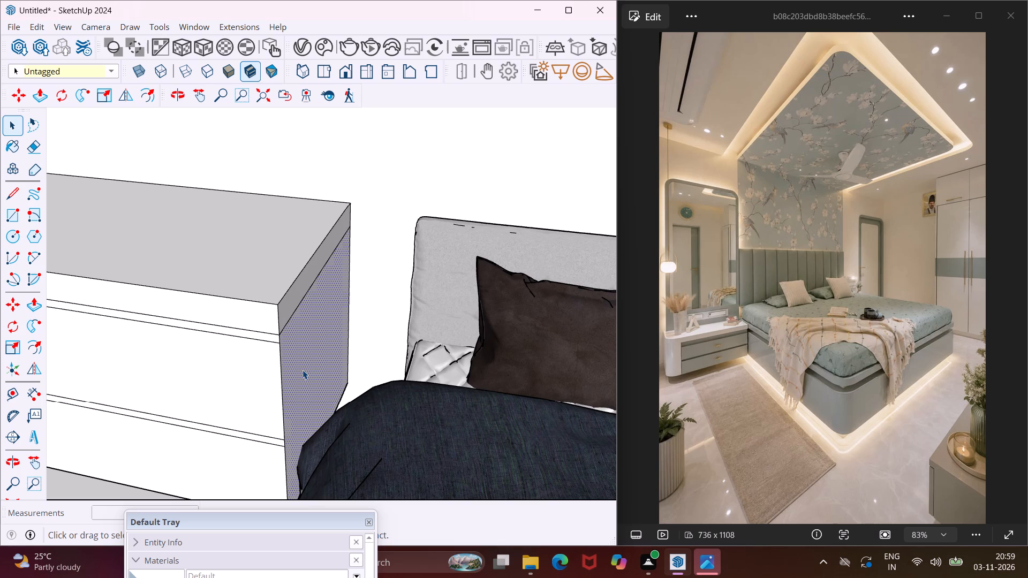
key("p")
left_click(303, 370)
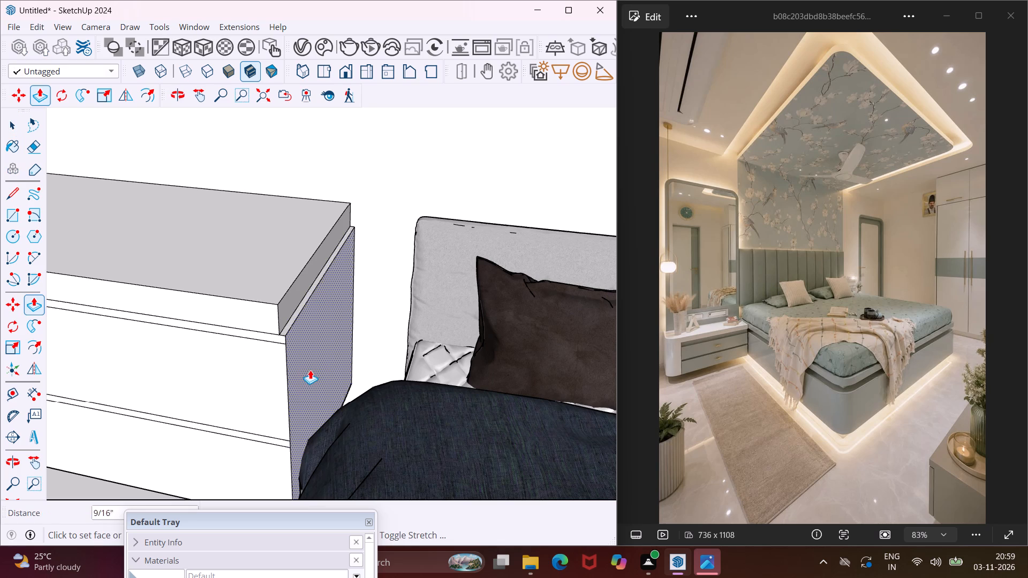
left_click(318, 370)
key("Escape")
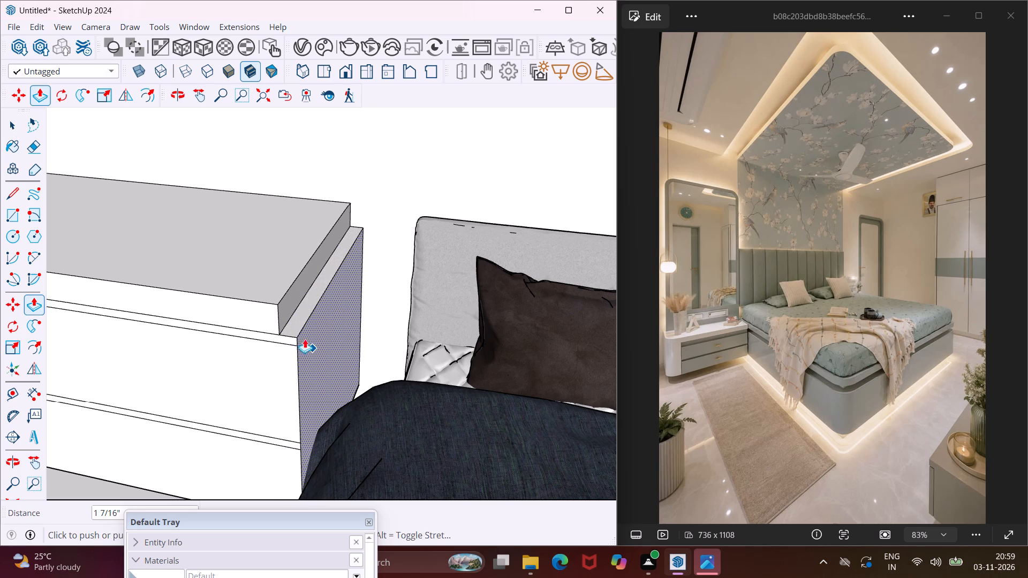
double_click(288, 310)
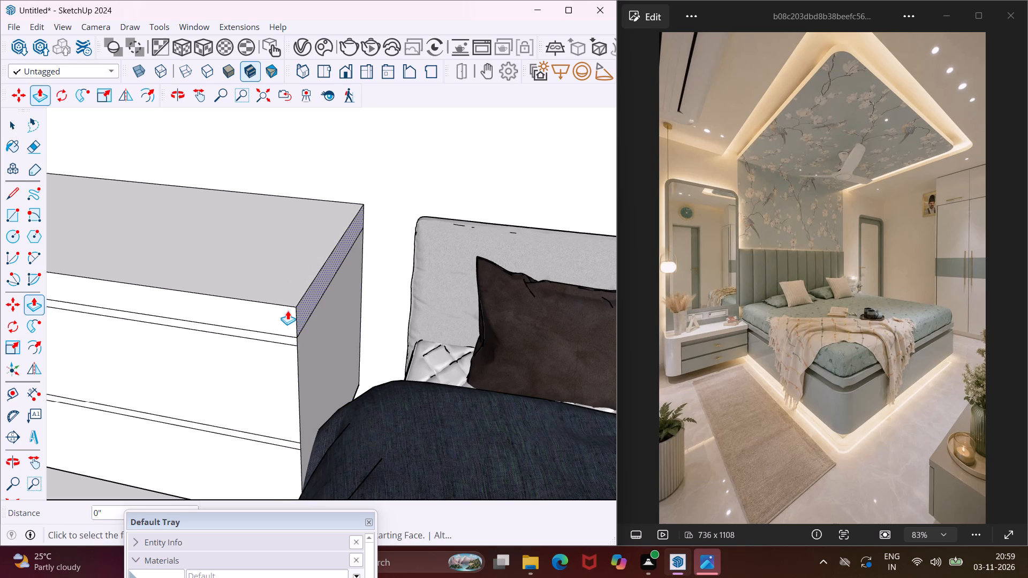
middle_click_drag(288, 310, 362, 308)
scroll(358, 294, "down", 5)
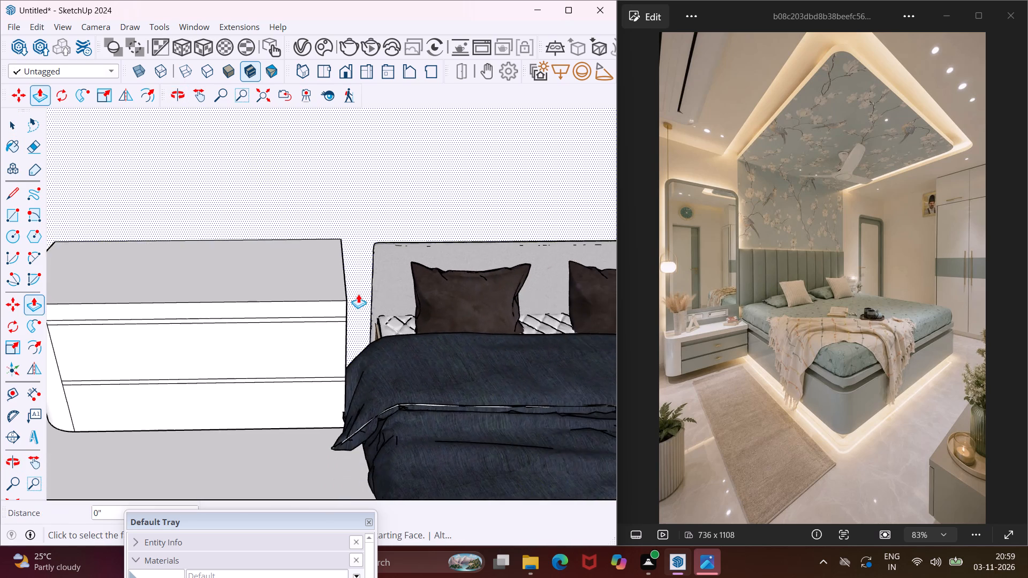
scroll(352, 293, "down", 11)
middle_click_drag(341, 295, 309, 252)
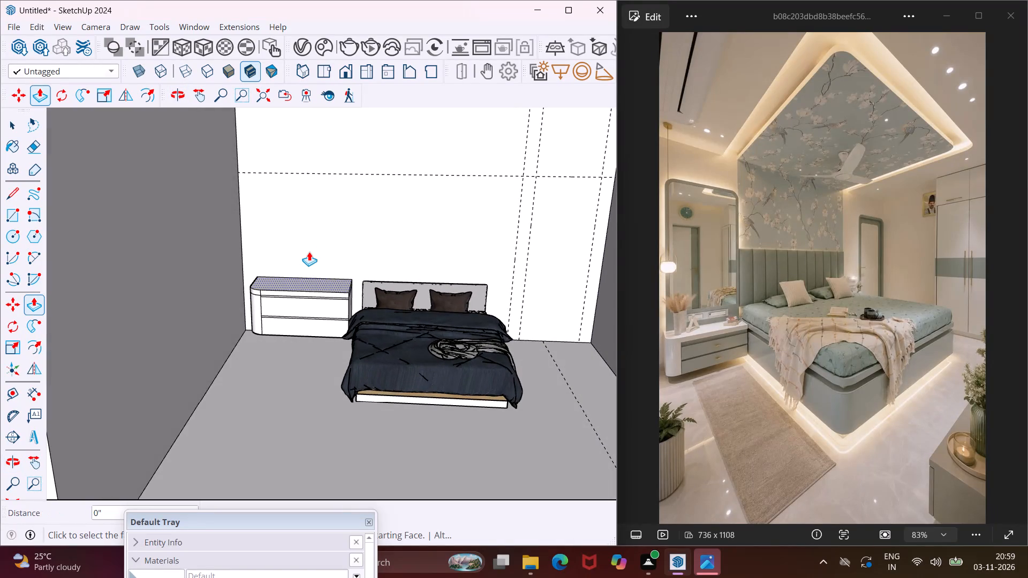
key("Escape")
key("space")
Draw a rectangle about 5' 9" tall on the back wall, rising from the cabinet top's rear corner as the mirror outline.
scroll(304, 219, "down", 4)
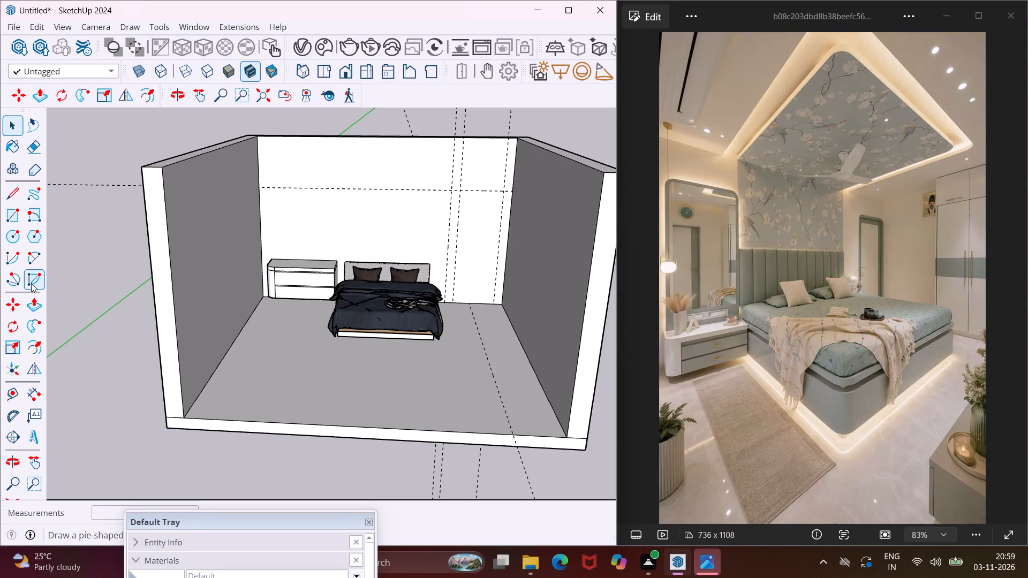
left_click(9, 220)
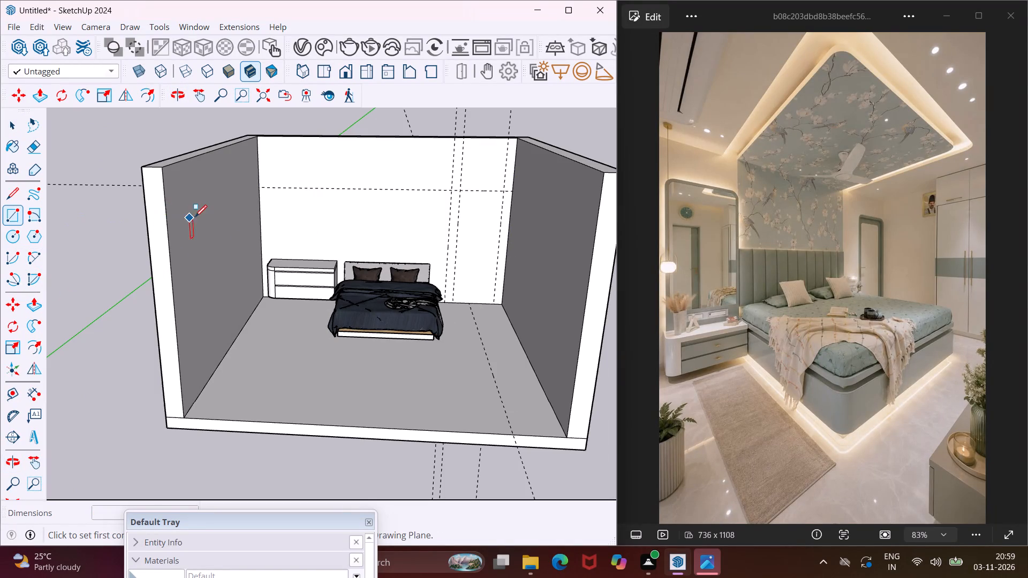
scroll(200, 214, "up", 7)
scroll(244, 225, "up", 3)
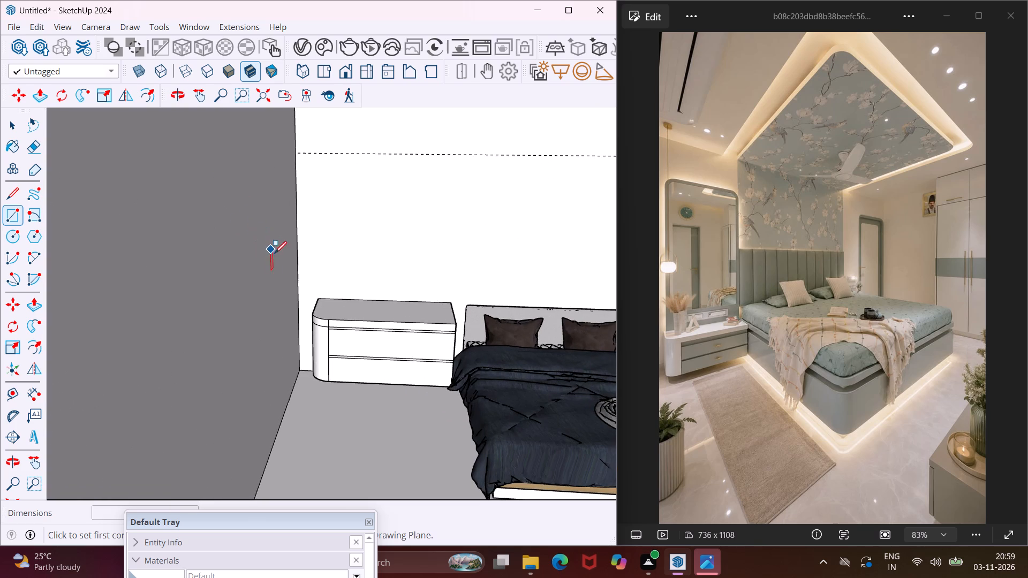
left_click(320, 297)
scroll(395, 228, "down", 4)
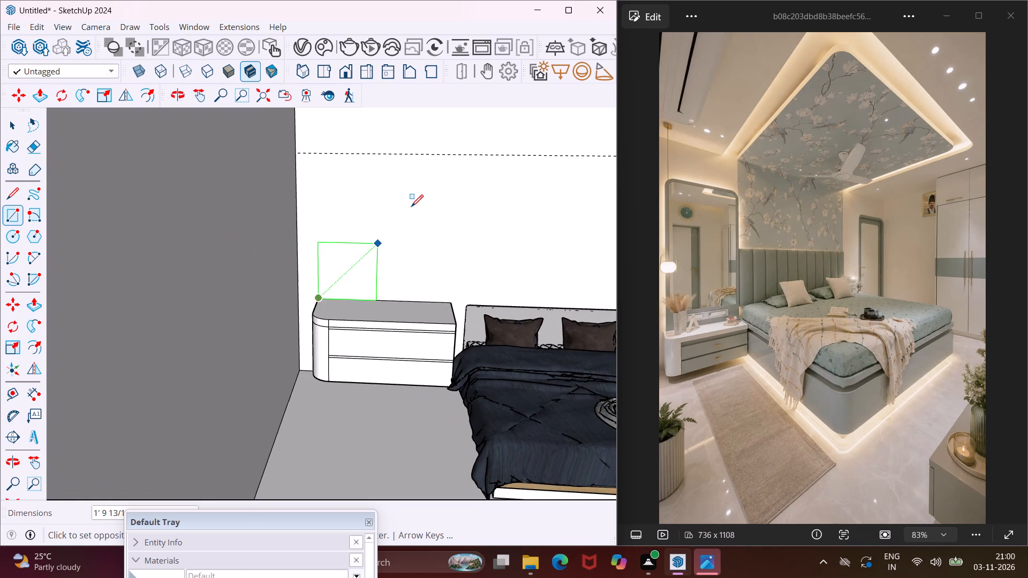
scroll(411, 207, "down", 2)
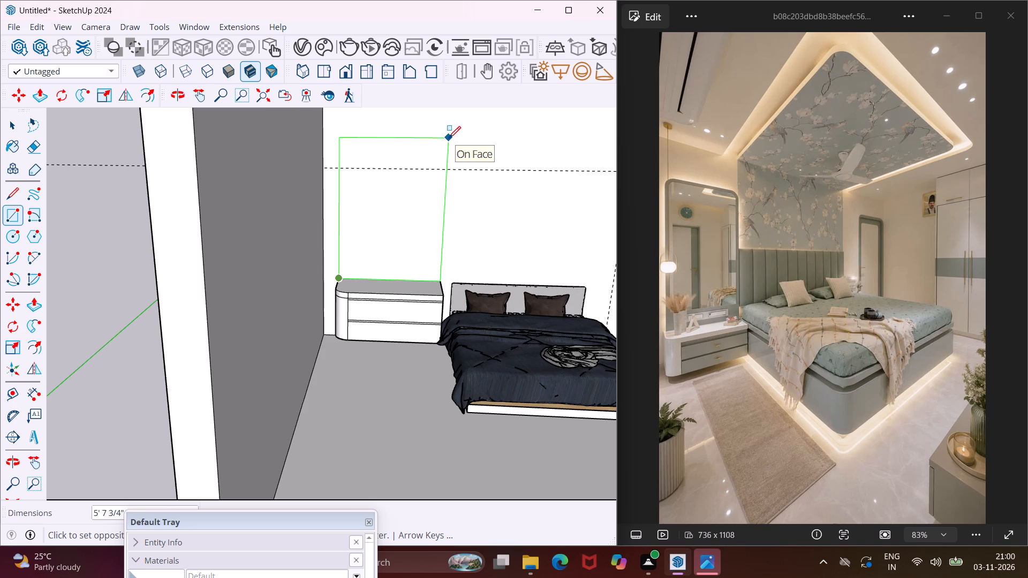
left_click(449, 136)
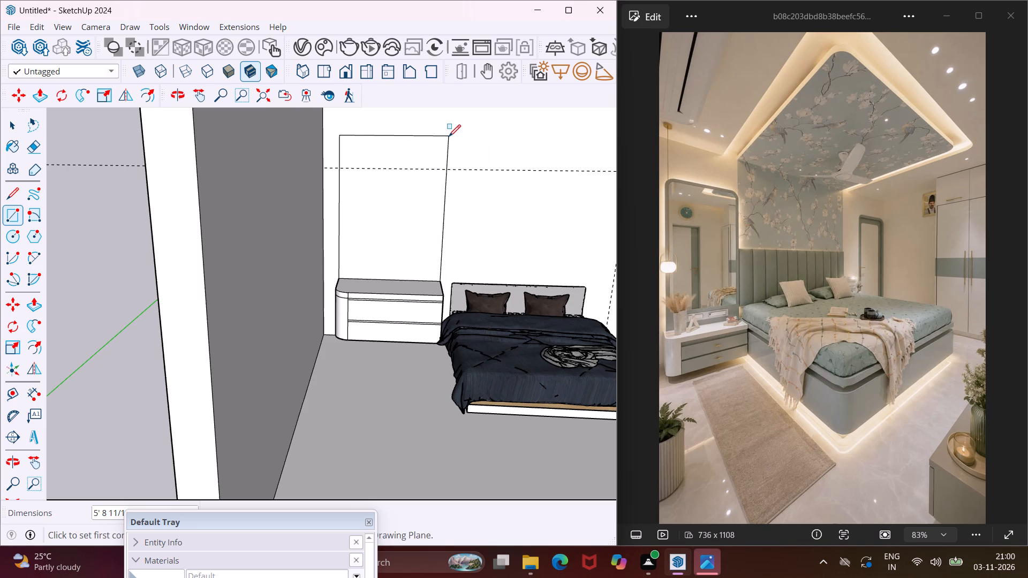
scroll(434, 177, "down", 4)
middle_click_drag(433, 183, 404, 172)
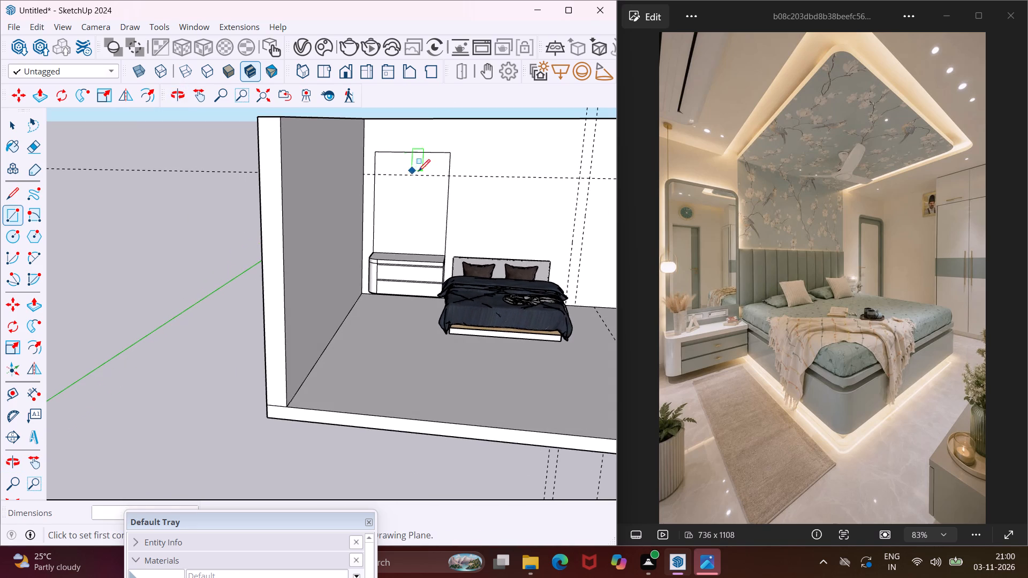
key("Escape")
key("space")
Draw tangent 2-point arcs across both upper corners of the mirror rectangle to round them.
scroll(443, 142, "up", 11)
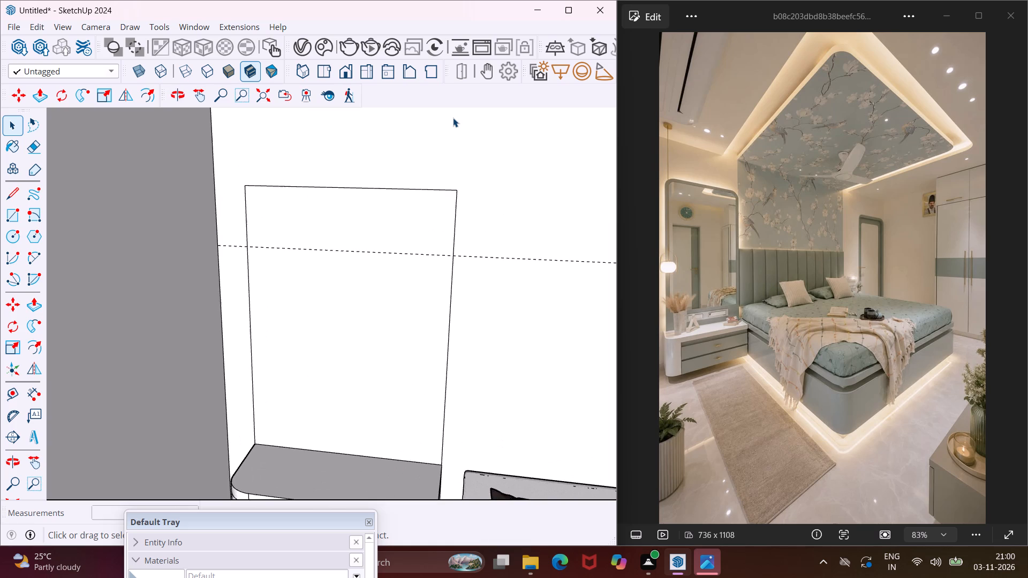
left_click(25, 263)
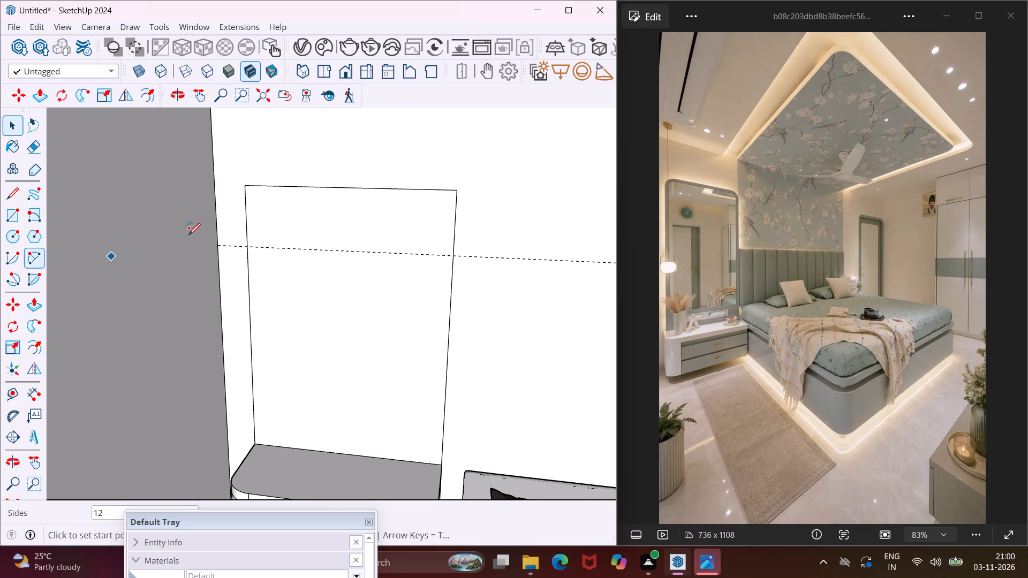
scroll(213, 229, "up", 5)
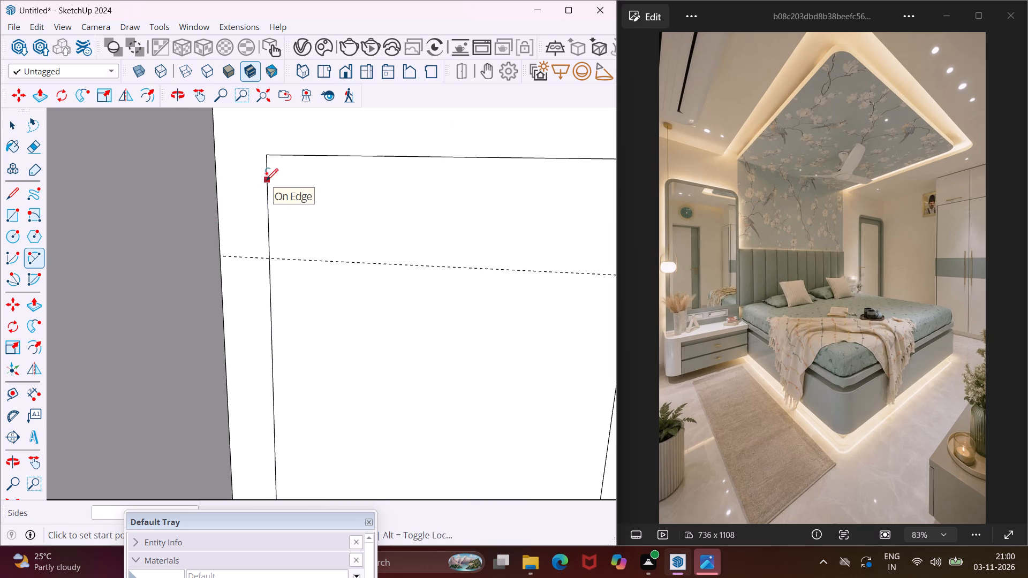
left_click(266, 180)
left_click(288, 158)
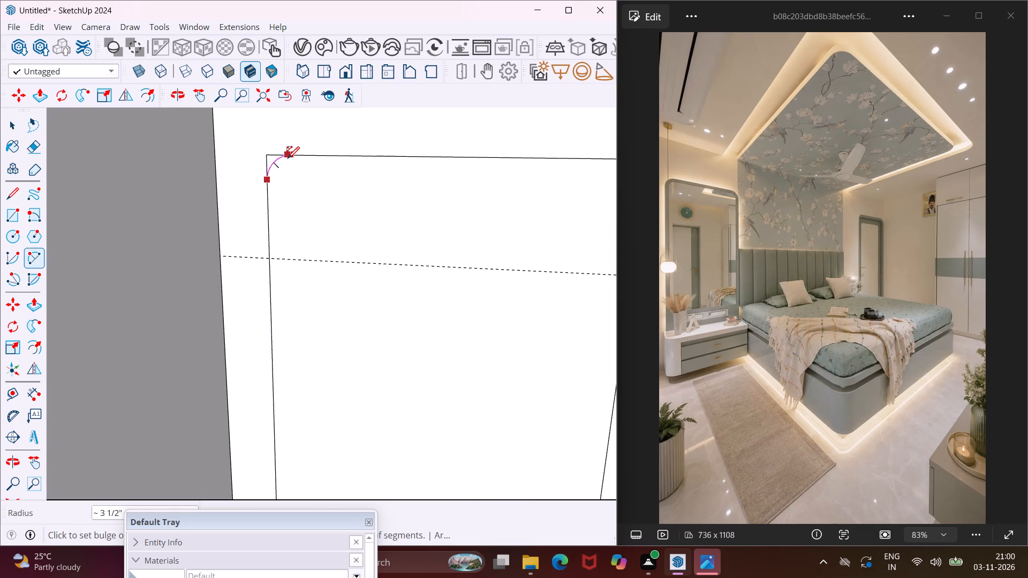
left_click(282, 157)
scroll(250, 170, "down", 2)
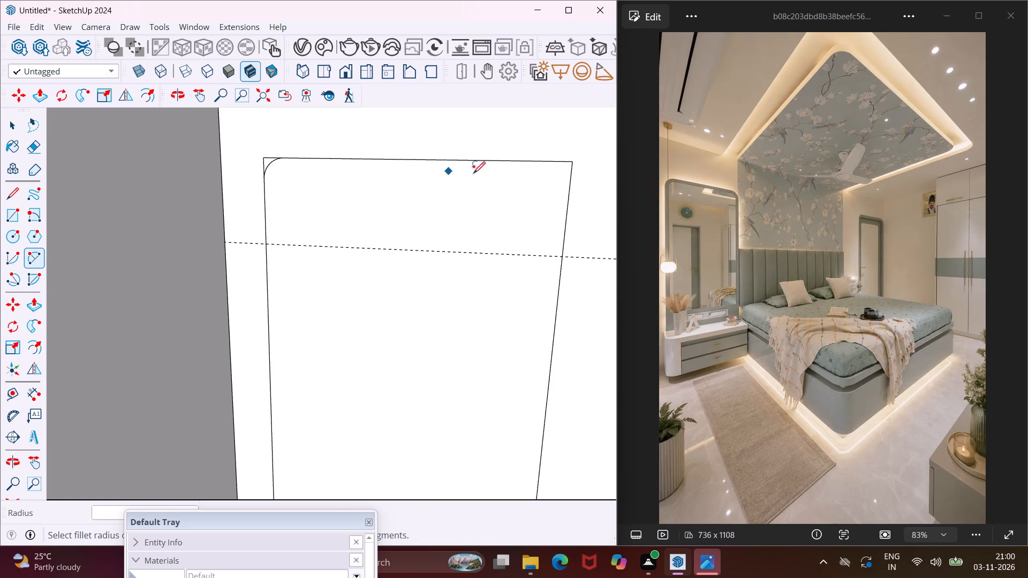
scroll(542, 180, "up", 4)
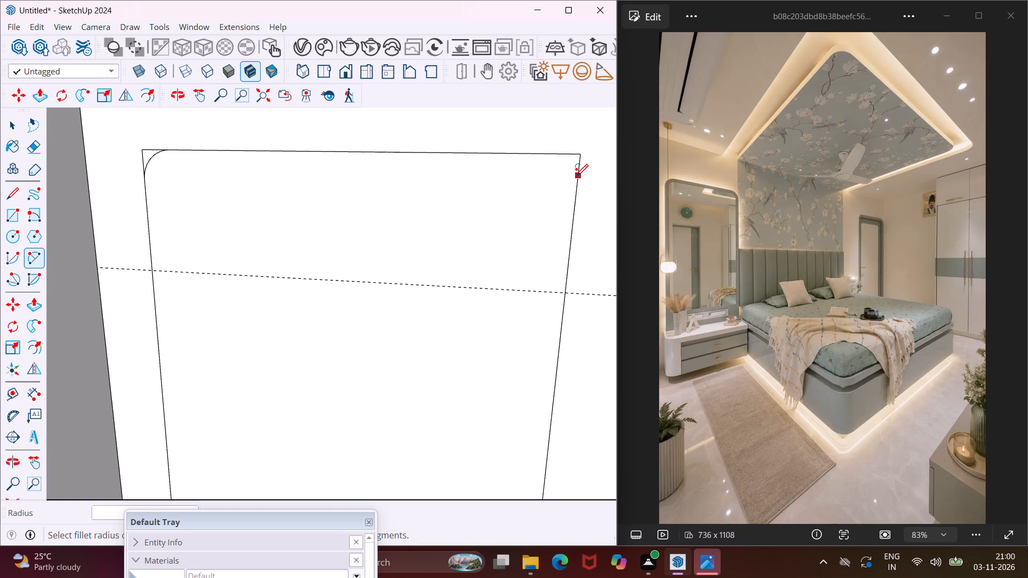
left_click(576, 176)
left_click(559, 157)
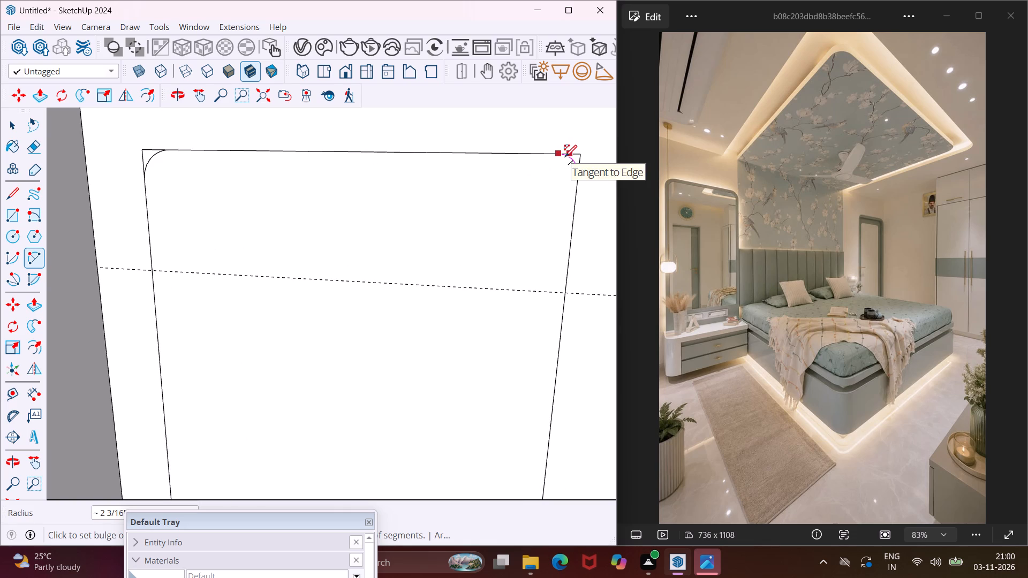
left_click(565, 157)
key("Escape")
key("space")
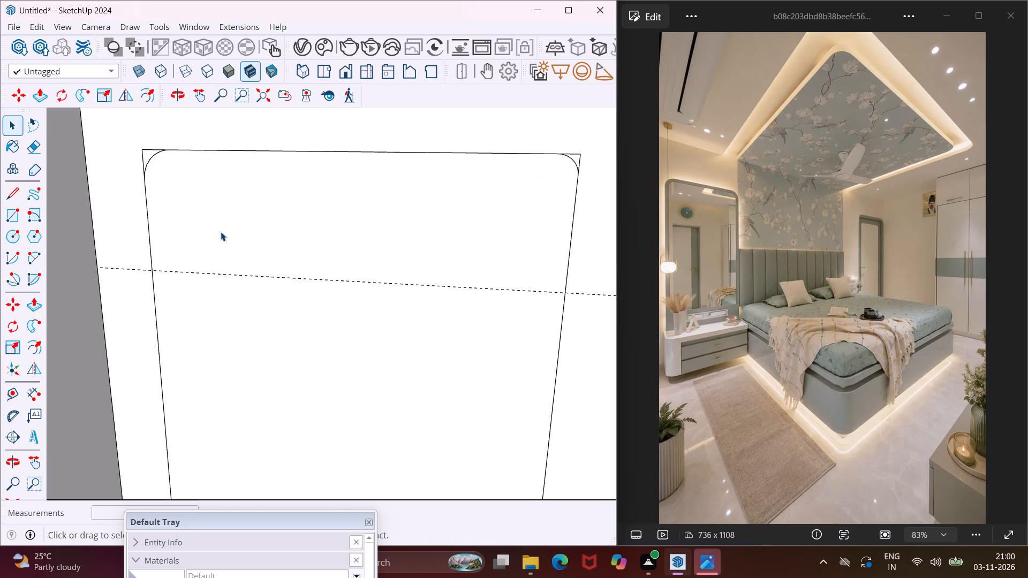
Erase the leftover square corner edges outside the two arcs of the mirror outline.
key("e")
left_click_drag(138, 167, 137, 166)
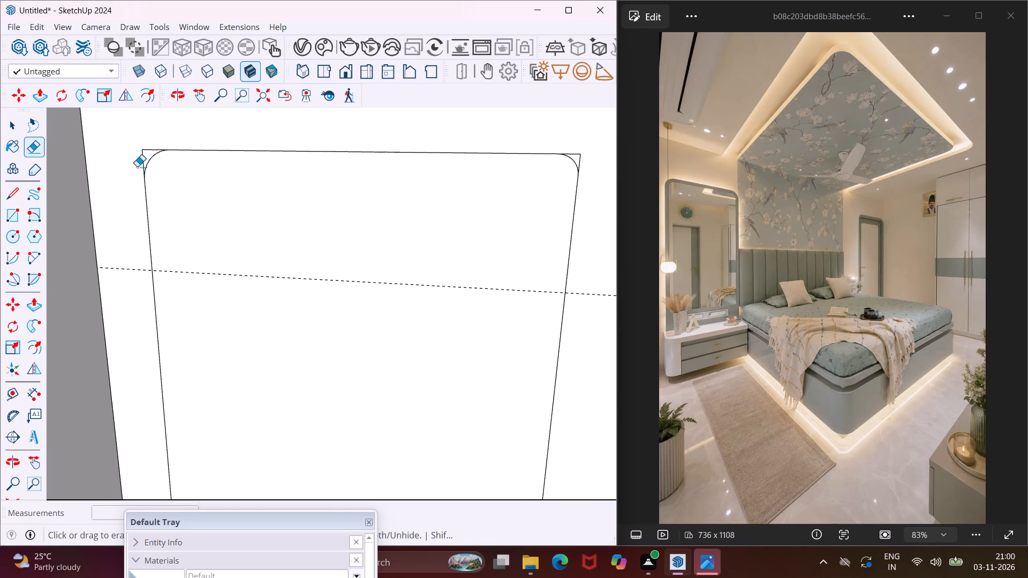
left_click_drag(137, 166, 152, 148)
left_click_drag(586, 159, 586, 160)
left_click_drag(586, 160, 576, 151)
key("Escape")
key("space")
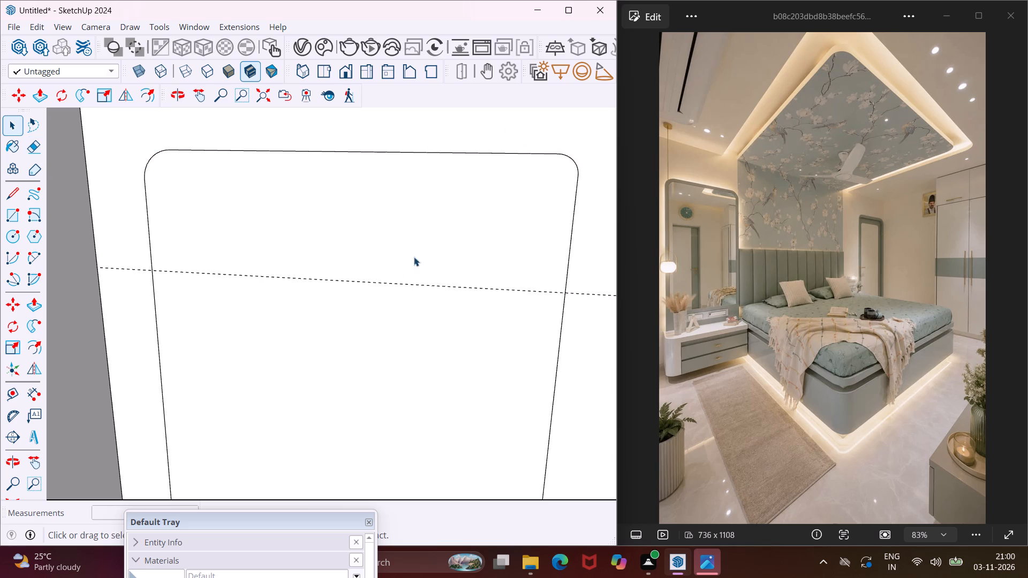
Push/Pull the rounded mirror face about 1 11/16" out from the back wall.
scroll(300, 267, "down", 5)
scroll(365, 247, "down", 5)
middle_click_drag(374, 255, 324, 290)
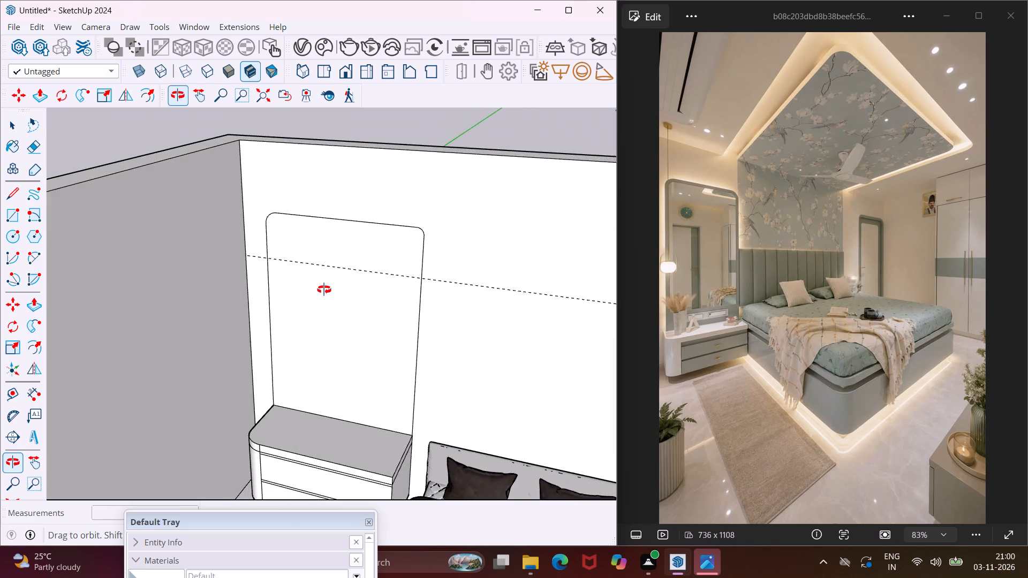
middle_click_drag(324, 290, 323, 290)
scroll(405, 240, "up", 8)
left_click(405, 249)
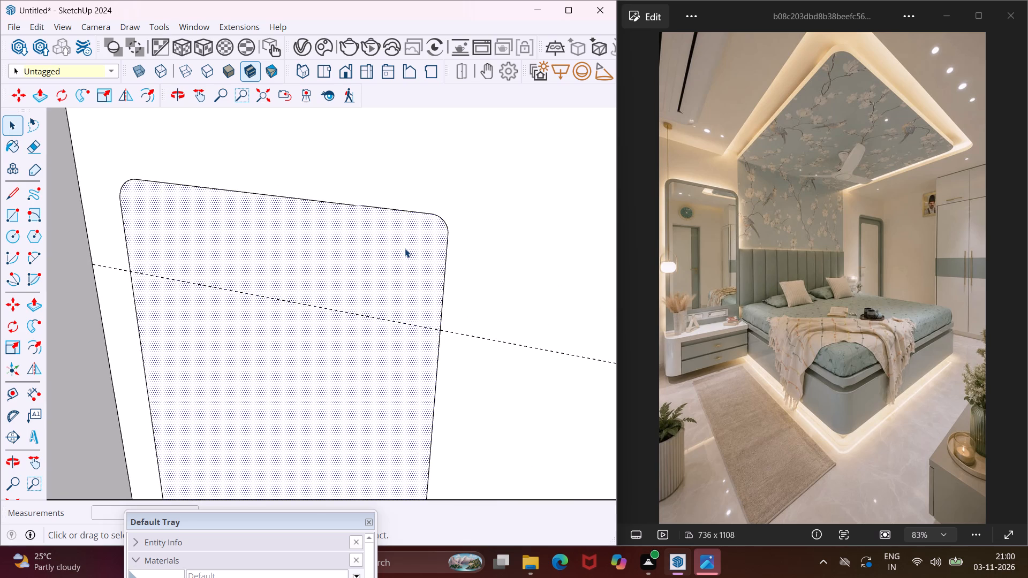
key("p")
left_click(405, 248)
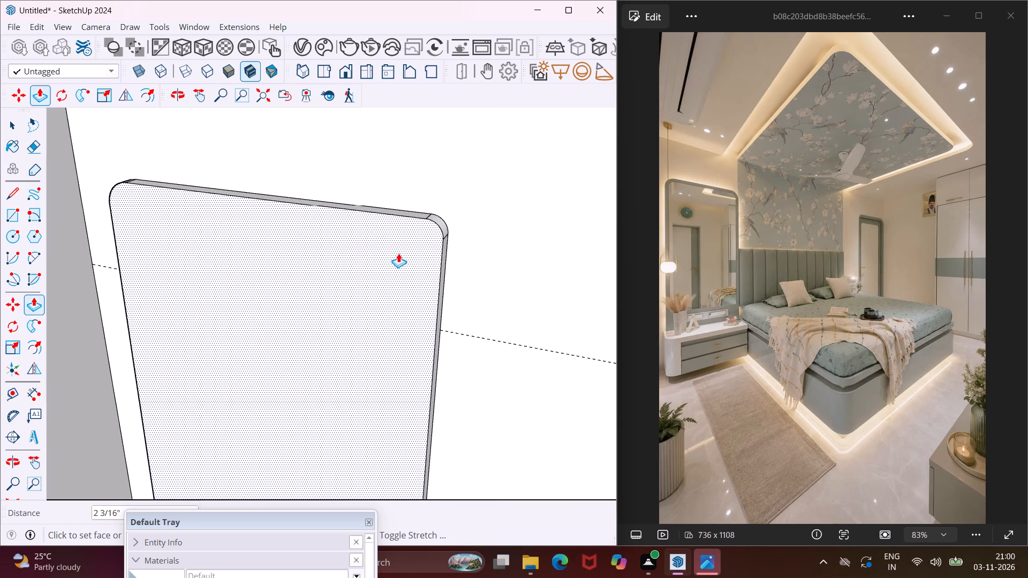
left_click(399, 251)
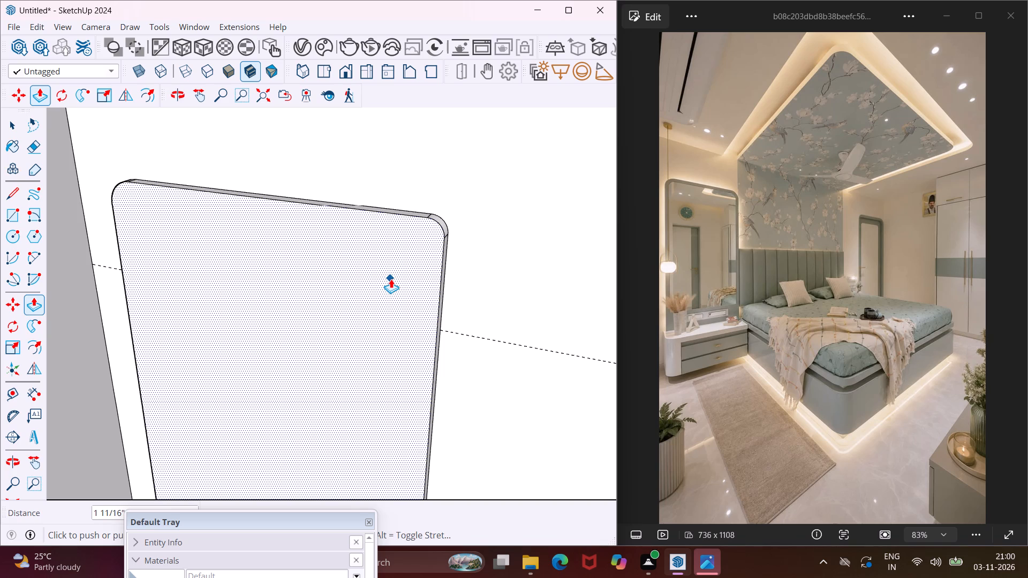
middle_click_drag(391, 279, 464, 232)
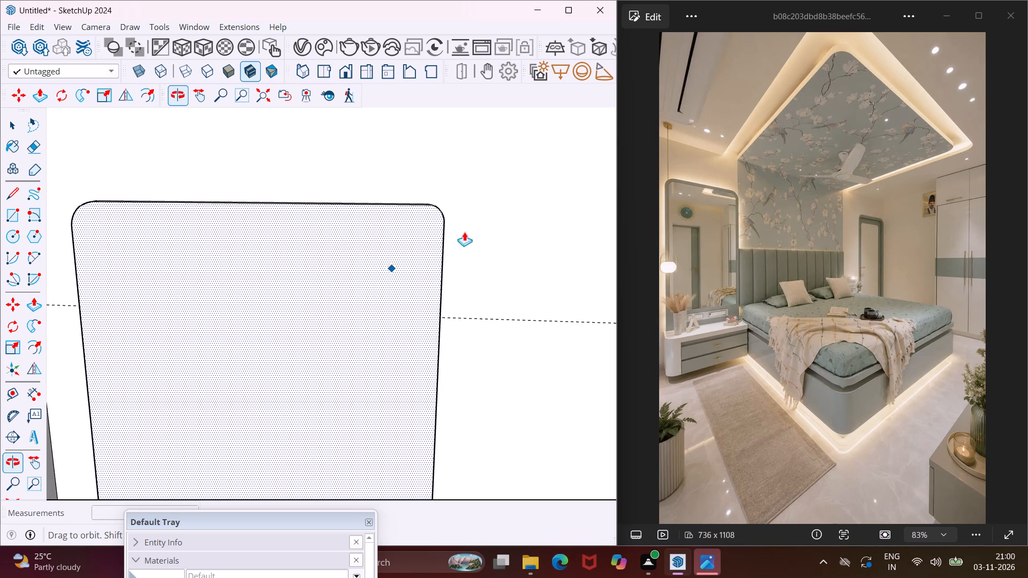
key("Escape")
key("space")
Offset the mirror's front face outline inward about 1 11/16" to form the frame border.
left_click(421, 256)
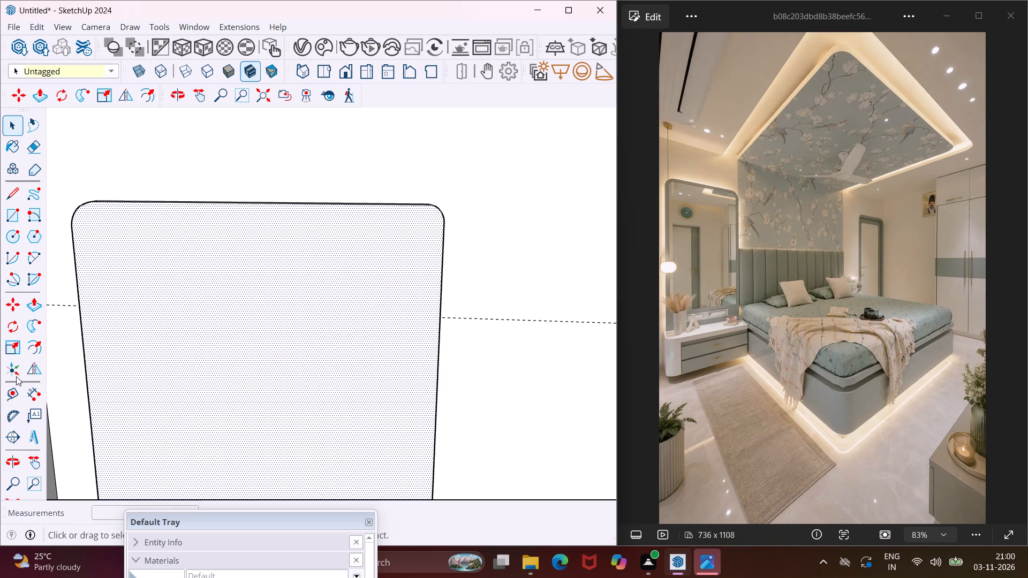
left_click(29, 355)
left_click(100, 369)
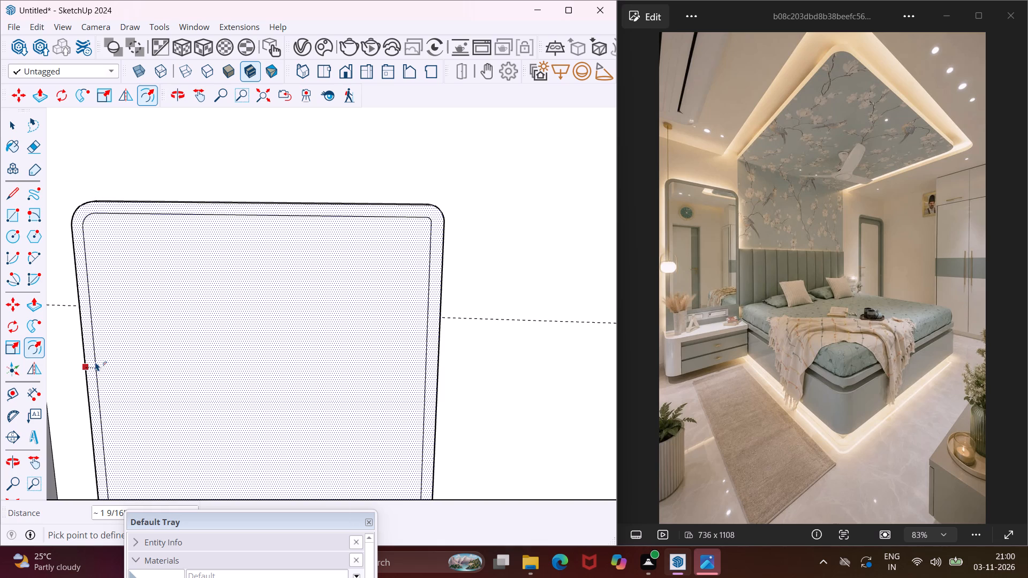
left_click(96, 361)
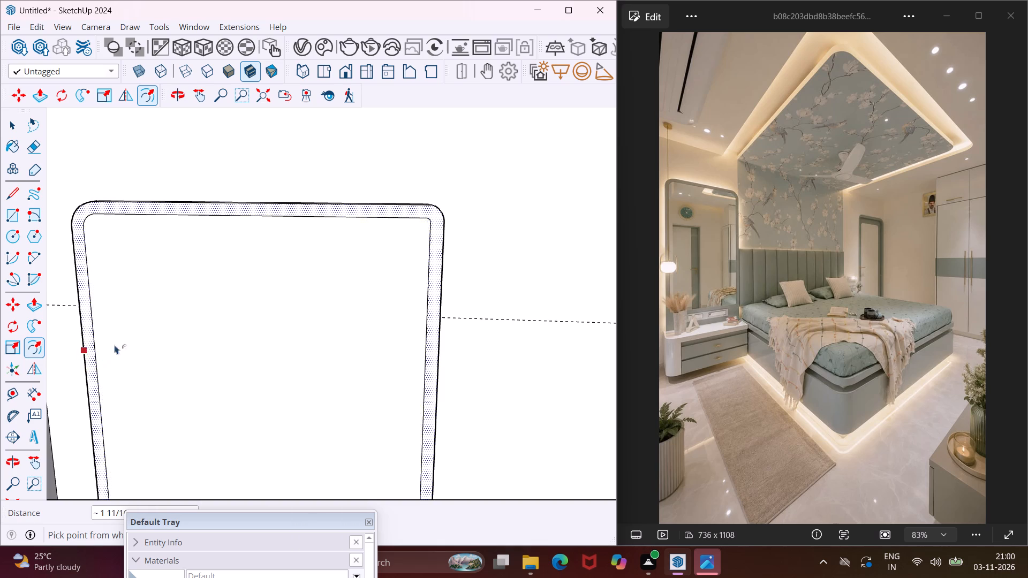
key("Escape")
key("space")
Push/Pull the inner mirror face 3/4" back into the frame to recess the glass.
scroll(116, 339, "down", 12)
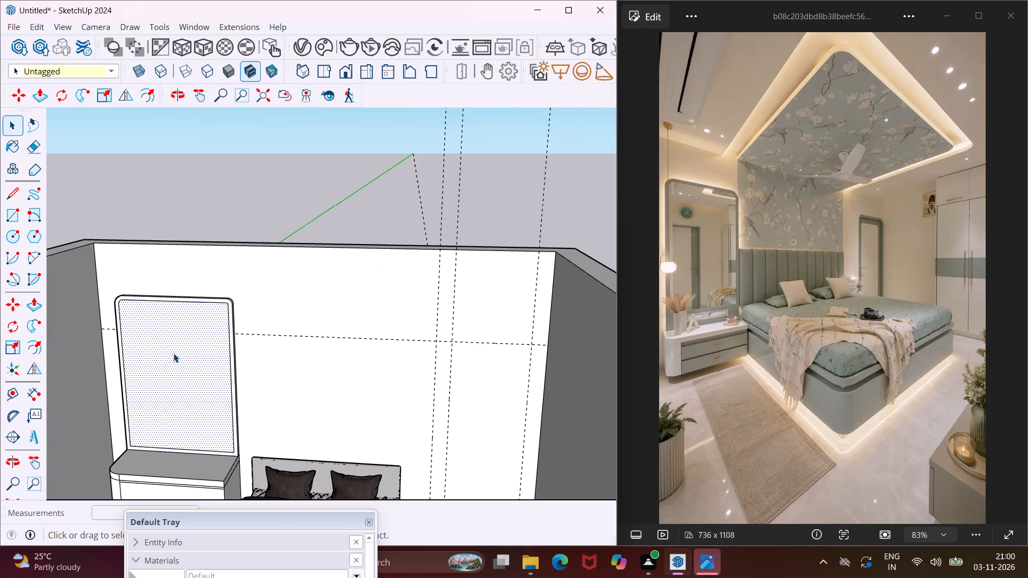
middle_click_drag(173, 354, 163, 375)
scroll(187, 333, "up", 8)
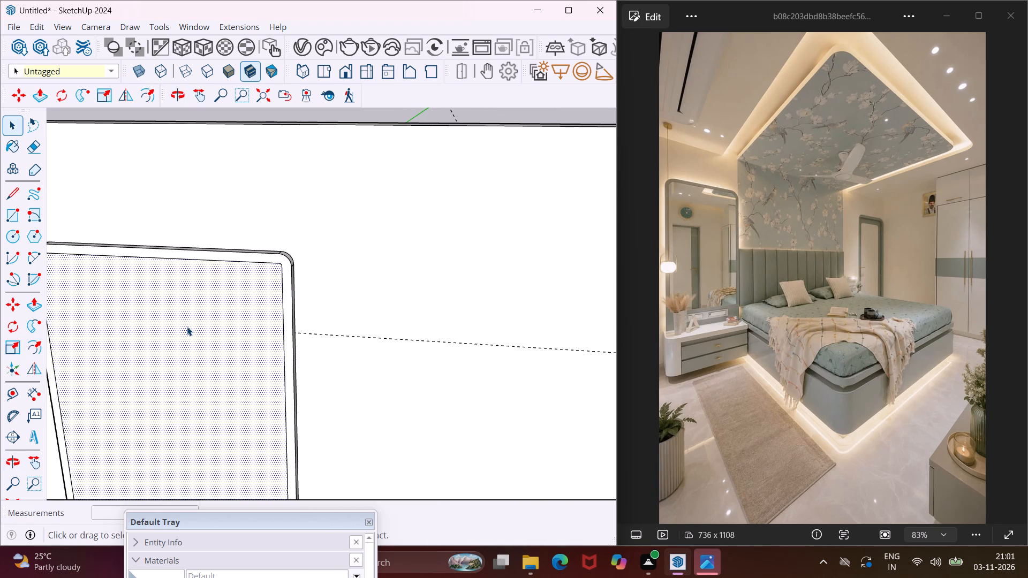
left_click(187, 326)
key("p")
left_click(187, 326)
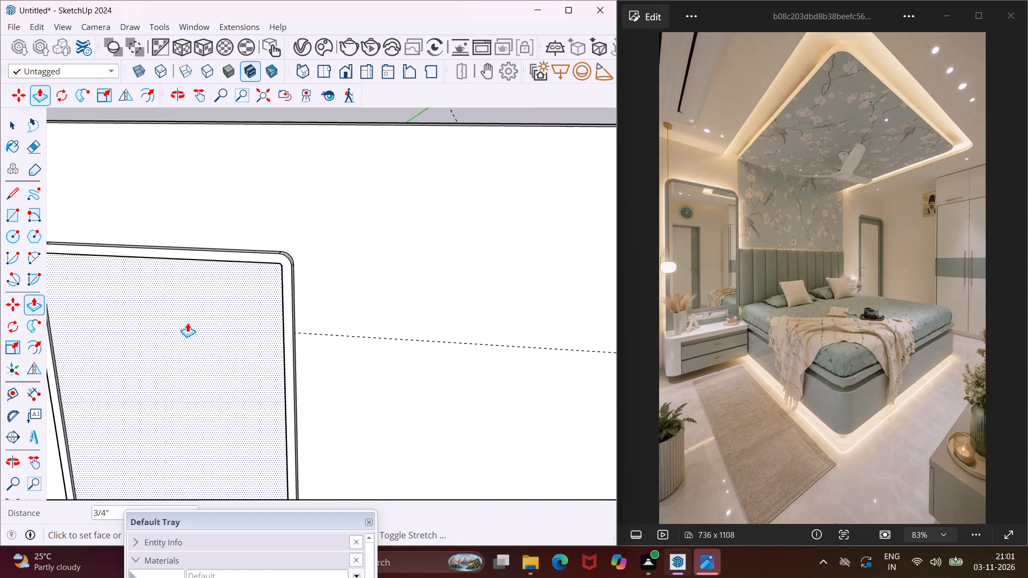
left_click(187, 323)
key("Escape")
key("space")
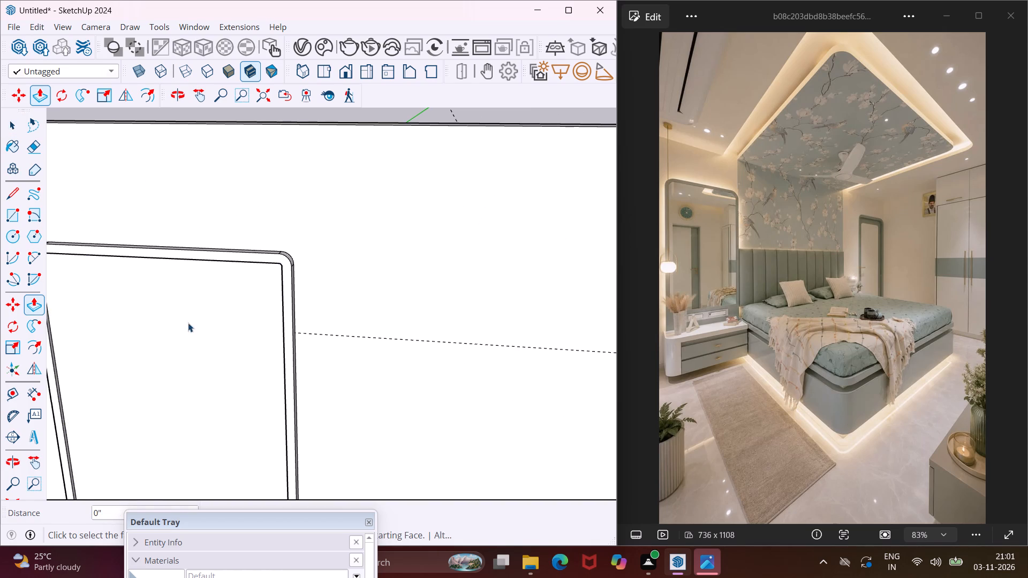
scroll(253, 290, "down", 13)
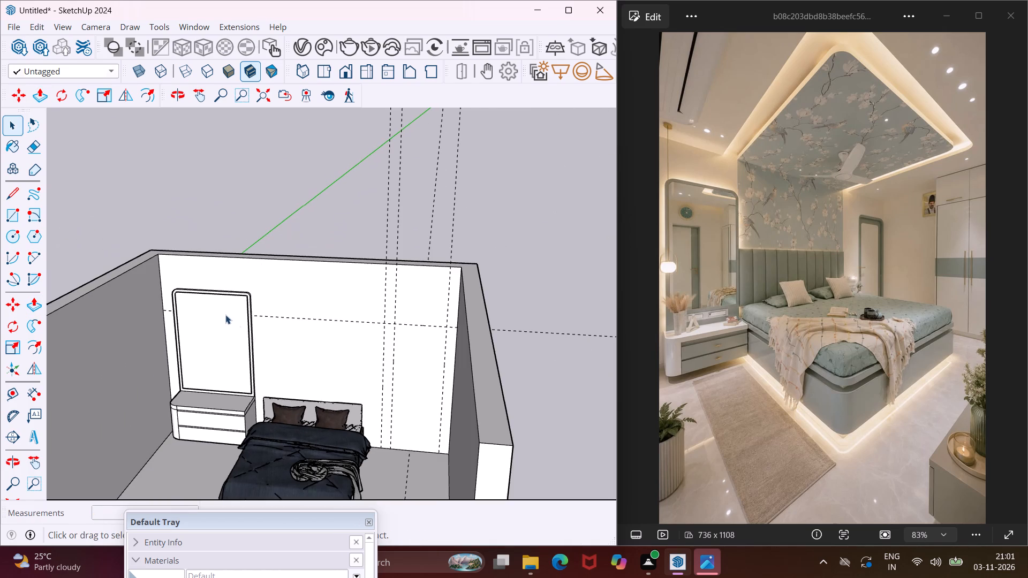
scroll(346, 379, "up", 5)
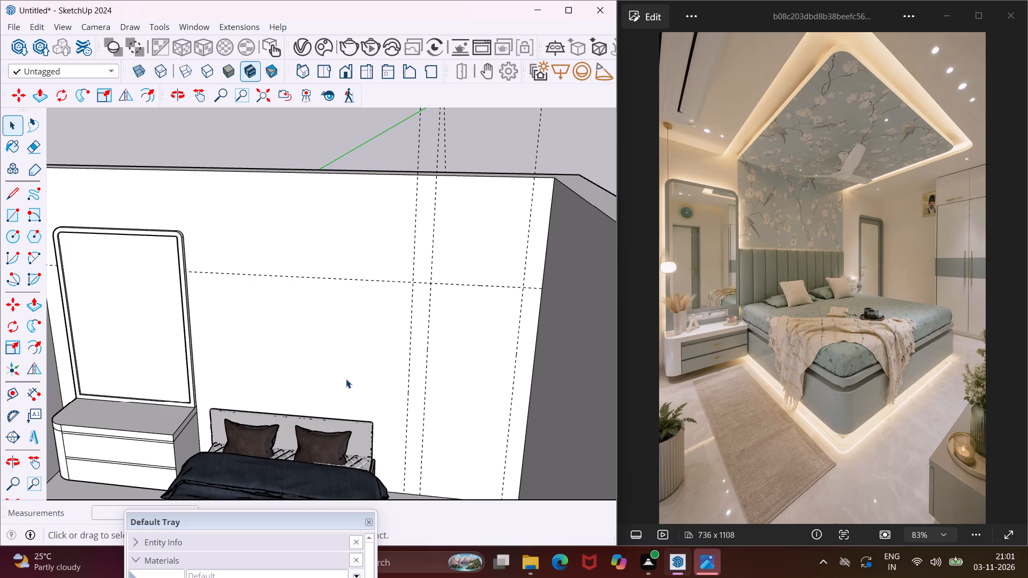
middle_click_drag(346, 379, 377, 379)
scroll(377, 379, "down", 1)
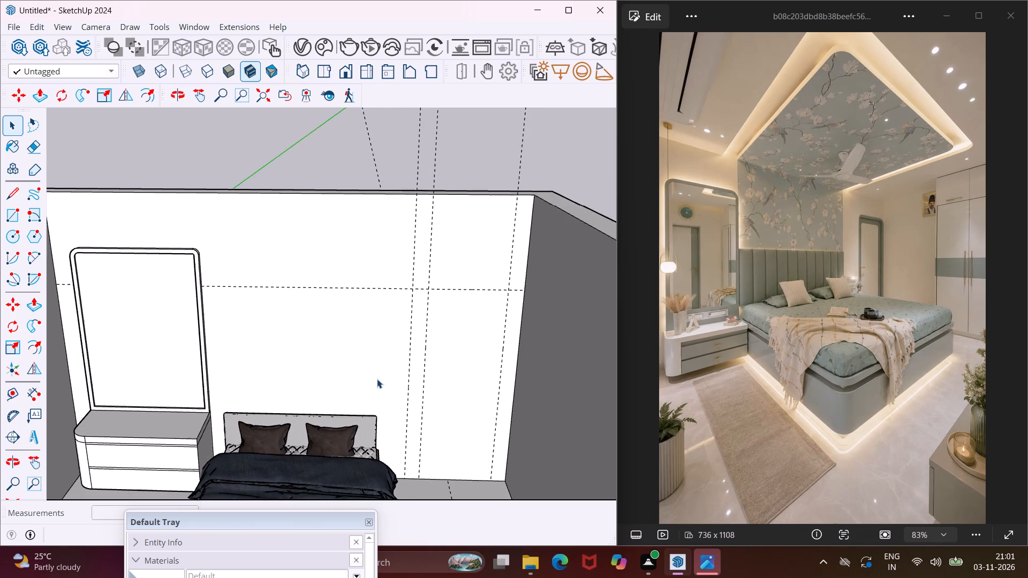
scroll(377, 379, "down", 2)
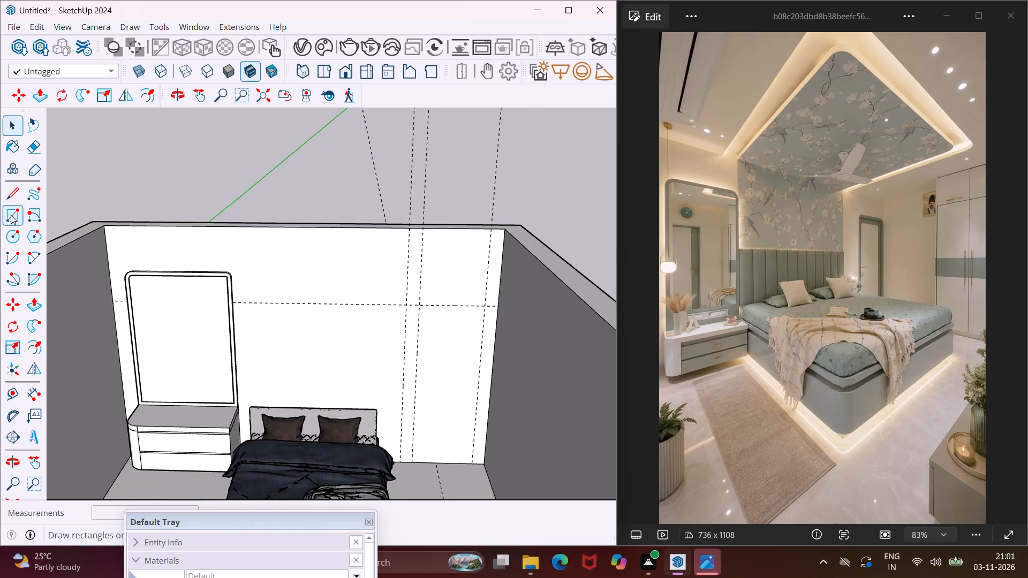
Place vertical guides on the back wall at both headboard sides, about 5' 2 7/16" from the left wall edge and about 5' 3" further.
left_click(17, 400)
left_click(118, 343)
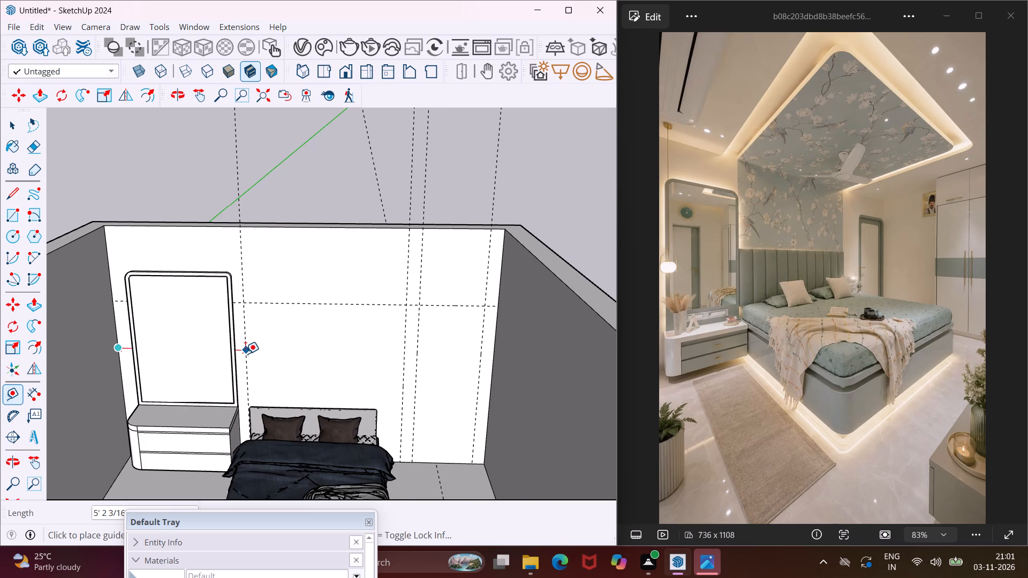
scroll(244, 354, "up", 4)
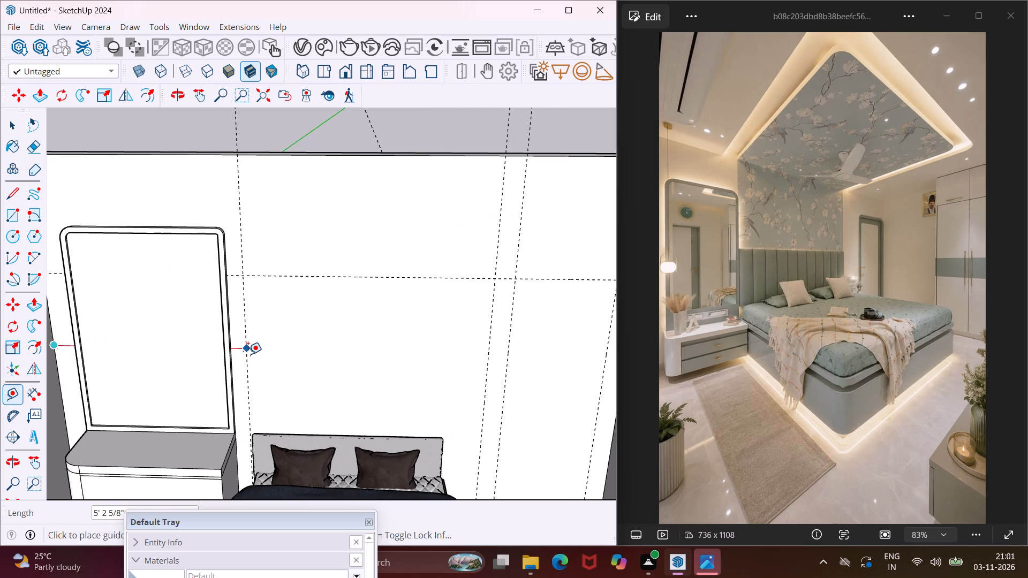
left_click(247, 355)
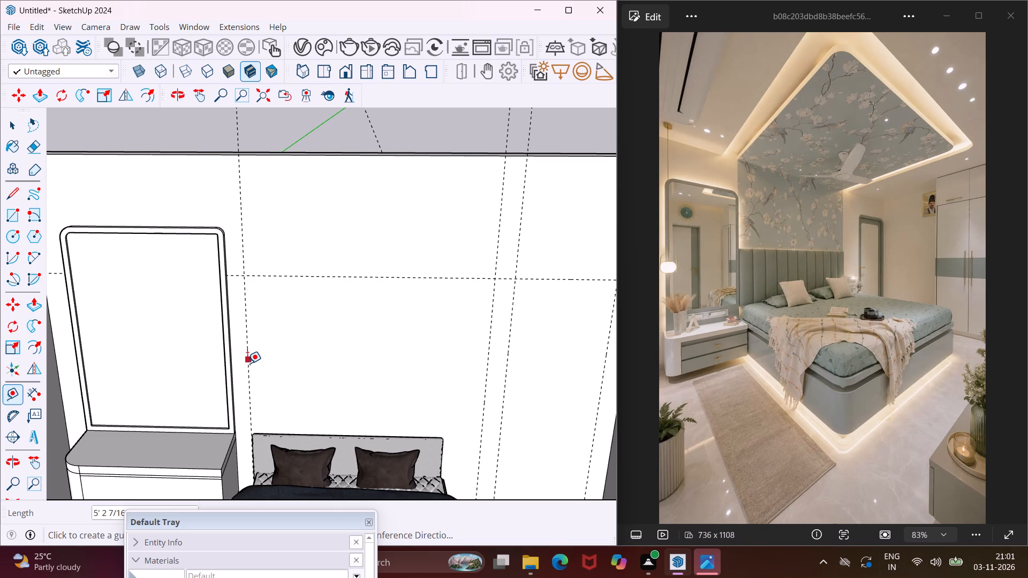
left_click(247, 363)
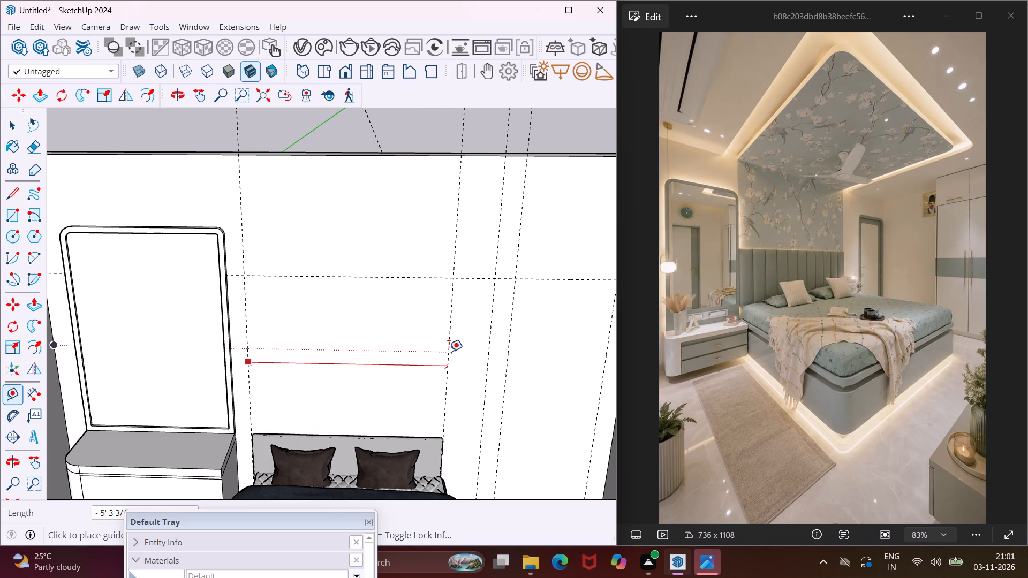
left_click(449, 351)
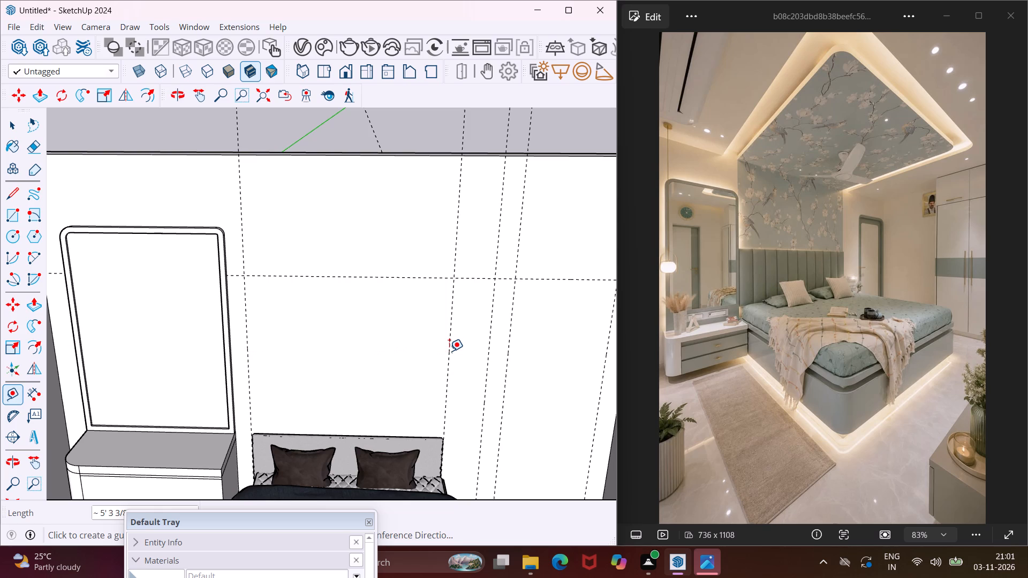
key("Escape")
key("space")
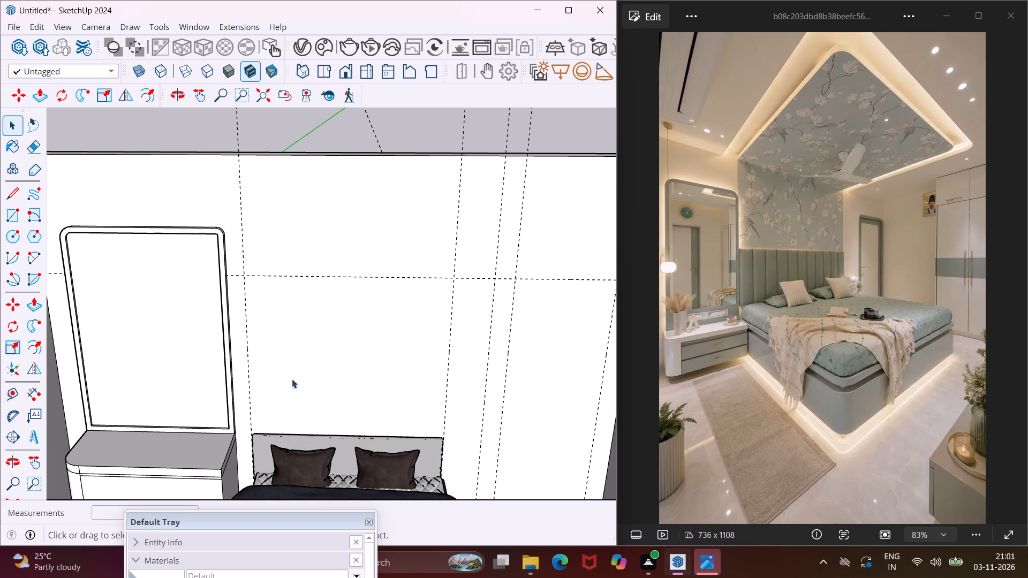
Draw a rectangle on the back wall between the two headboard guides, from the headboard's top up to the wall's top edge.
left_click(7, 222)
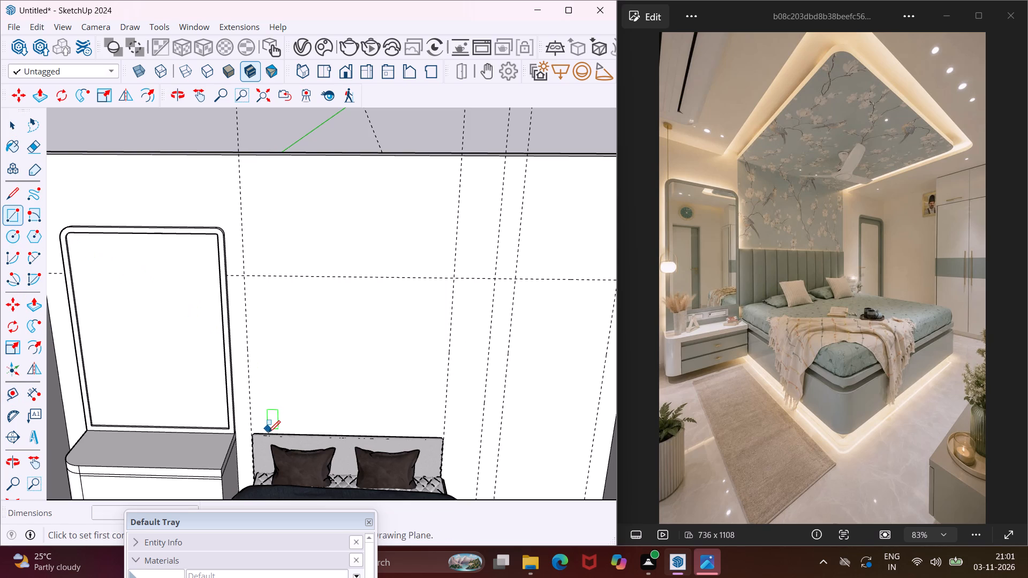
scroll(257, 424, "up", 4)
middle_click_drag(257, 424, 263, 471)
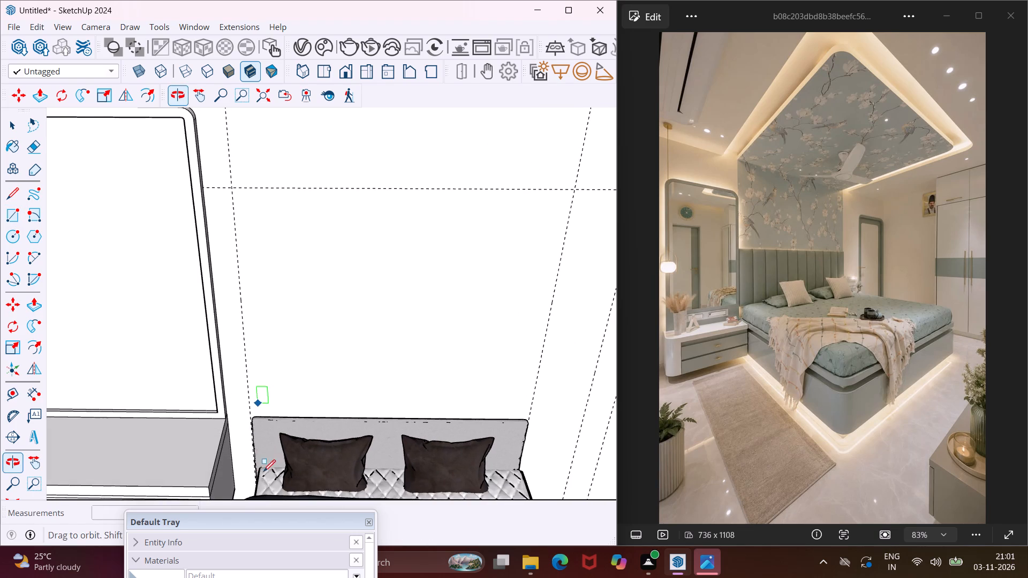
scroll(251, 423, "up", 7)
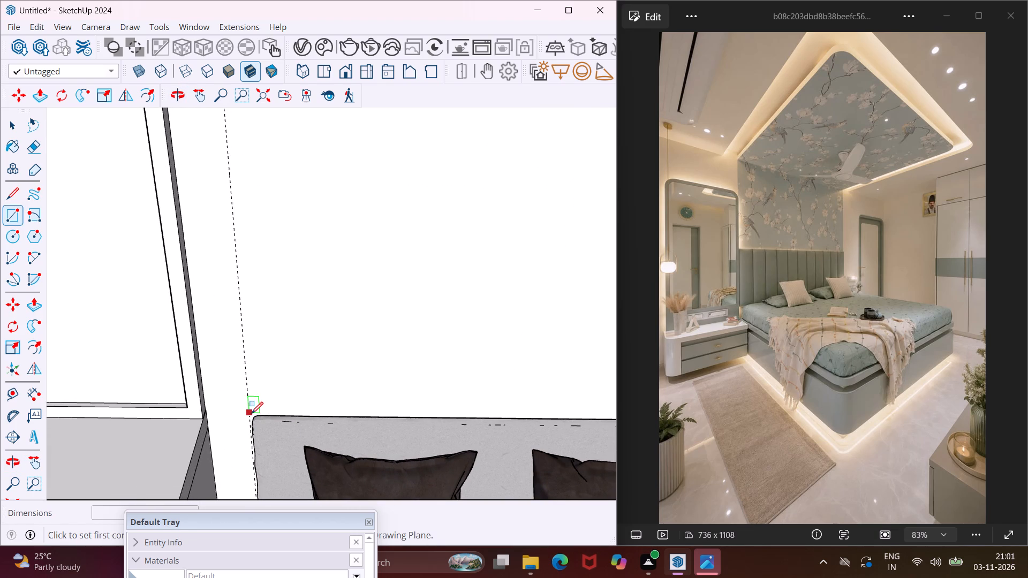
left_click(251, 414)
scroll(338, 351, "down", 9)
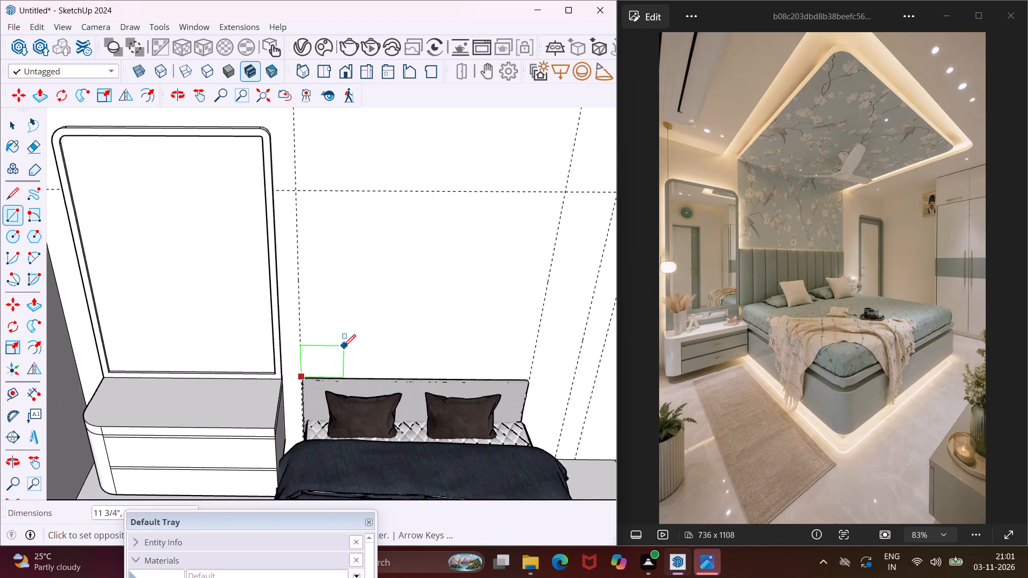
scroll(344, 346, "down", 5)
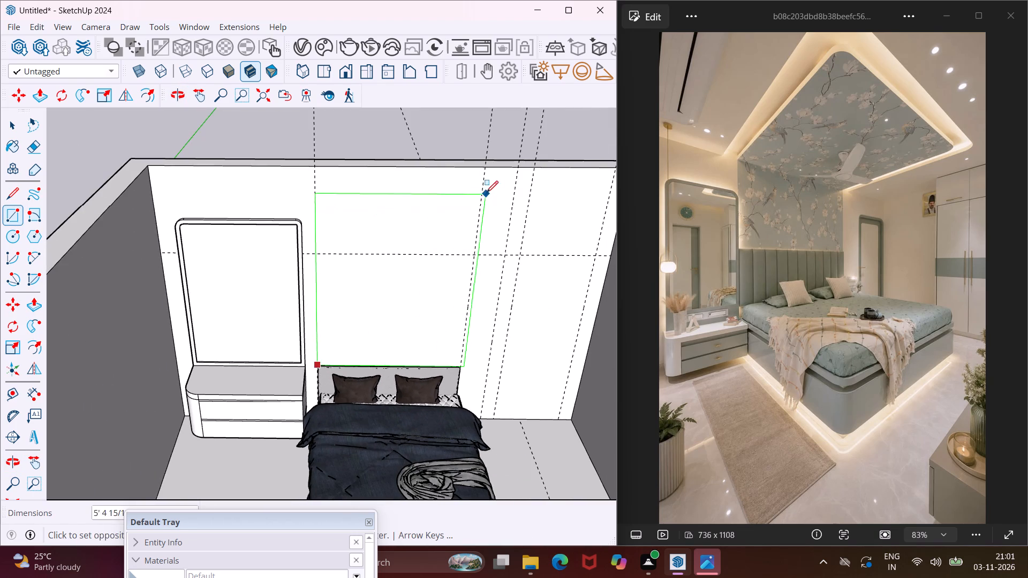
left_click(483, 169)
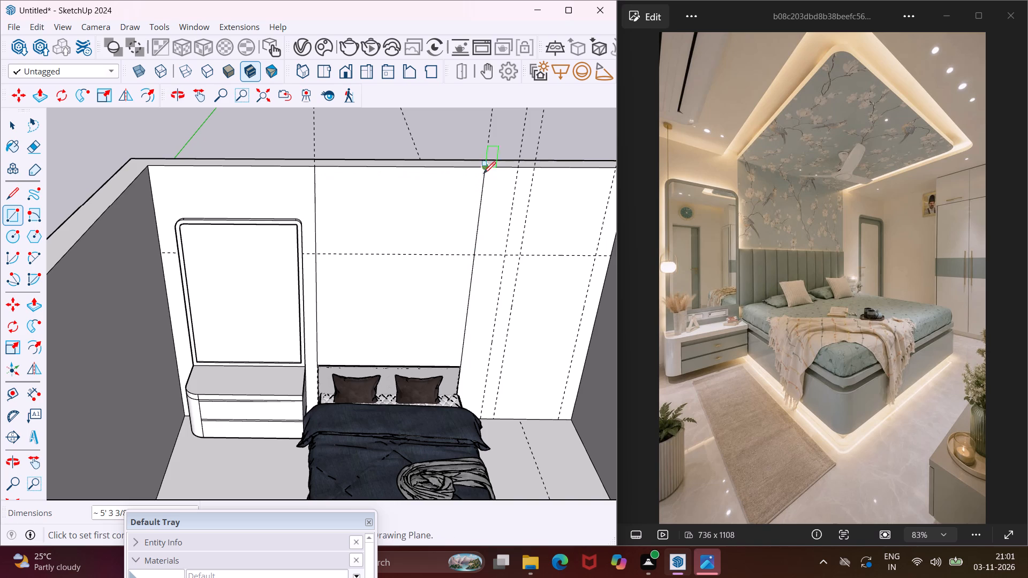
key("Escape")
key("space")
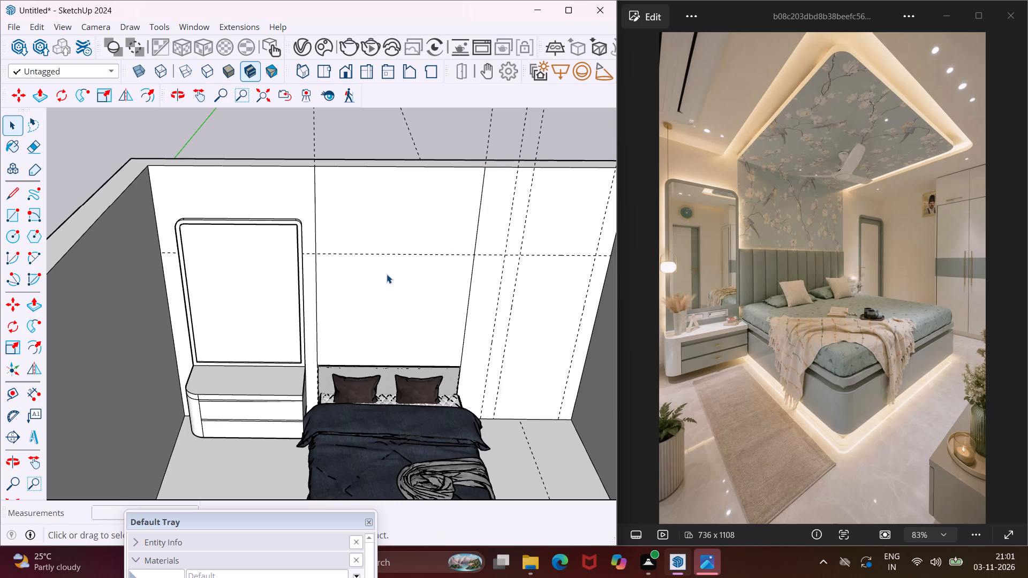
Push/Pull the rectangular panel face above the headboard 2" out from the back wall.
scroll(362, 278, "down", 4)
scroll(356, 237, "up", 9)
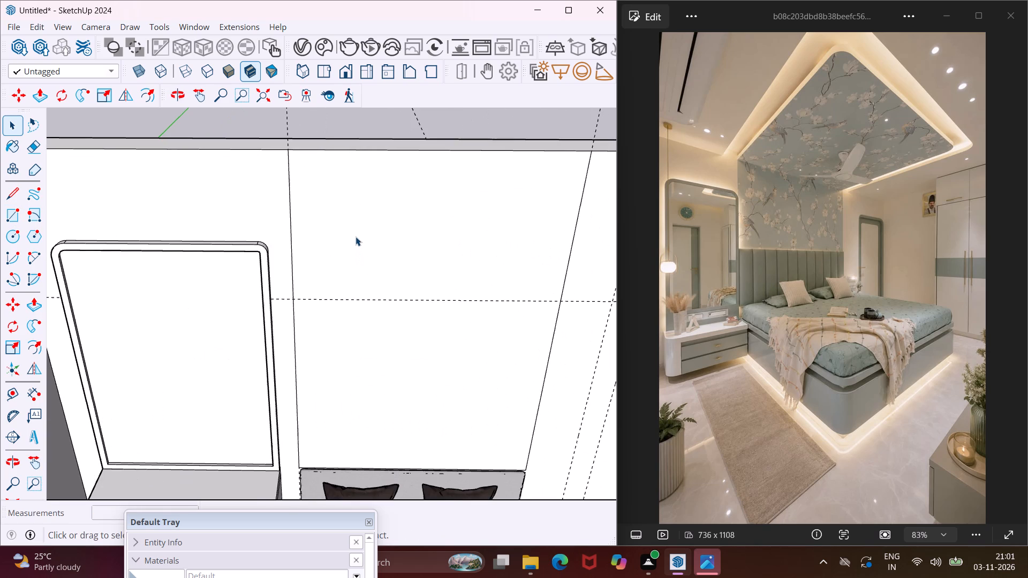
left_click(356, 237)
key("p")
left_click(356, 237)
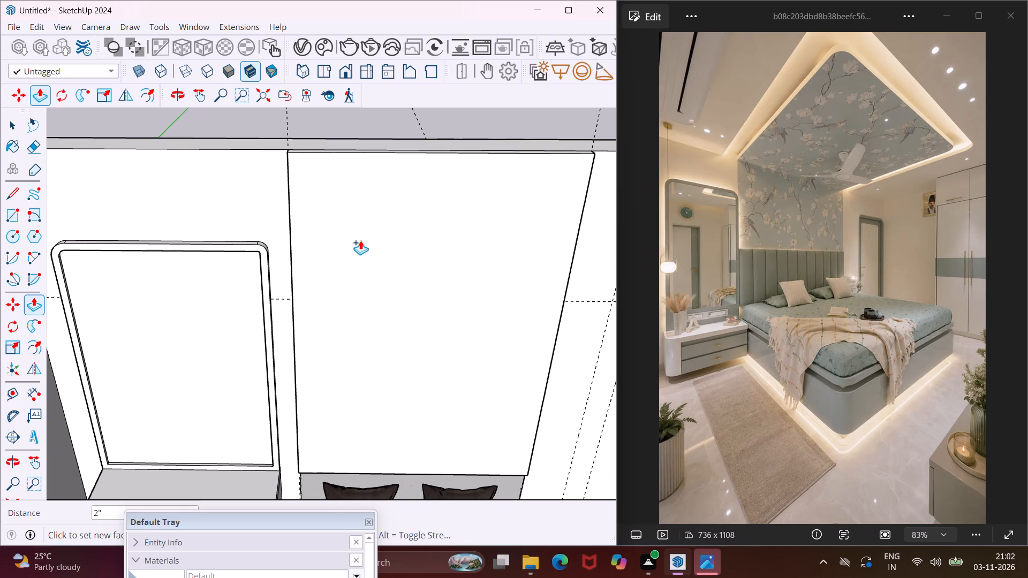
left_click(360, 240)
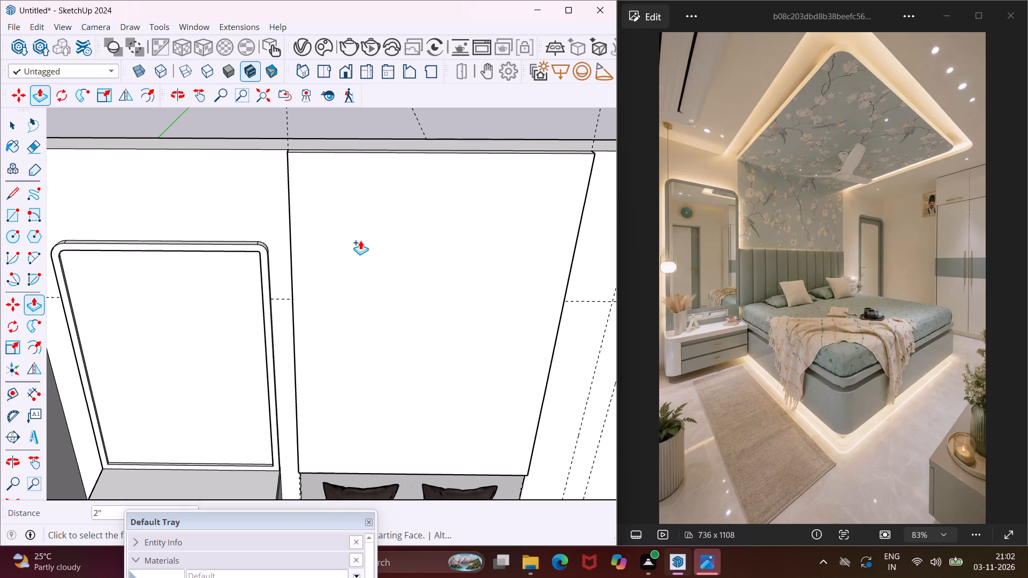
key("Escape")
key("space")
Draw a 2' 6" by 7' doorway rectangle on the back wall between the guides beside the bed, starting at floor level.
scroll(226, 273, "down", 9)
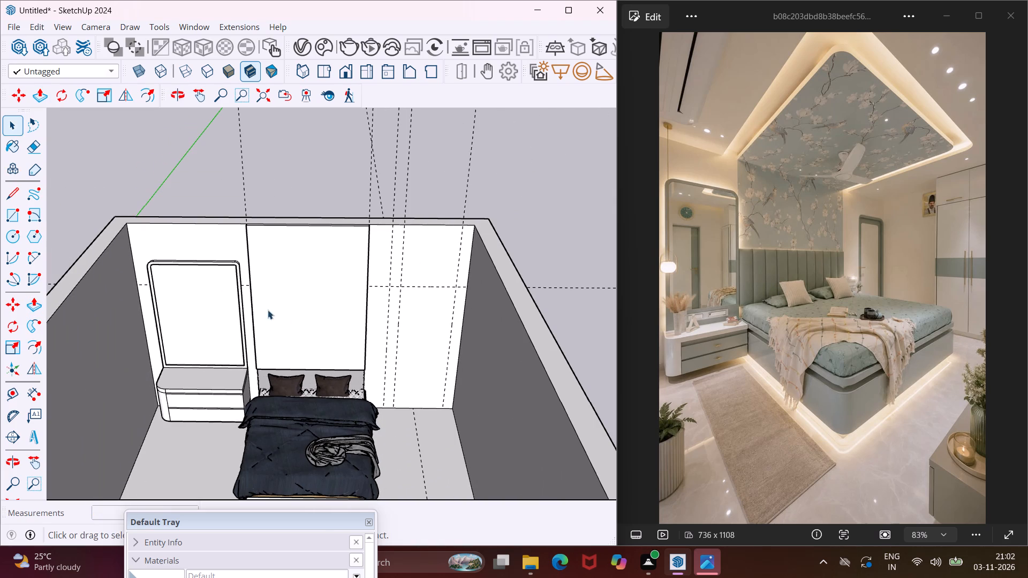
left_click(7, 214)
scroll(338, 394, "up", 7)
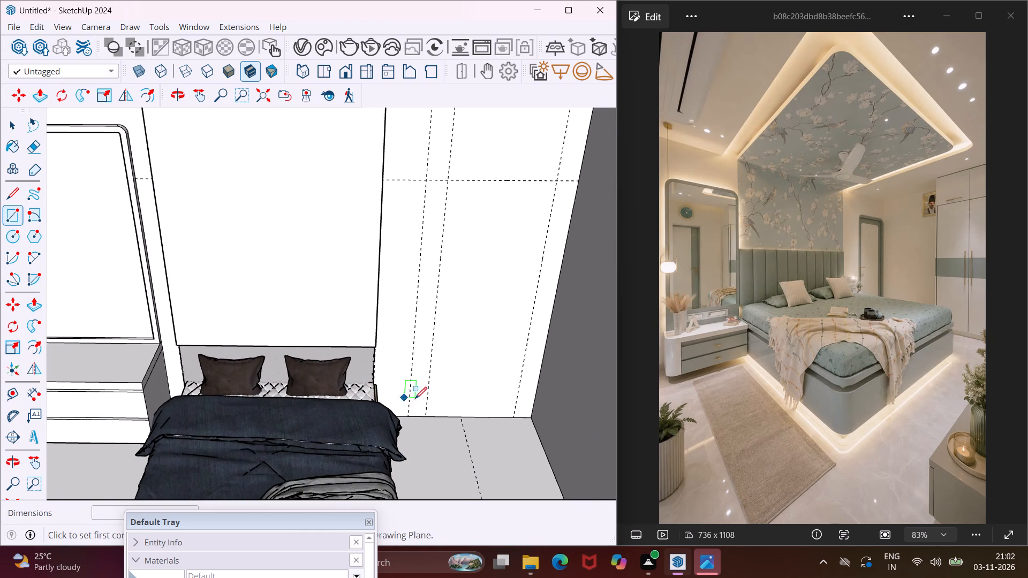
left_click(426, 415)
scroll(458, 351, "down", 1)
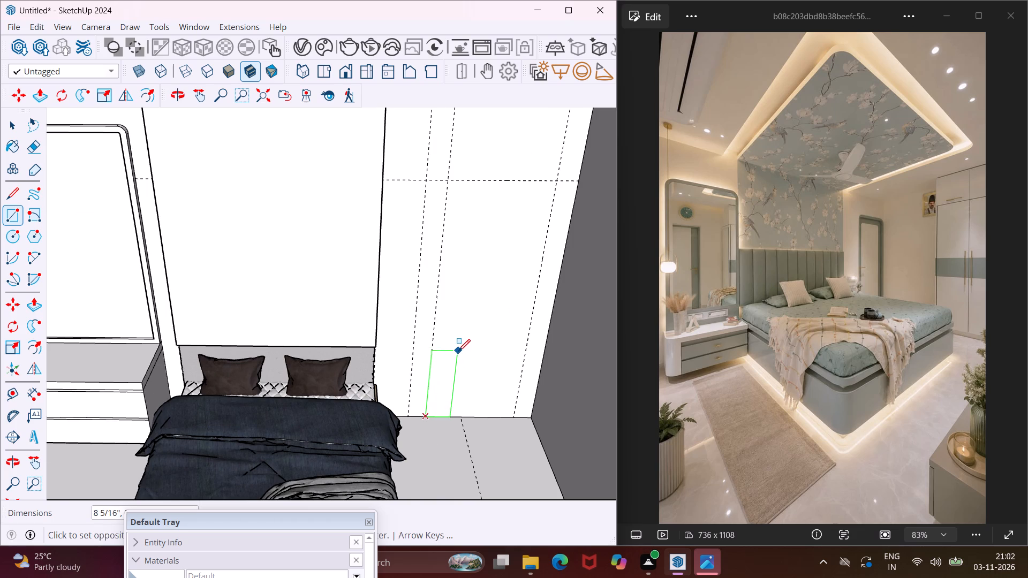
scroll(458, 351, "down", 5)
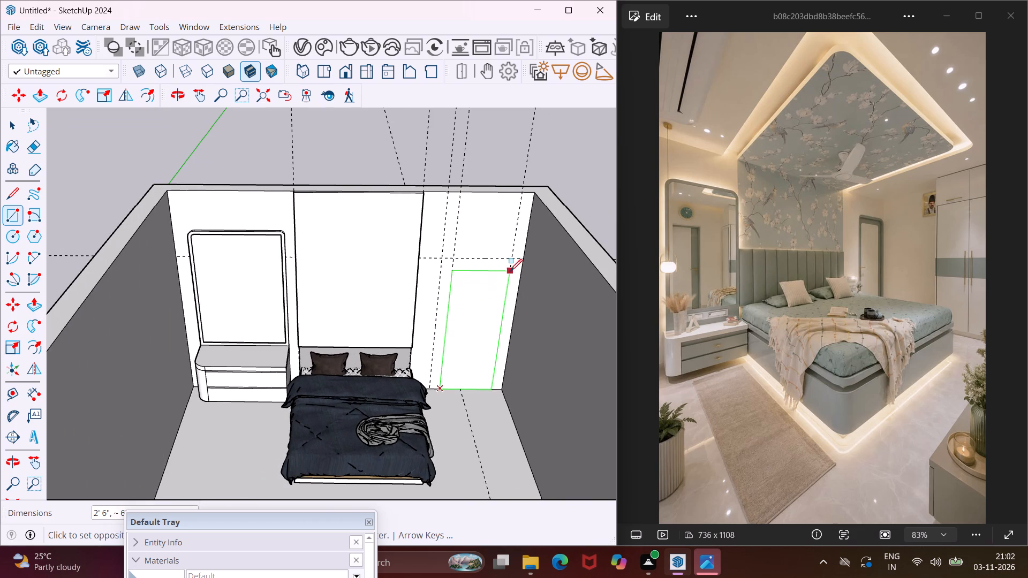
left_click(510, 261)
key("Escape")
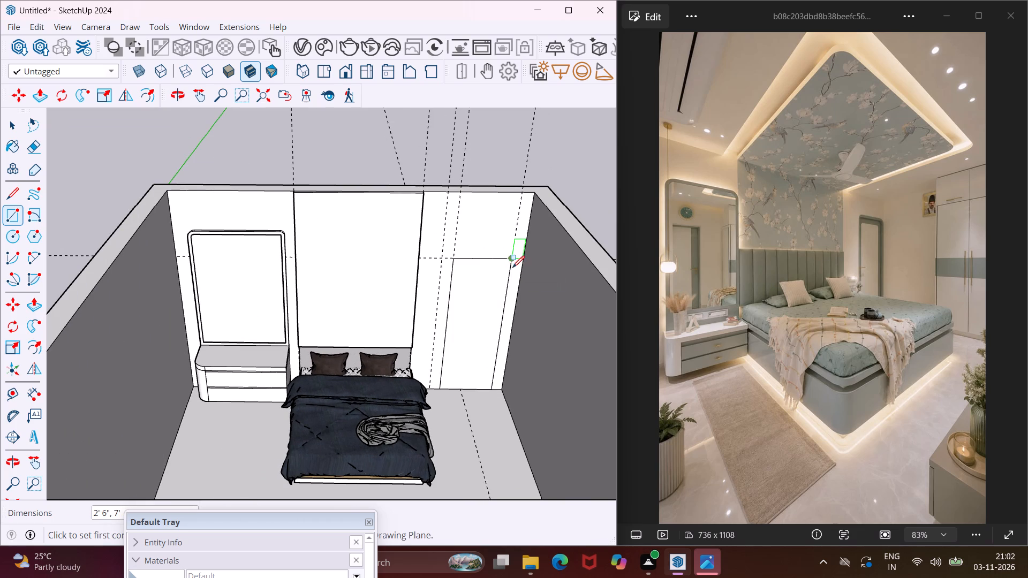
key("space")
Push/Pull the doorway rectangle 9" through the back wall to cut the door opening.
left_click(492, 300)
key("p")
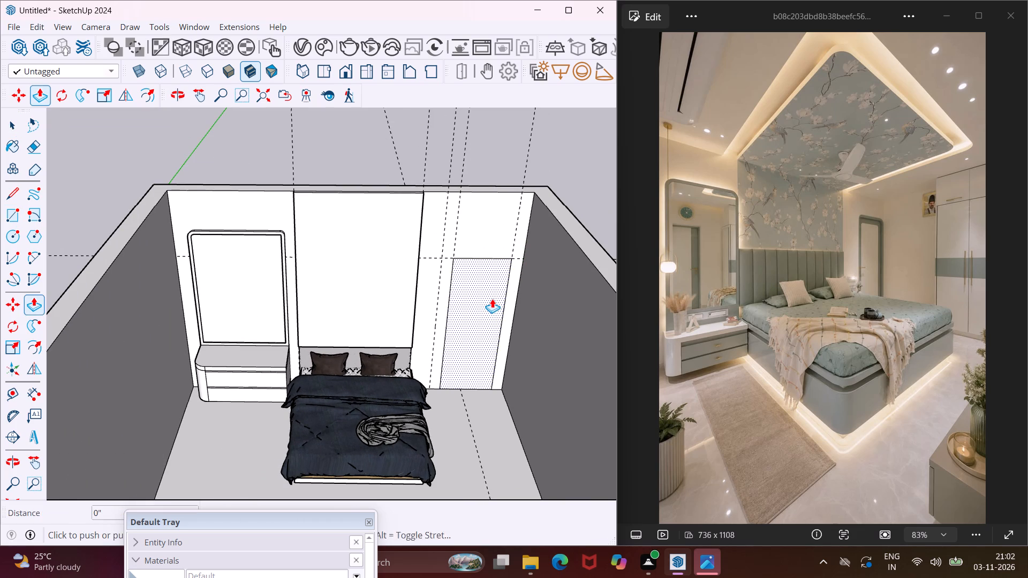
left_click(492, 299)
left_click(475, 287)
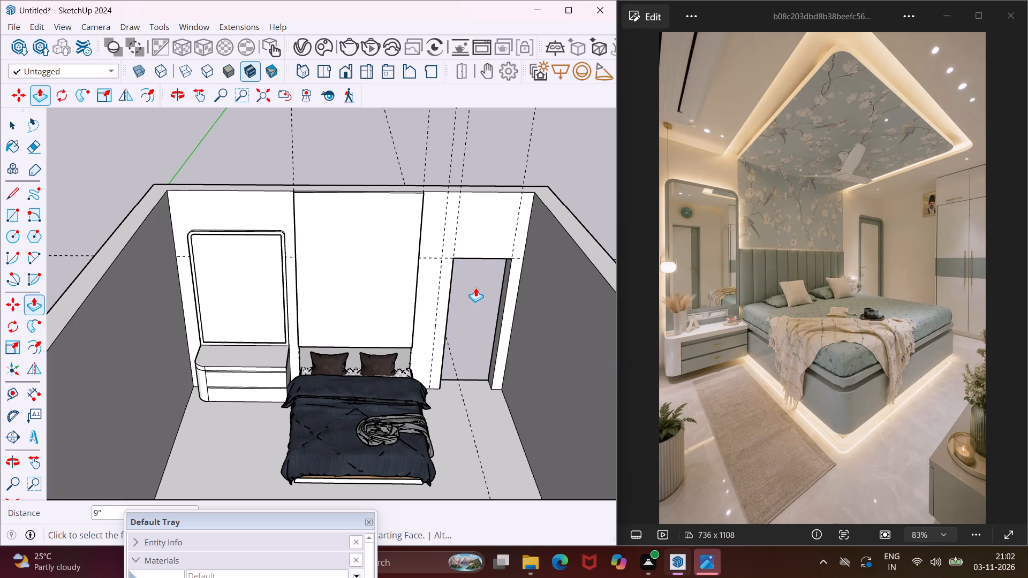
scroll(467, 299, "down", 4)
key("Escape")
key("space")
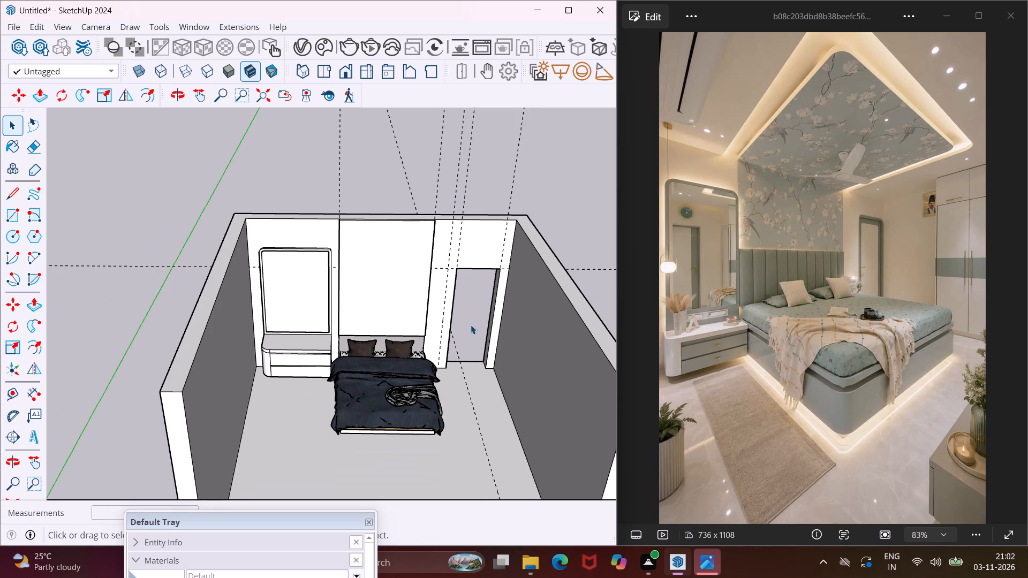
Push/Pull the door opening's bed-side jamb about 6" toward the bed, up to the nearer vertical guide.
scroll(458, 291, "up", 2)
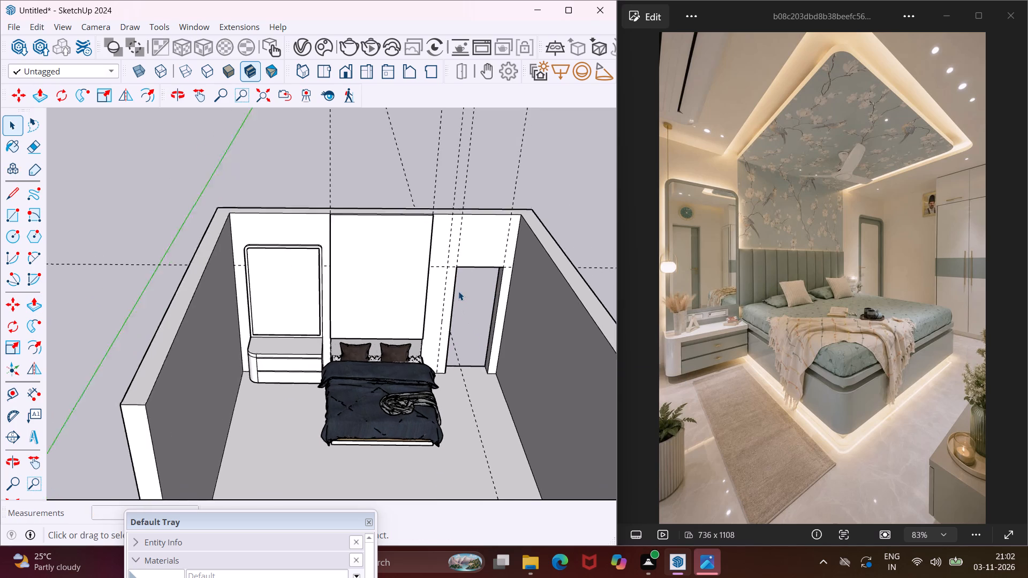
scroll(458, 291, "up", 17)
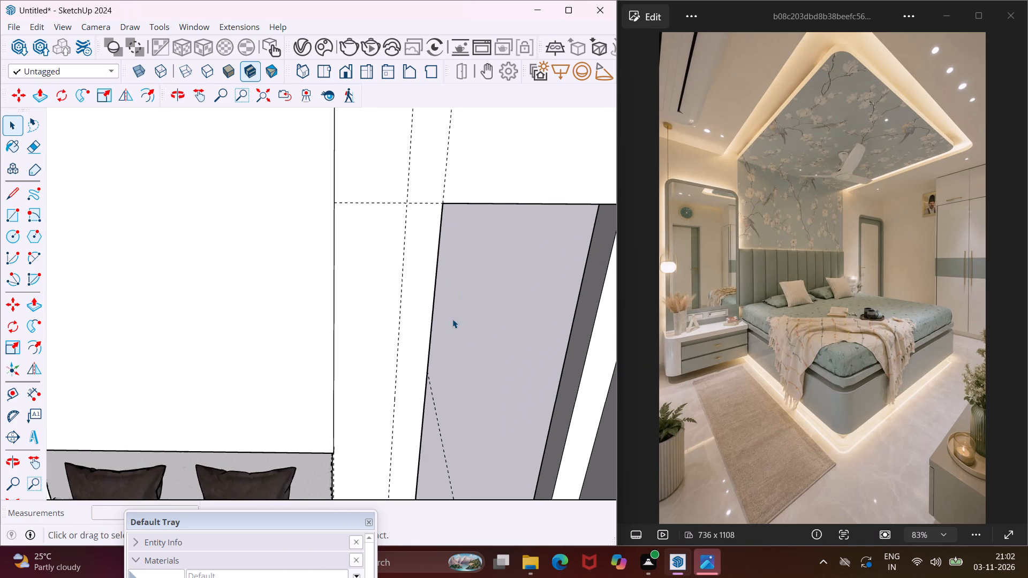
middle_click_drag(452, 319, 314, 326)
scroll(410, 352, "up", 2)
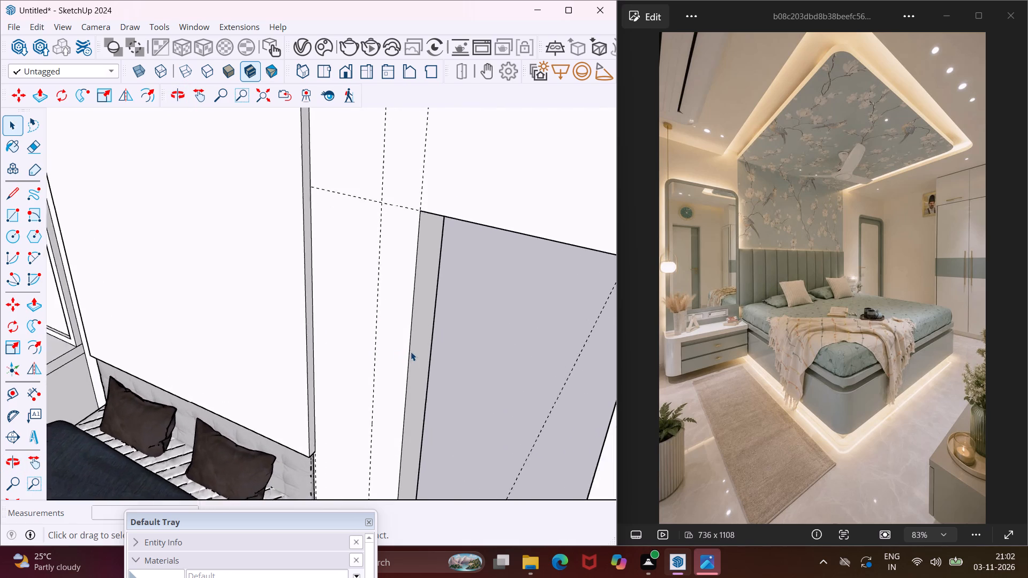
scroll(411, 352, "up", 1)
left_click(421, 354)
key("p")
left_click(421, 354)
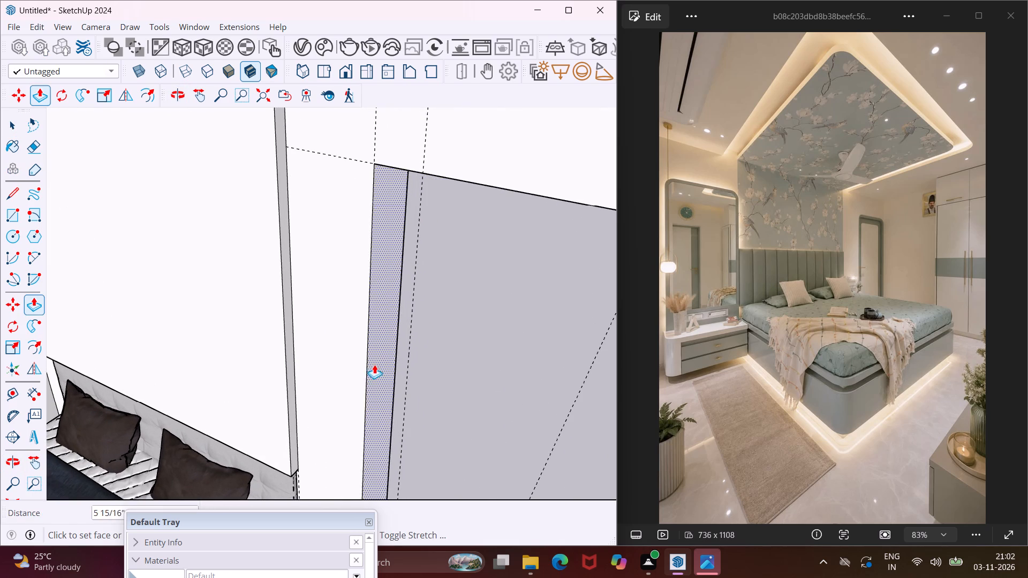
left_click(368, 375)
key("Escape")
key("space")
Draw a rectangle about 6' 5" long on the floor along the doorway-side wall, reaching out to the dashed floor guide.
middle_click_drag(368, 375, 456, 355)
scroll(411, 325, "down", 6)
scroll(420, 208, "down", 3)
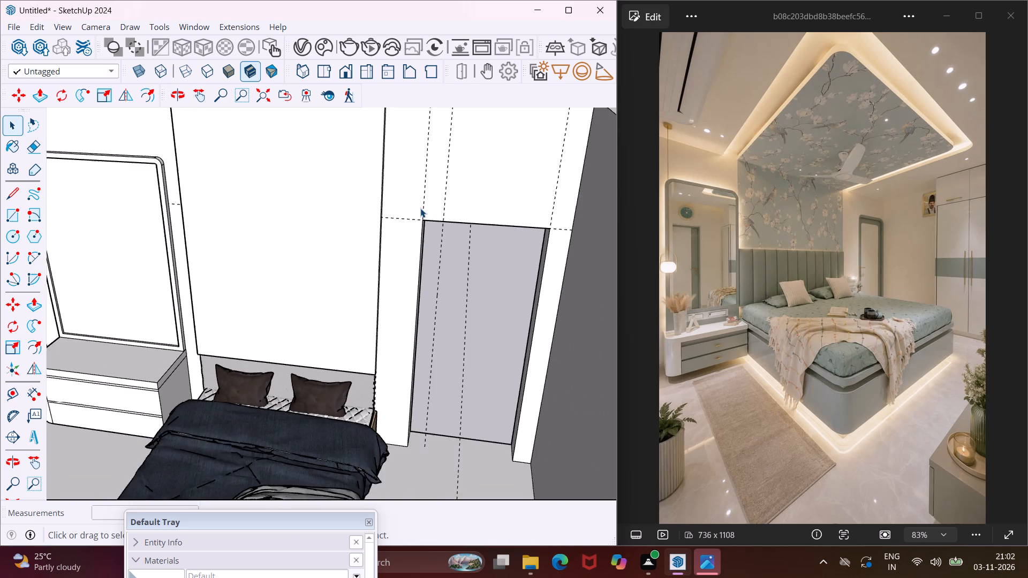
scroll(420, 208, "down", 9)
scroll(432, 352, "up", 1)
middle_click_drag(435, 352, 481, 333)
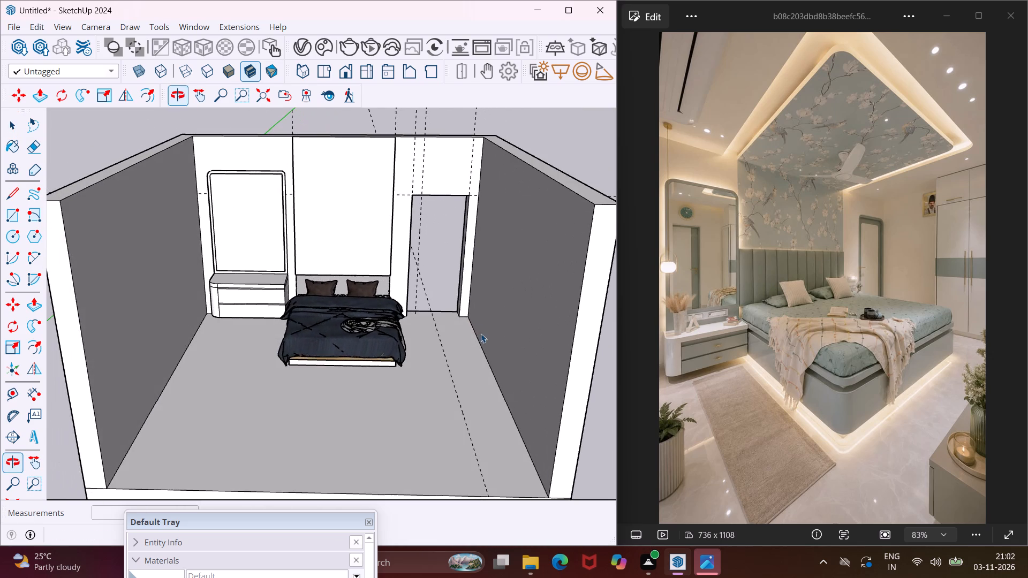
scroll(439, 309, "down", 4)
middle_click_drag(477, 395, 511, 414)
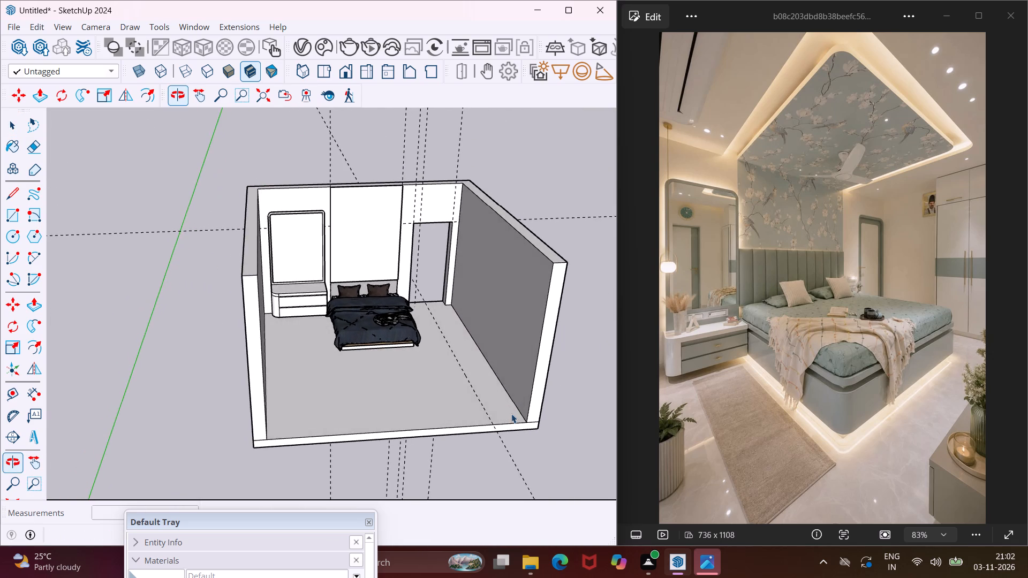
scroll(511, 414, "up", 4)
middle_click_drag(512, 414, 549, 486)
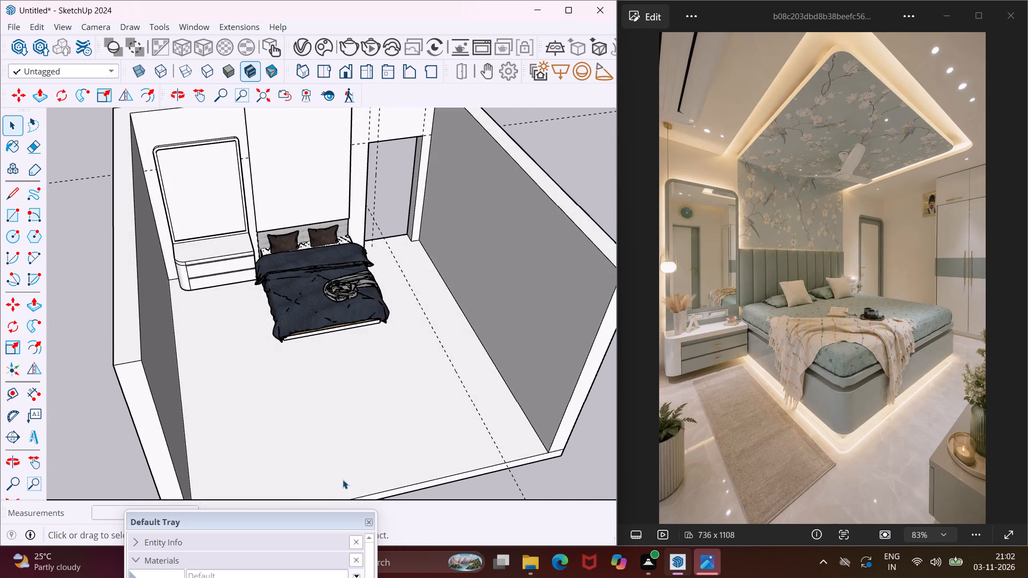
left_click(7, 223)
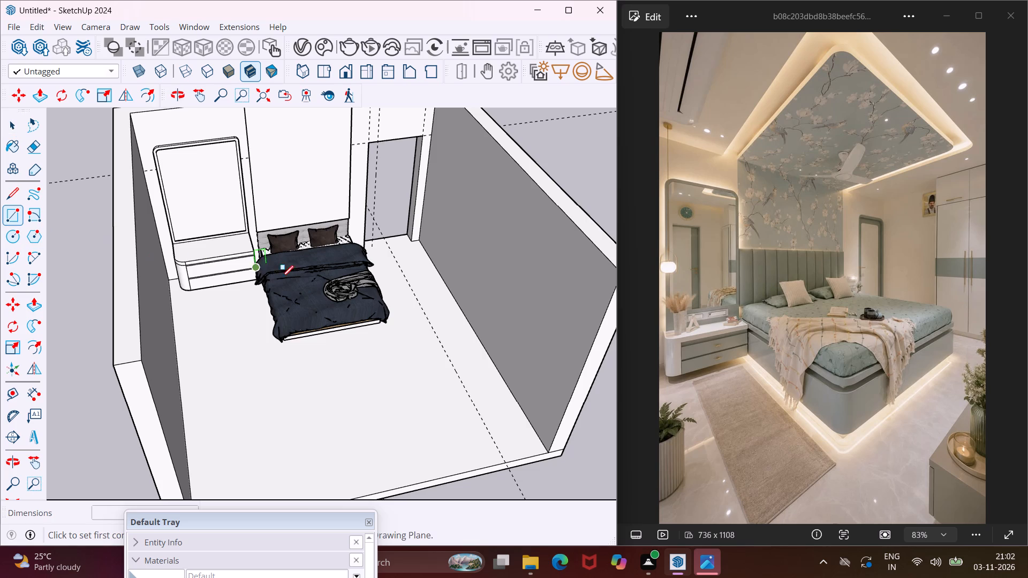
scroll(442, 299, "up", 3)
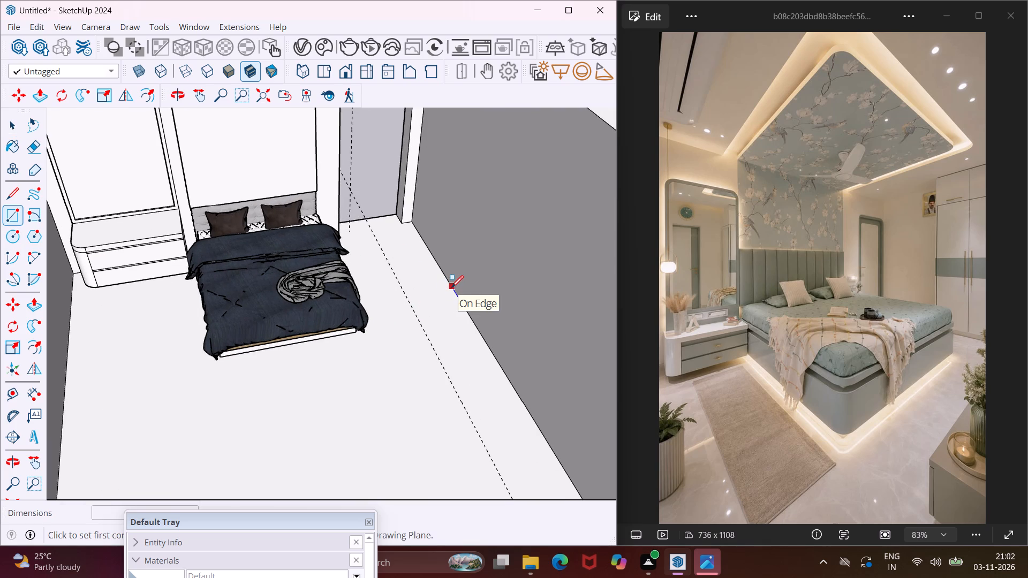
left_click(453, 288)
scroll(447, 358, "down", 3)
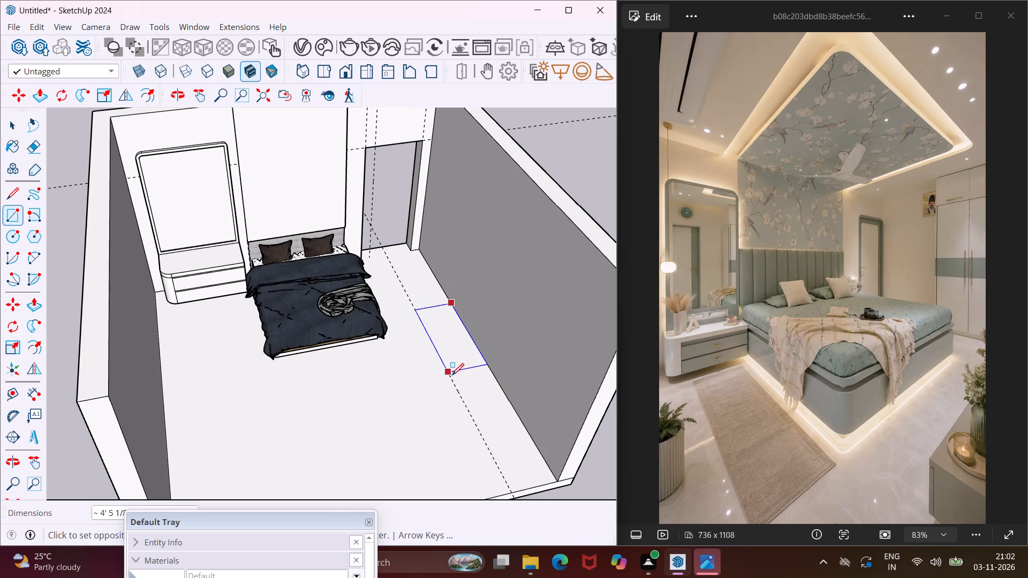
left_click(463, 408)
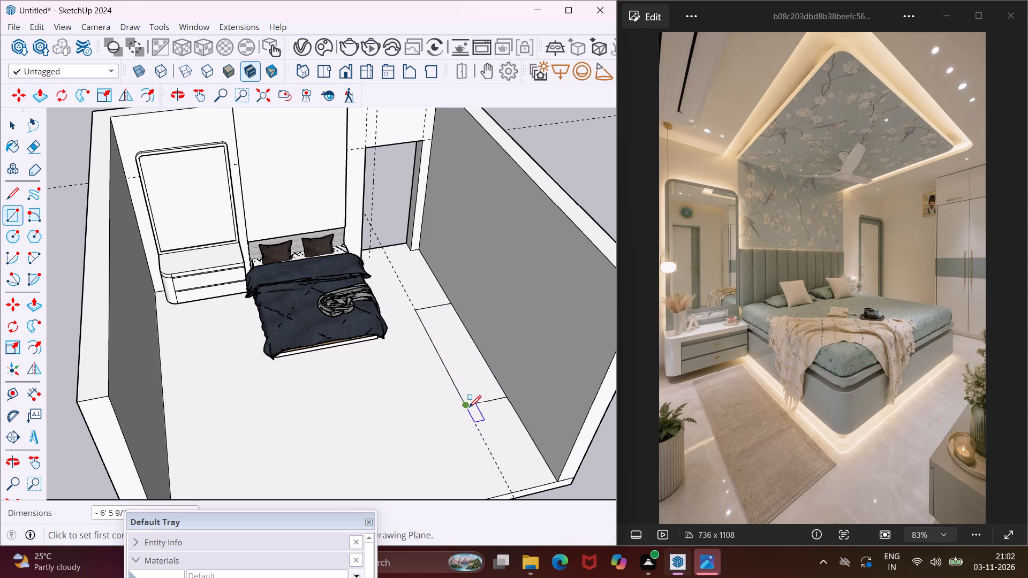
key("Escape")
key("space")
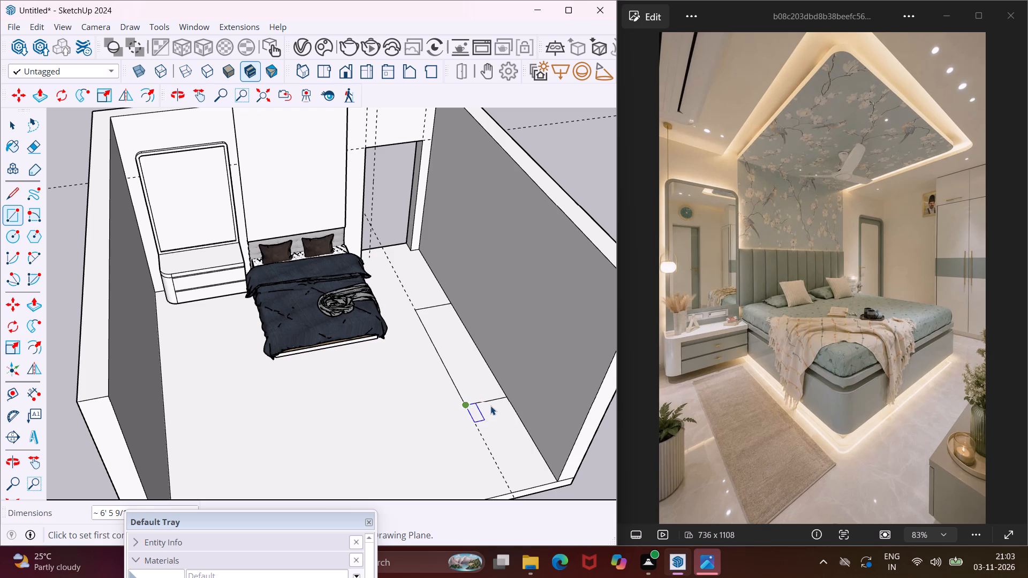
Move the floor rectangle's short edge farthest from the back wall about 1' 5" outward along the guide, lengthening the rectangle.
scroll(485, 400, "up", 3)
left_click(483, 402)
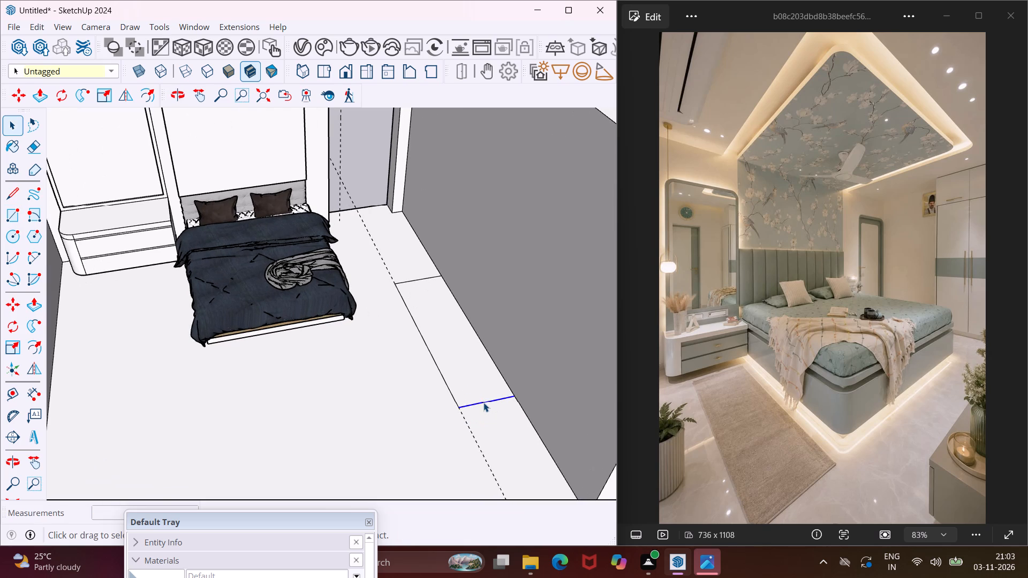
key("m")
left_click(462, 408)
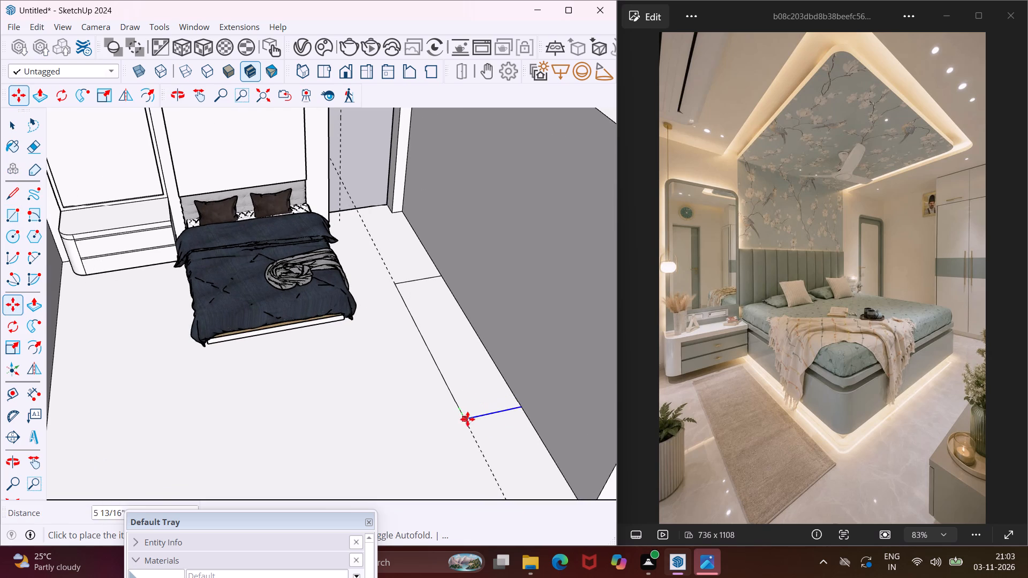
left_click(480, 443)
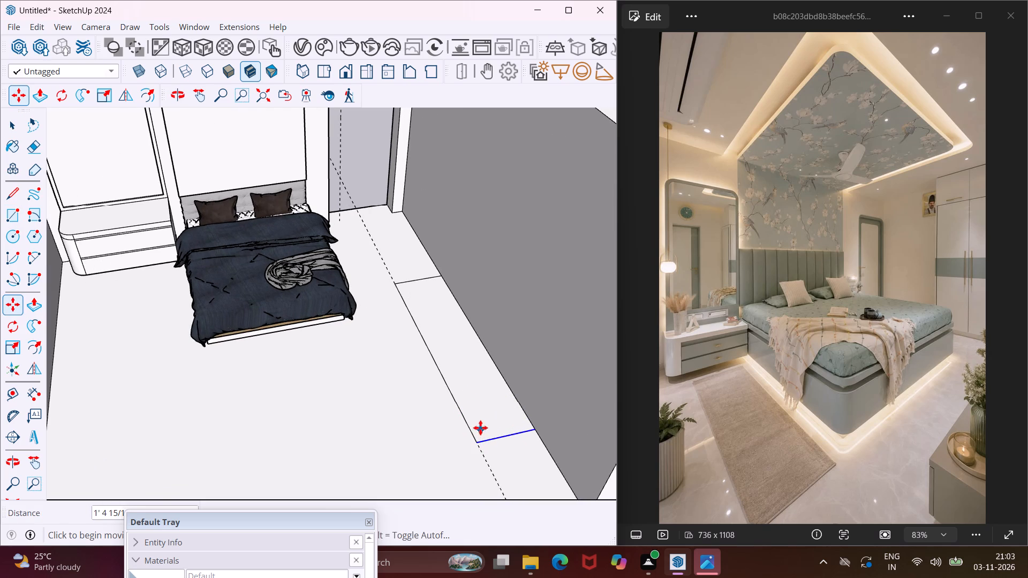
key("Escape")
key("space")
Push/Pull the floor rectangle up 10' to form the wardrobe block against the side wall.
scroll(494, 413, "up", 3)
left_click(485, 418)
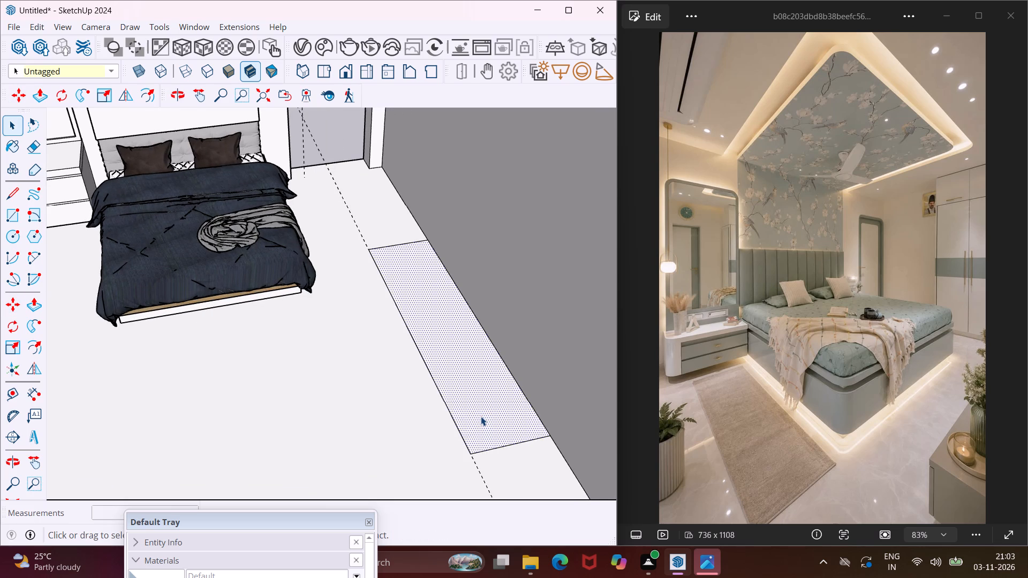
key("p")
left_click(481, 416)
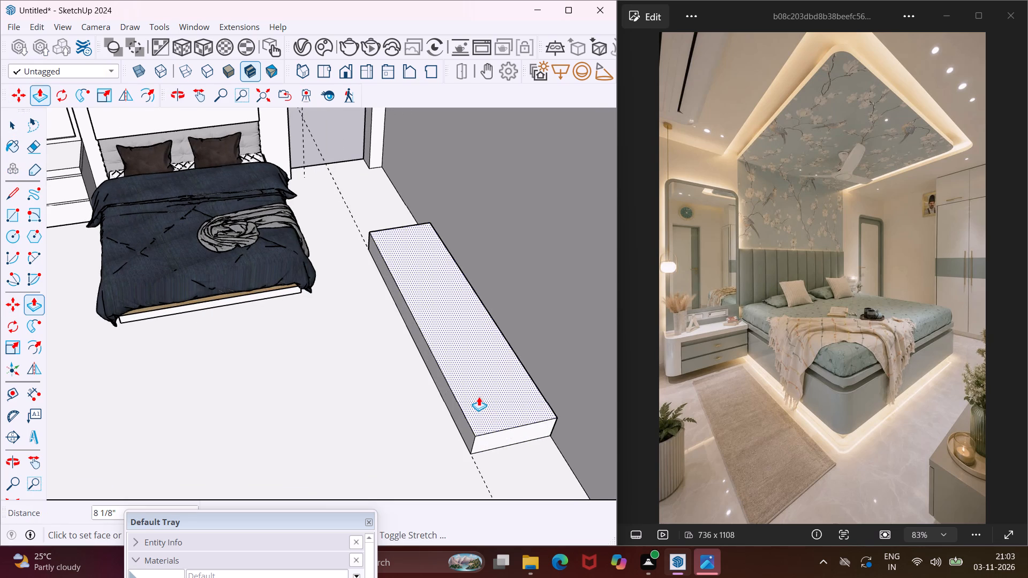
scroll(479, 396, "down", 9)
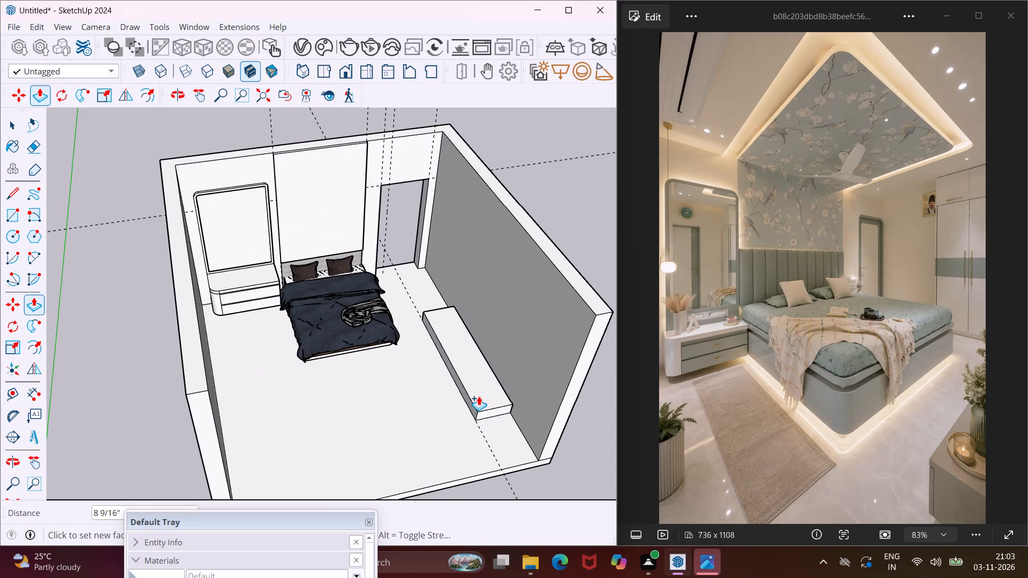
scroll(479, 396, "down", 2)
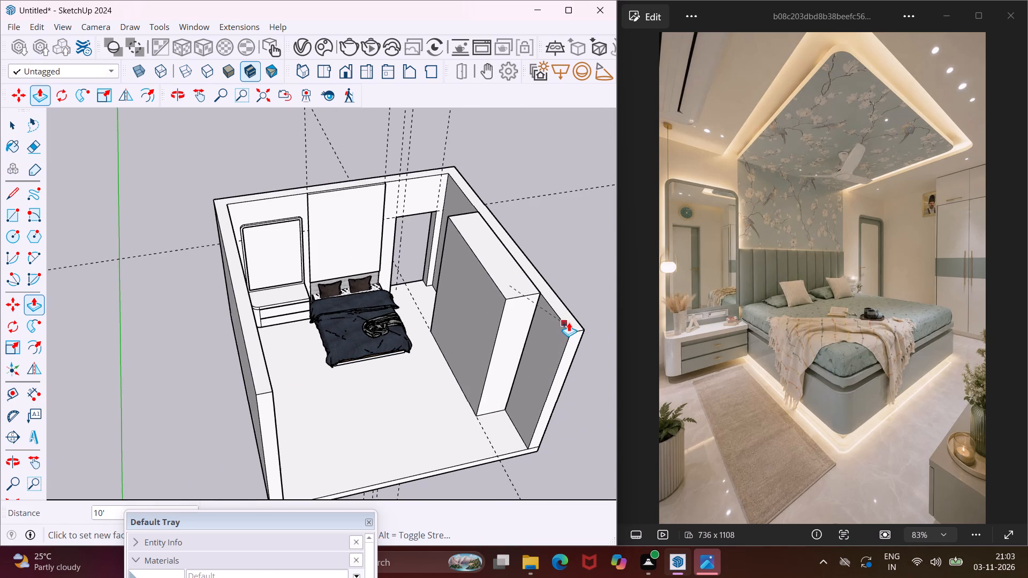
left_click(570, 322)
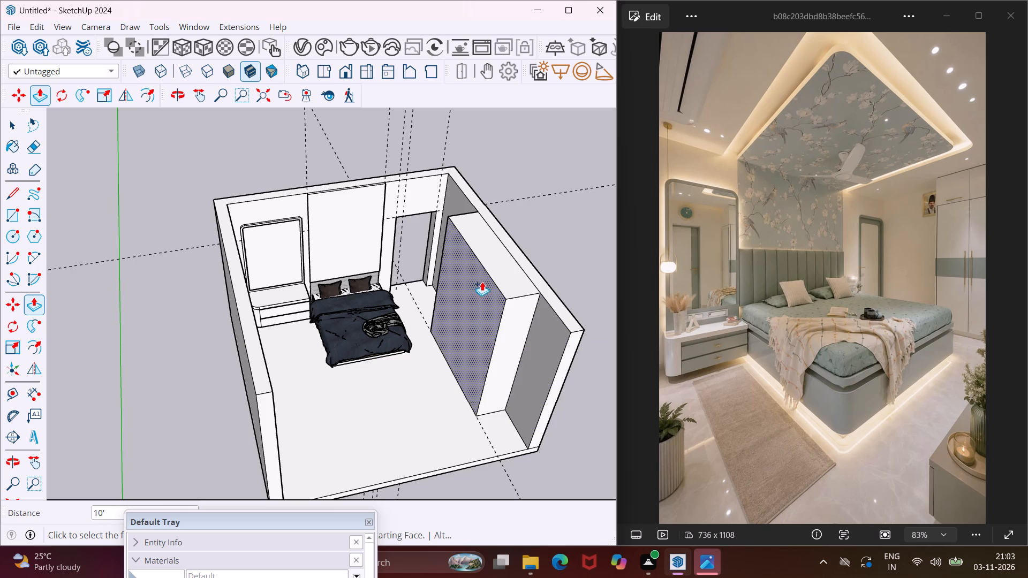
scroll(486, 268, "up", 6)
middle_click_drag(515, 314, 512, 298)
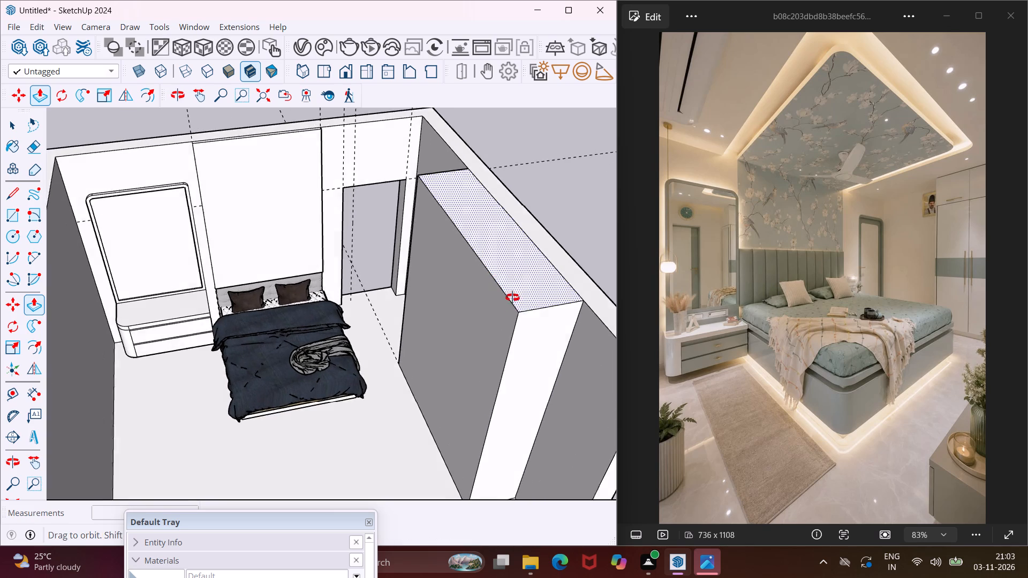
middle_click_drag(512, 298, 519, 252)
key("Escape")
key("space")
Copy the bottom front edge of the wardrobe block 4" upward to mark a skirting line.
scroll(465, 475, "up", 4)
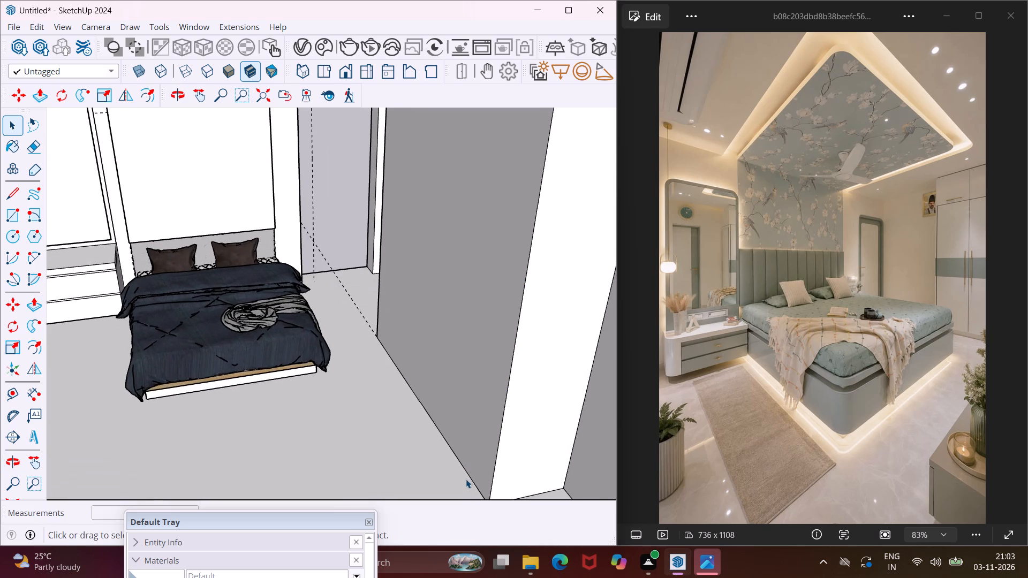
scroll(453, 460, "down", 5)
middle_click_drag(464, 467, 464, 417)
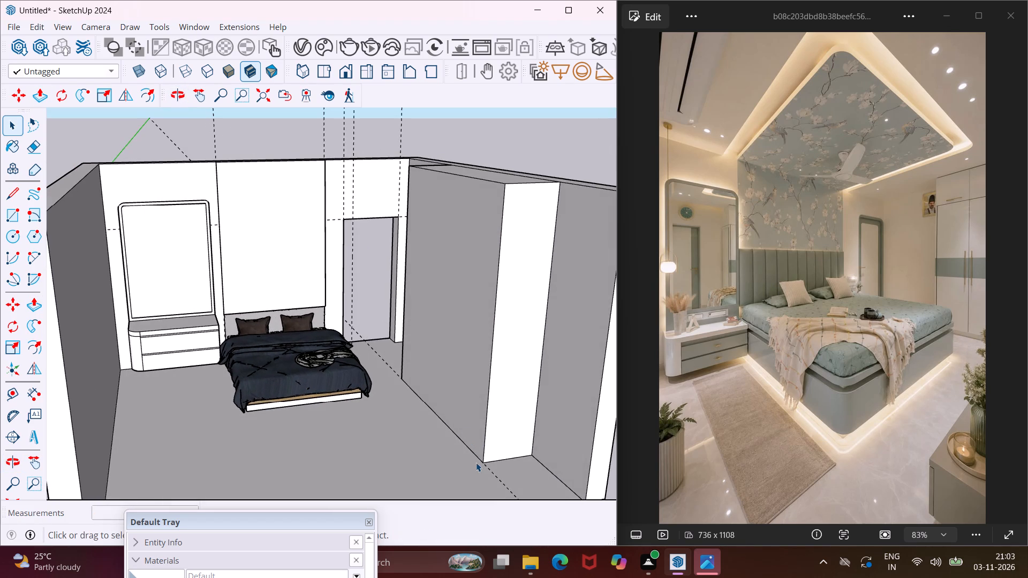
scroll(479, 469, "up", 3)
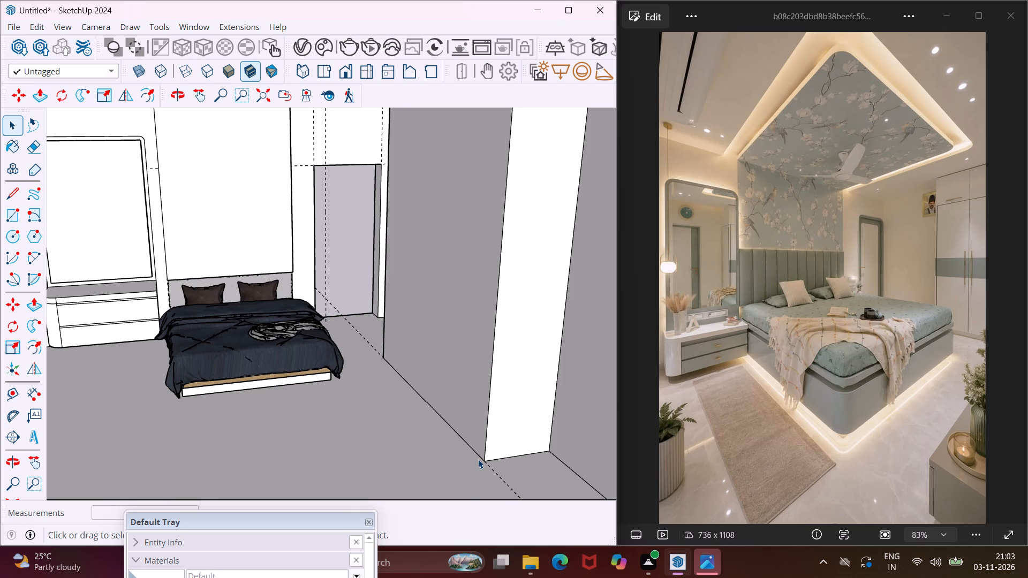
left_click(478, 457)
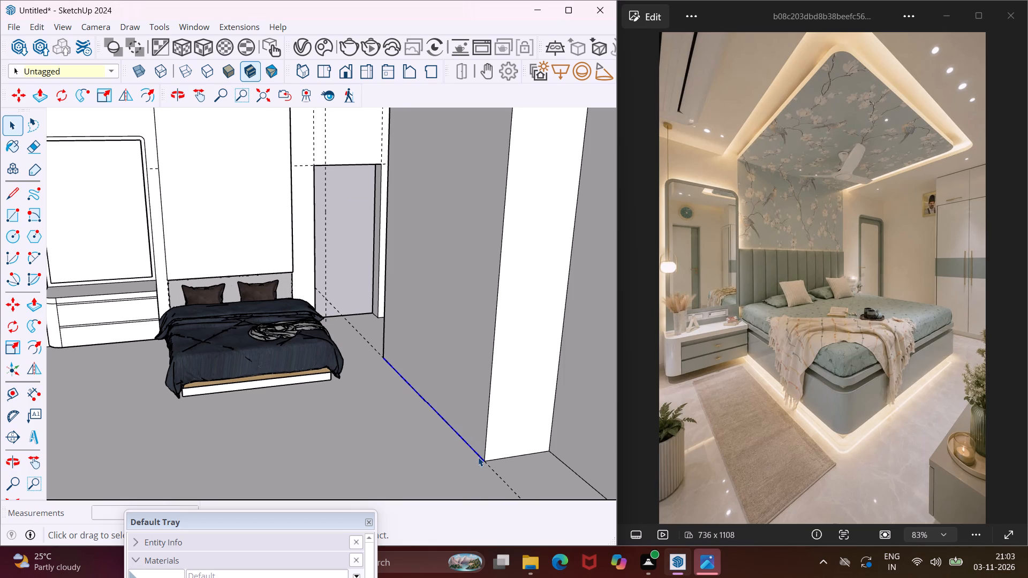
key("m")
scroll(487, 457, "up", 4)
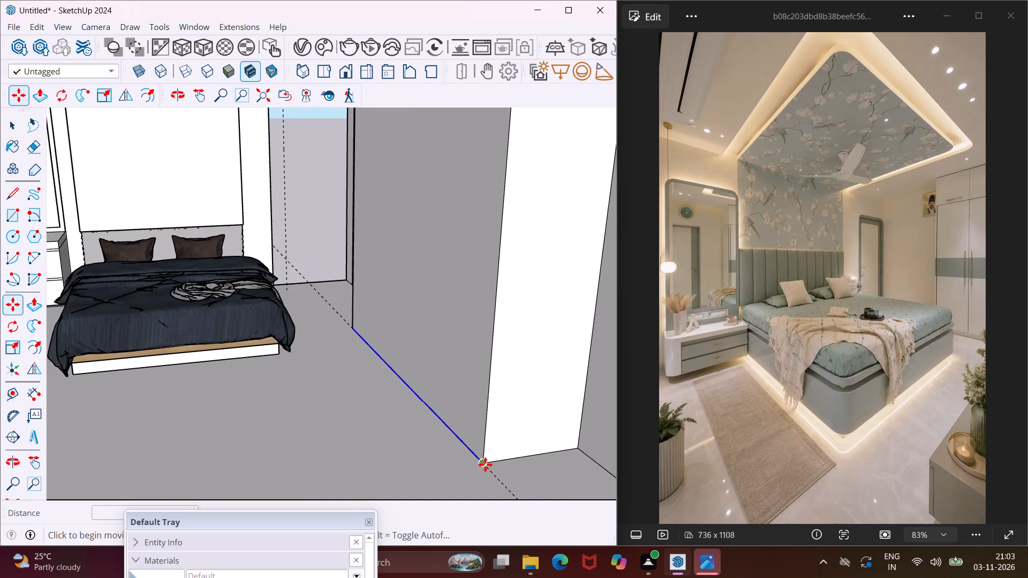
left_click(485, 465)
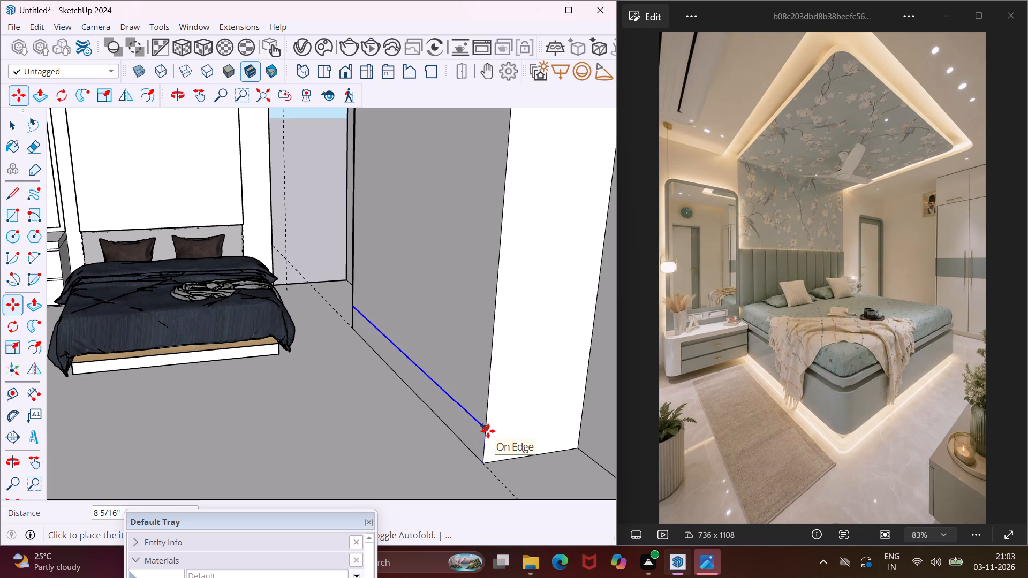
type("4\"")
key("Return")
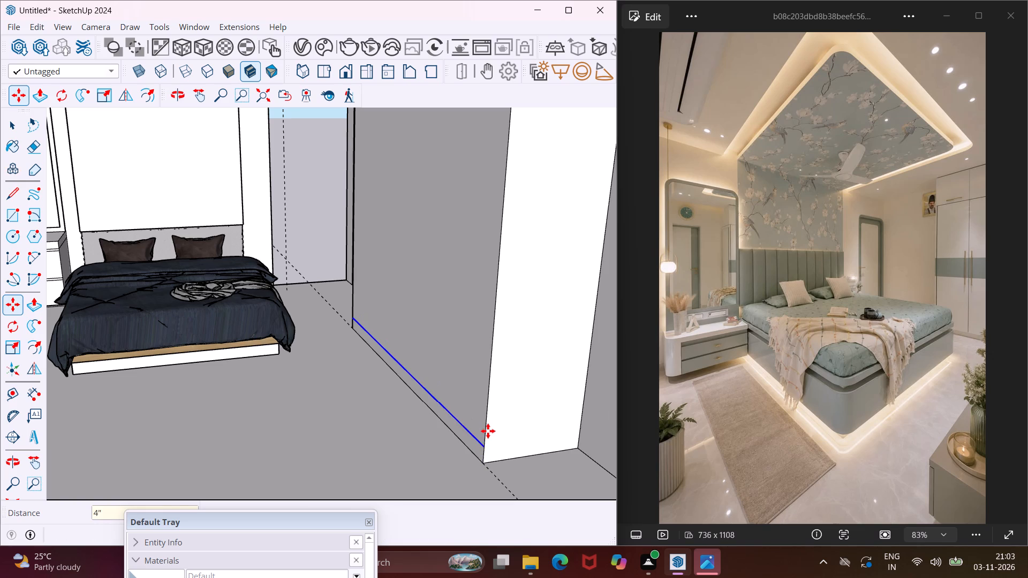
scroll(488, 431, "down", 10)
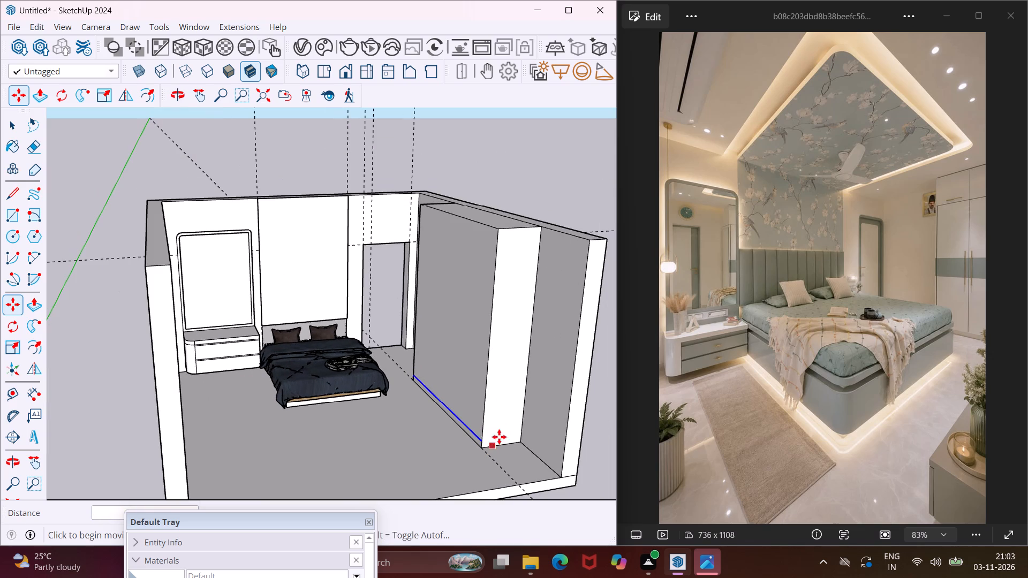
key("Escape")
key("space")
Push/Pull the wardrobe block's top face down 0.4", keeping the original face to leave a thin strip along the top.
scroll(498, 279, "up", 3)
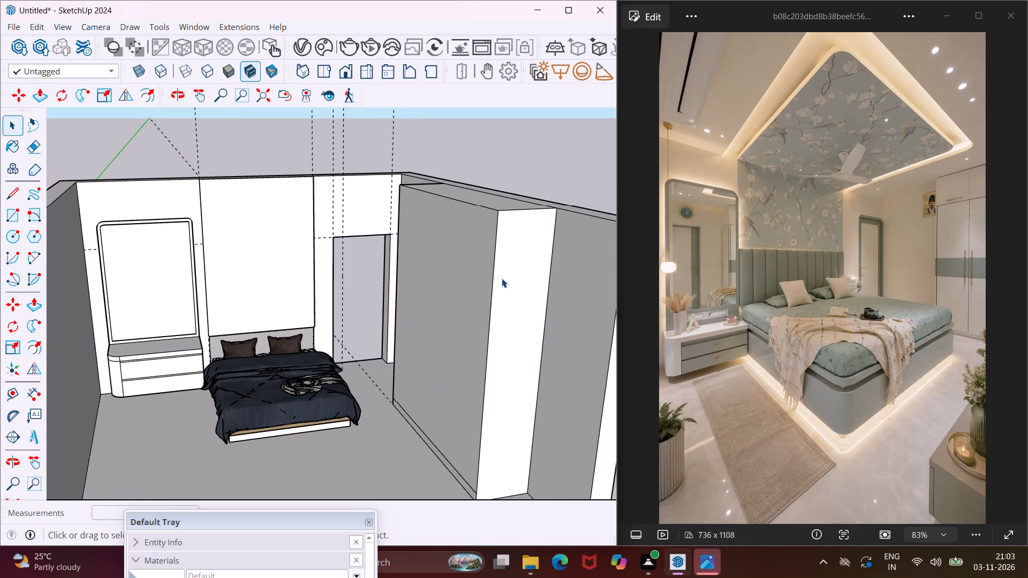
middle_click_drag(498, 249, 492, 333)
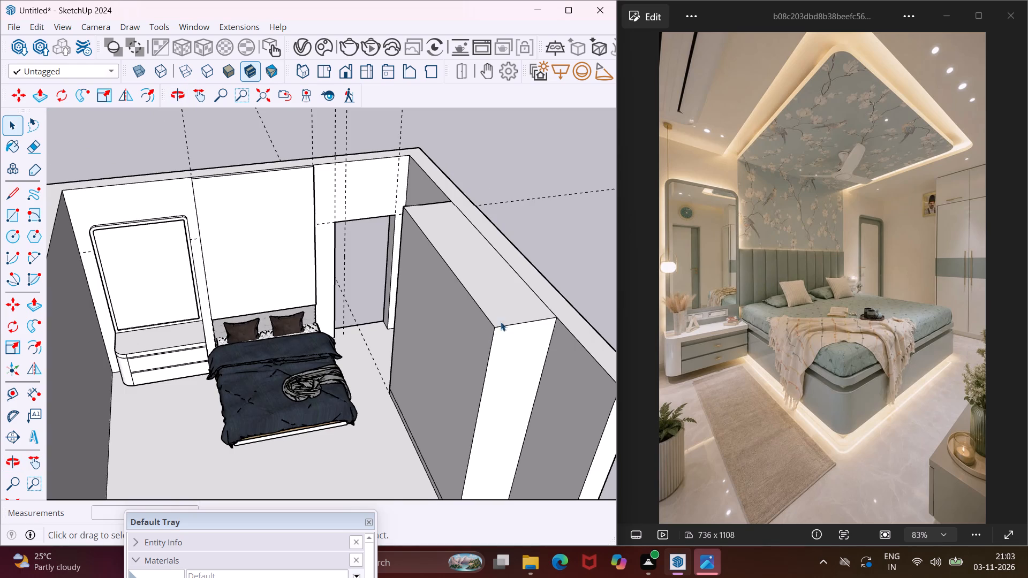
scroll(504, 316, "up", 4)
middle_click_drag(501, 316, 543, 299)
scroll(543, 299, "up", 3)
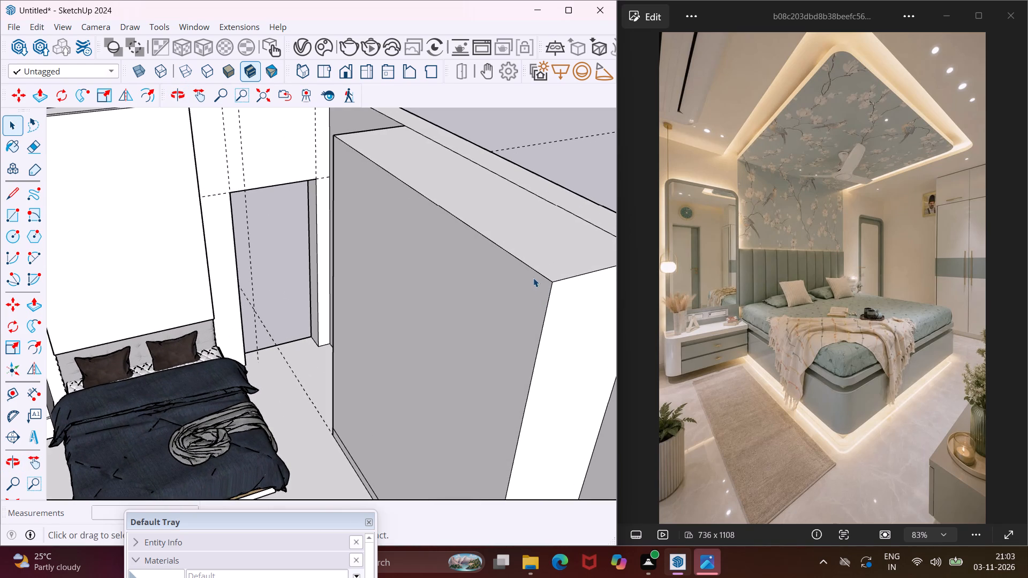
left_click(537, 262)
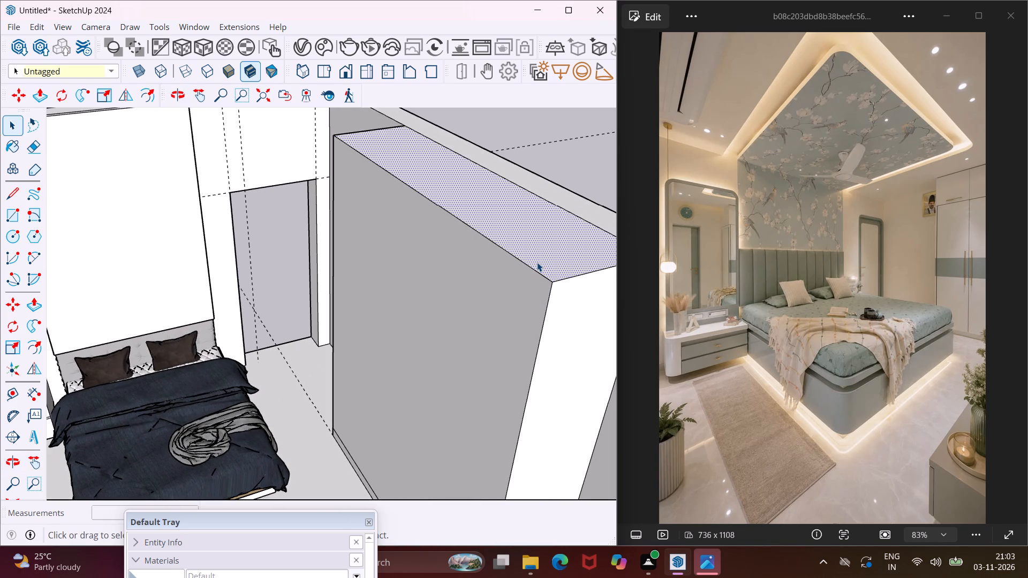
key("p")
left_click(537, 262)
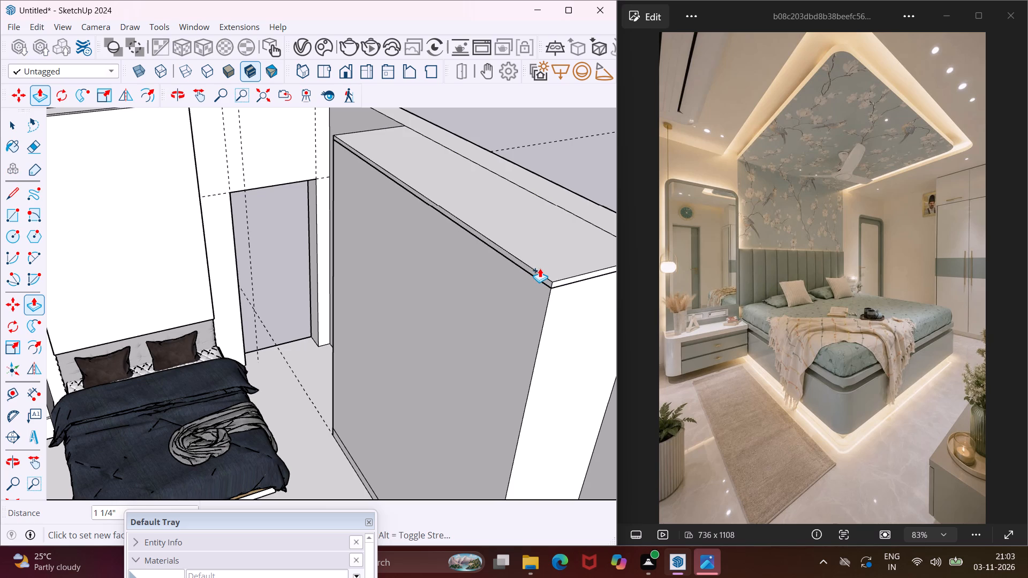
scroll(540, 268, "up", 4)
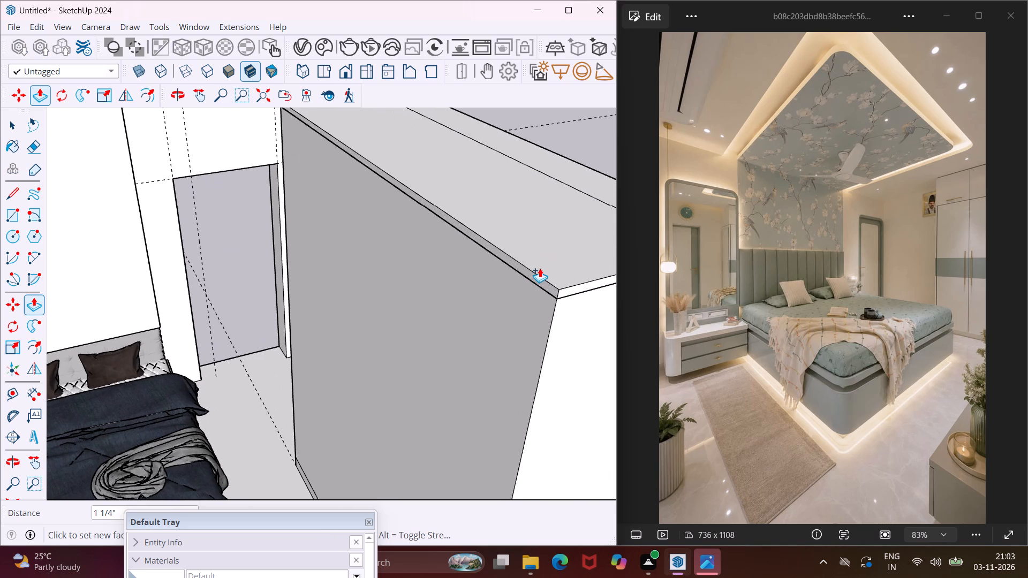
middle_click_drag(528, 255, 457, 229)
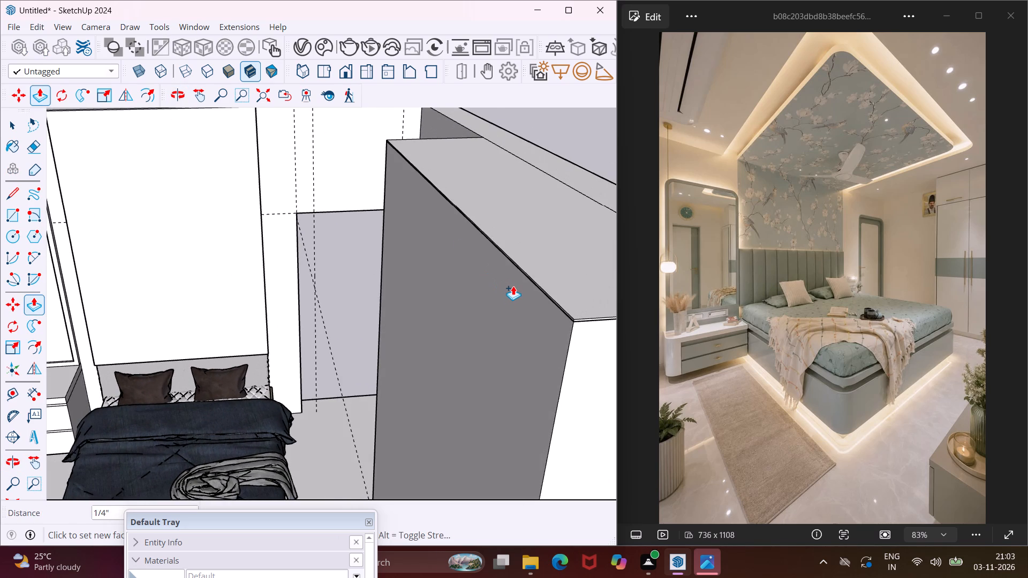
scroll(564, 317, "up", 3)
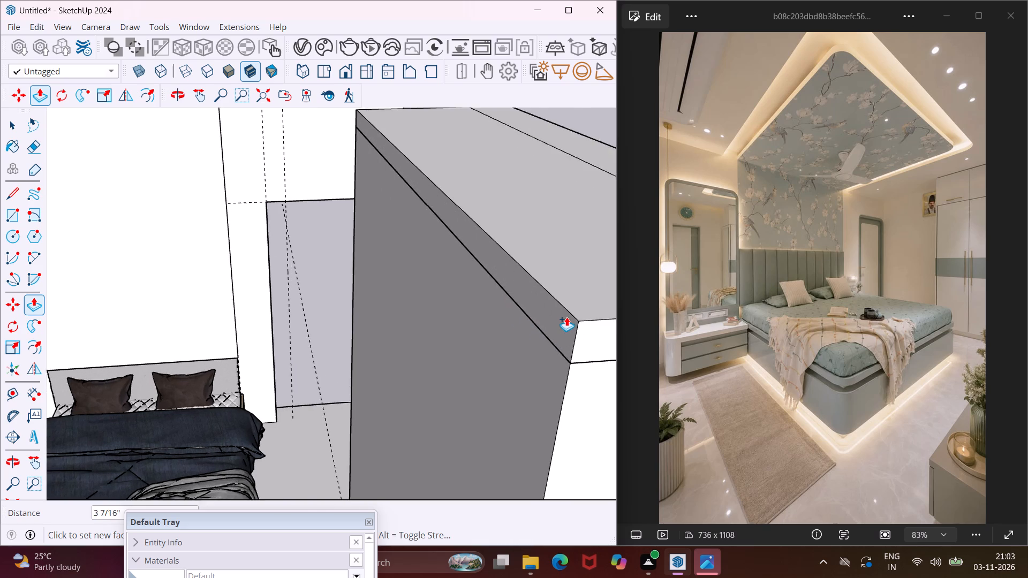
scroll(566, 317, "up", 8)
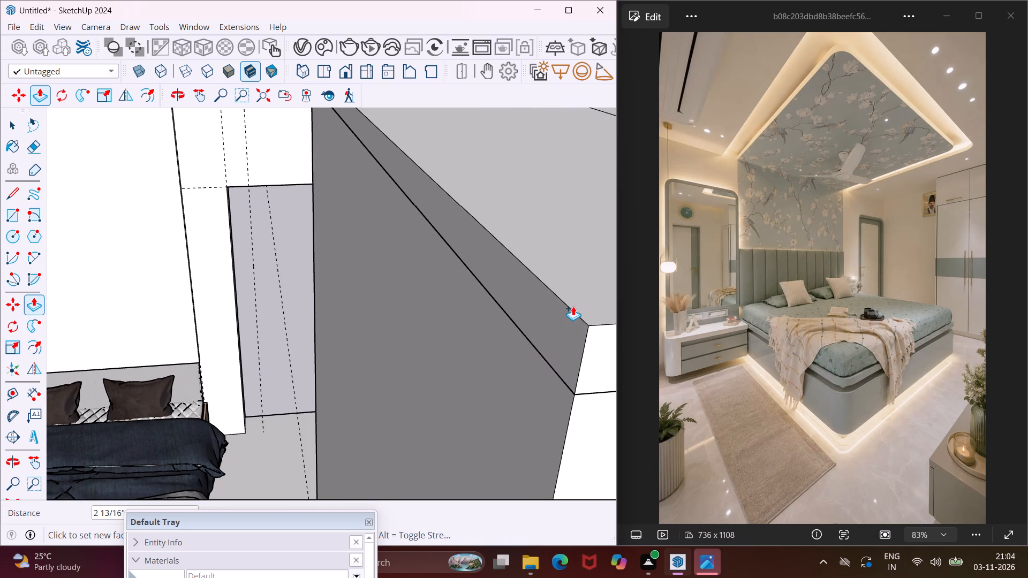
key("period")
type("4\"")
key("Return")
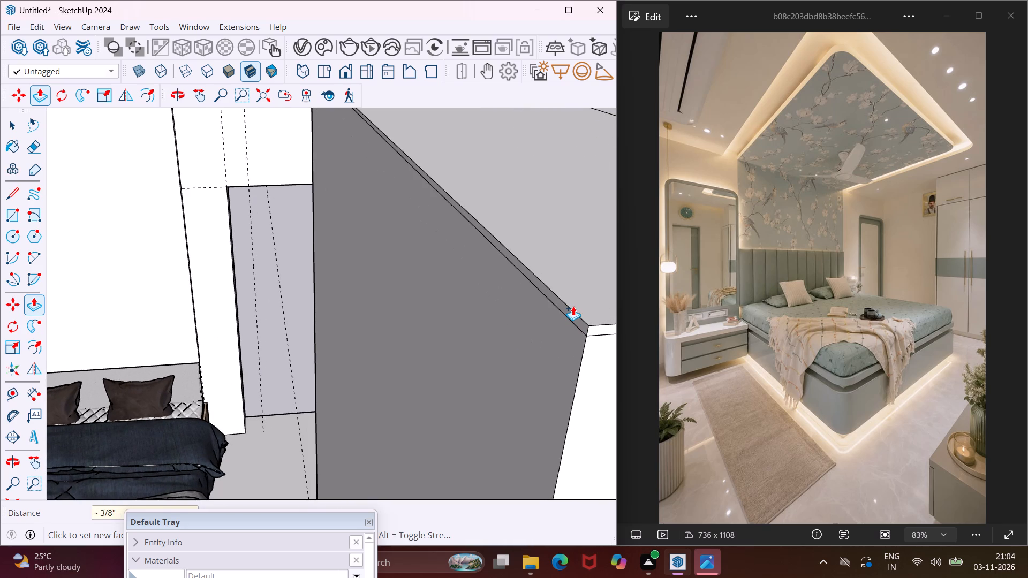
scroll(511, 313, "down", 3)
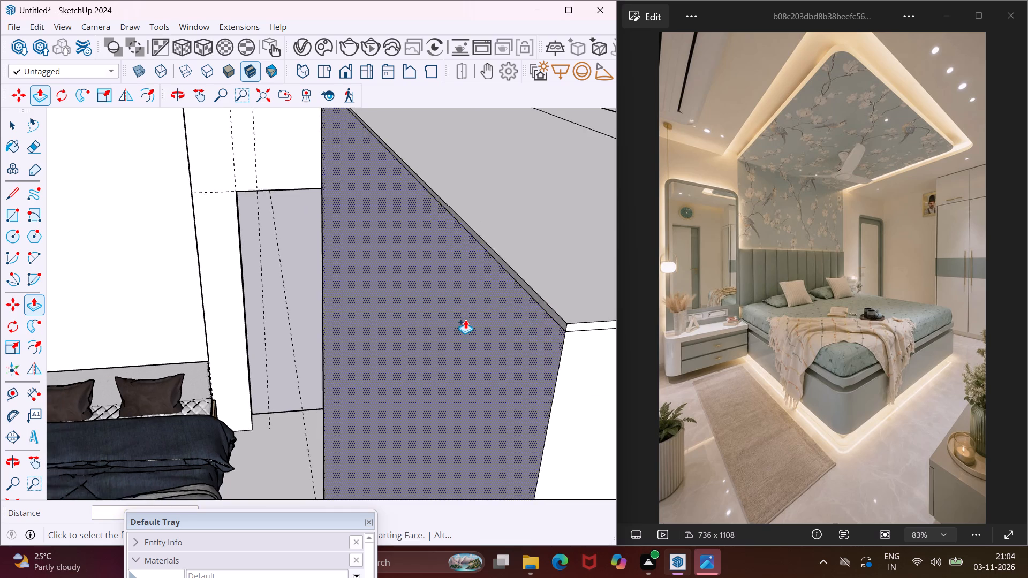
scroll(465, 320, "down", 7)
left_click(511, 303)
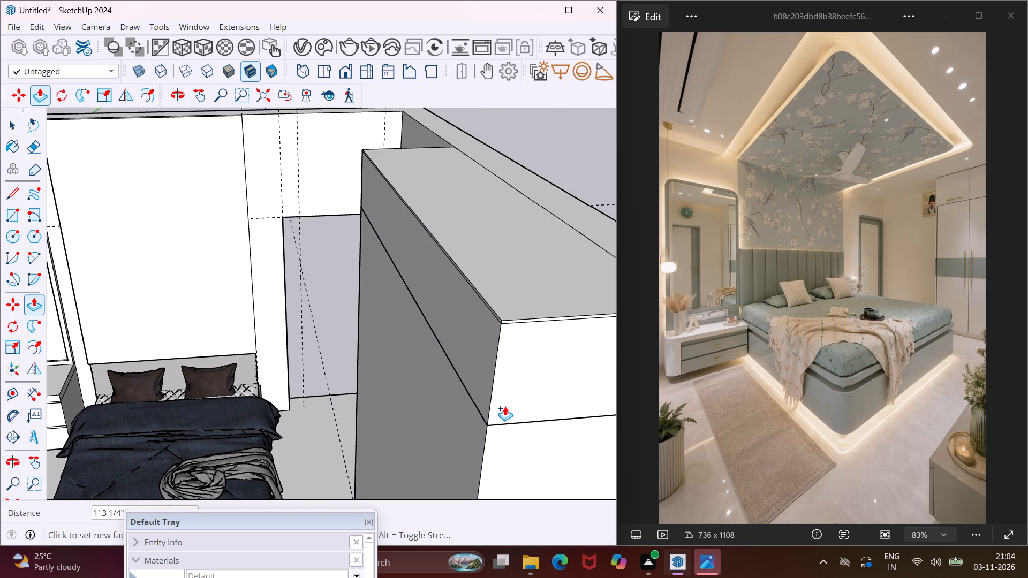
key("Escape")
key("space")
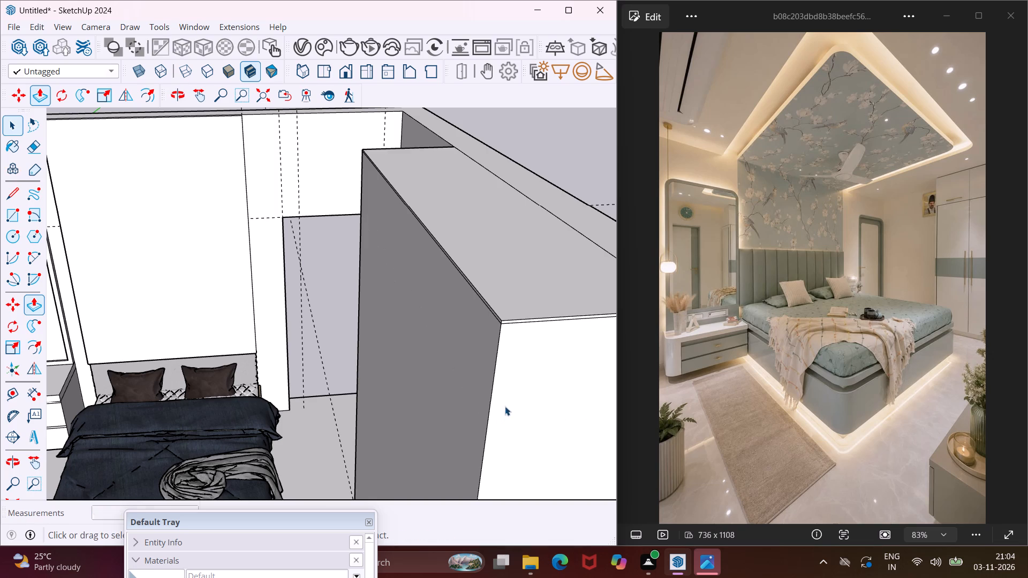
Inspect the wardrobe block and the rest of the bedroom from several angles.
scroll(412, 376, "down", 5)
middle_click_drag(412, 376, 626, 391)
scroll(360, 340, "down", 5)
scroll(538, 371, "up", 5)
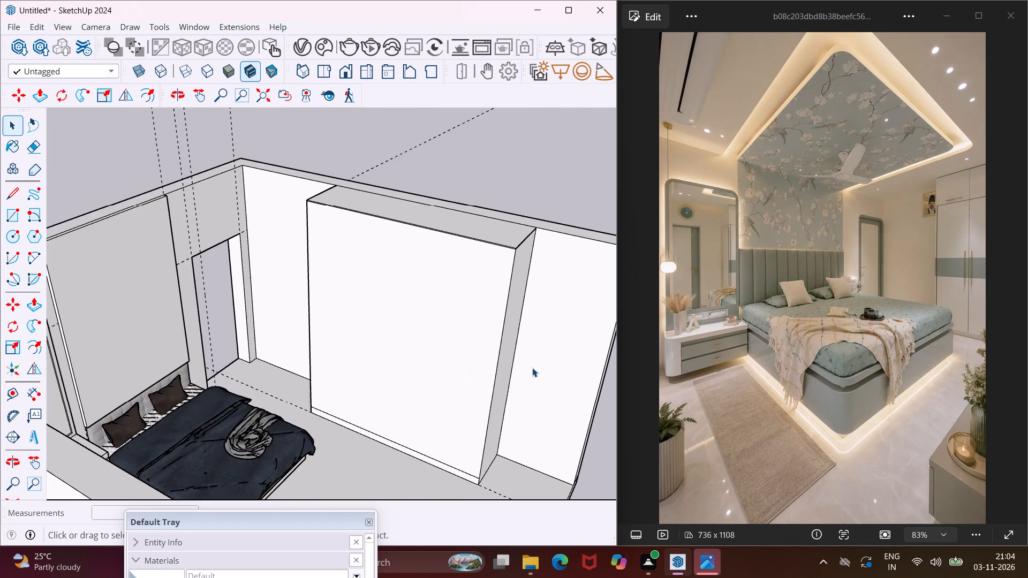
scroll(430, 299, "up", 5)
middle_click_drag(425, 261, 515, 262)
scroll(472, 257, "down", 7)
middle_click_drag(458, 278, 466, 286)
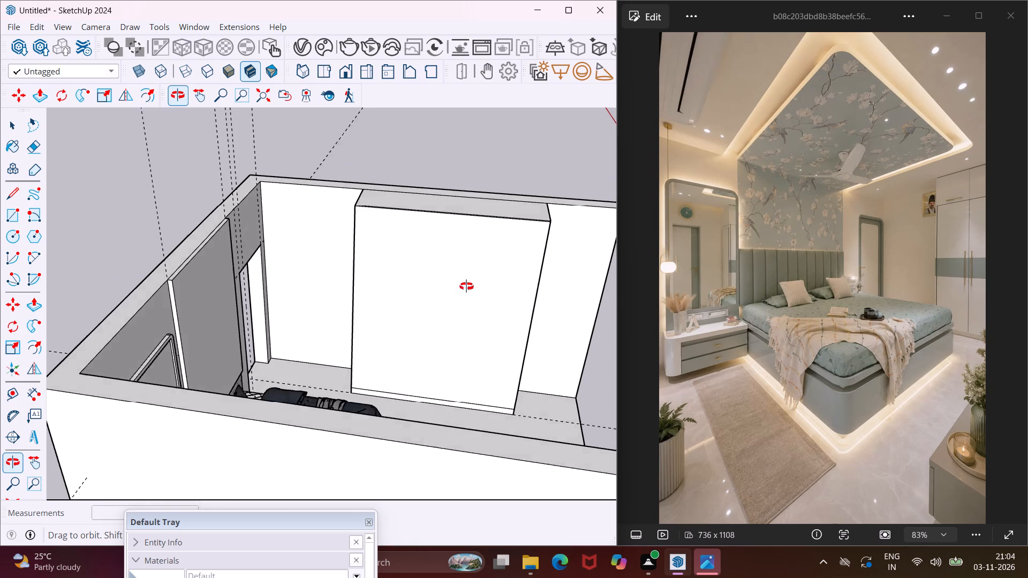
middle_click_drag(466, 286, 294, 307)
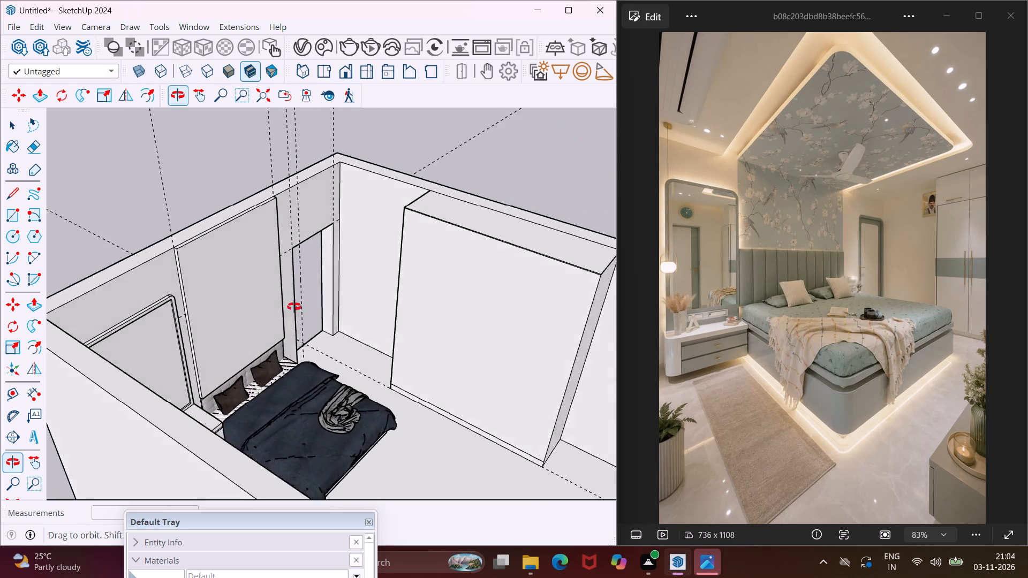
middle_click_drag(294, 307, 241, 219)
scroll(241, 219, "down", 5)
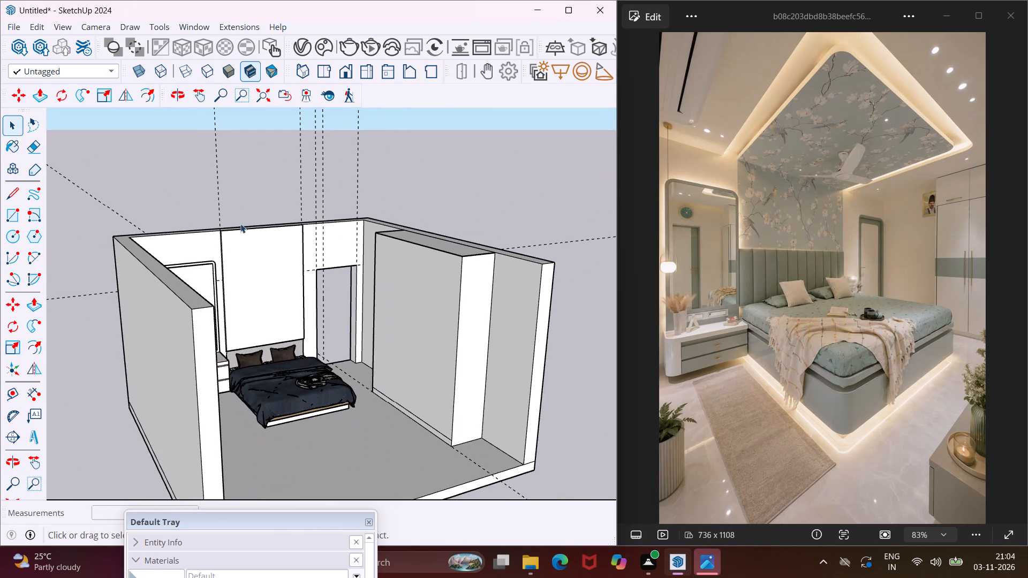
scroll(244, 372, "up", 2)
middle_click_drag(244, 372, 214, 358)
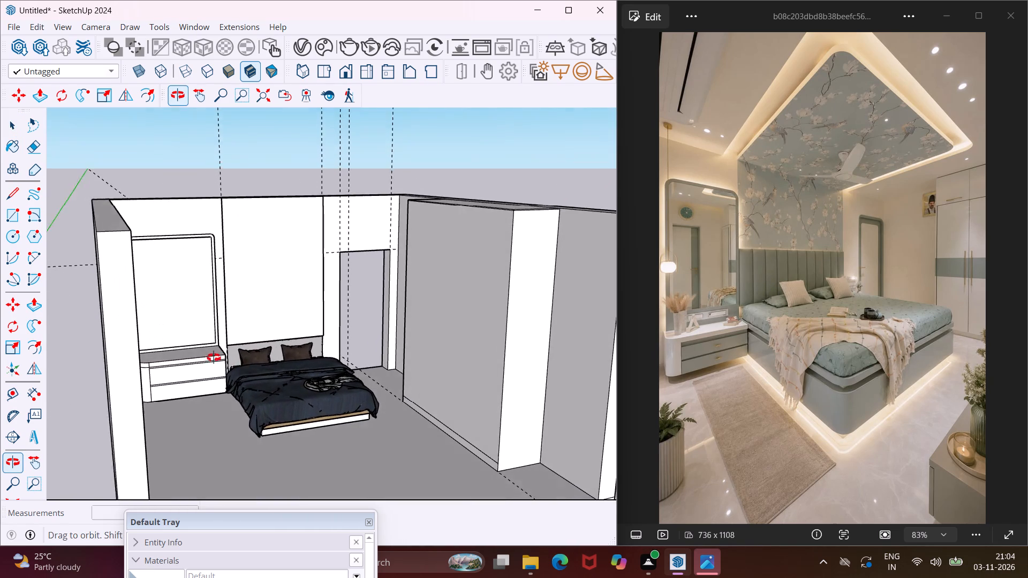
middle_click_drag(214, 358, 209, 353)
scroll(222, 369, "up", 3)
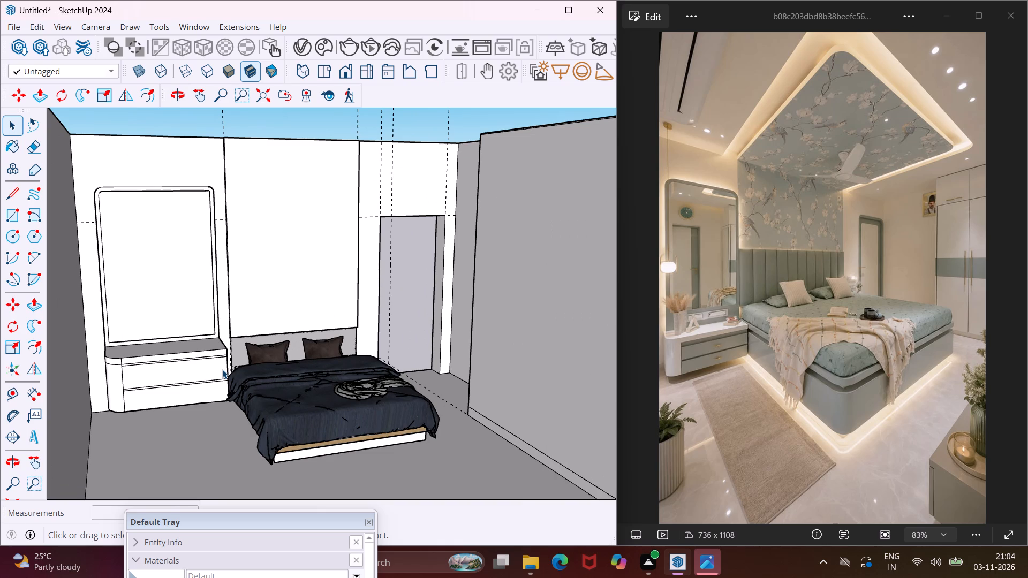
middle_click_drag(222, 369, 486, 435)
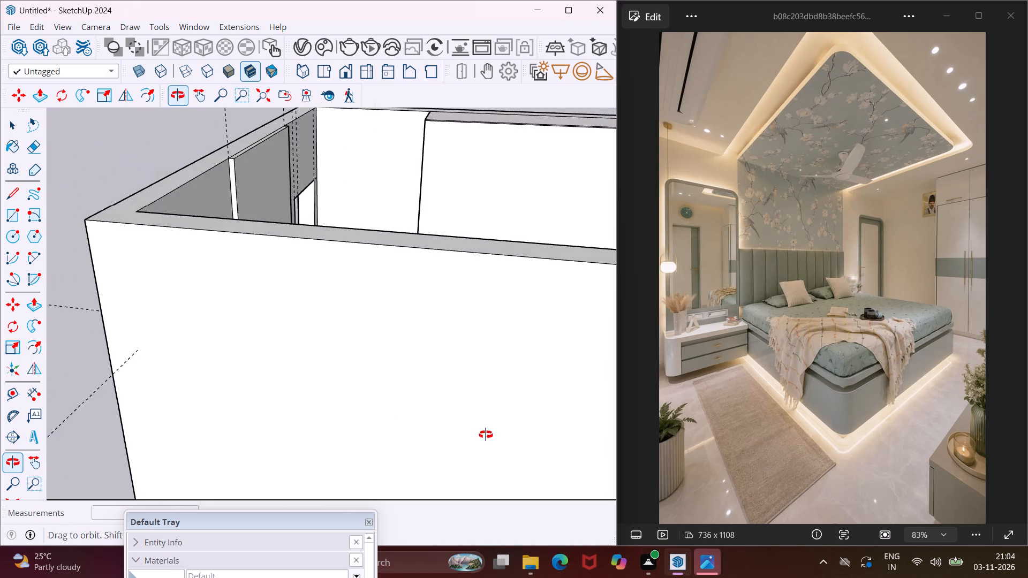
middle_click_drag(486, 435, 281, 425)
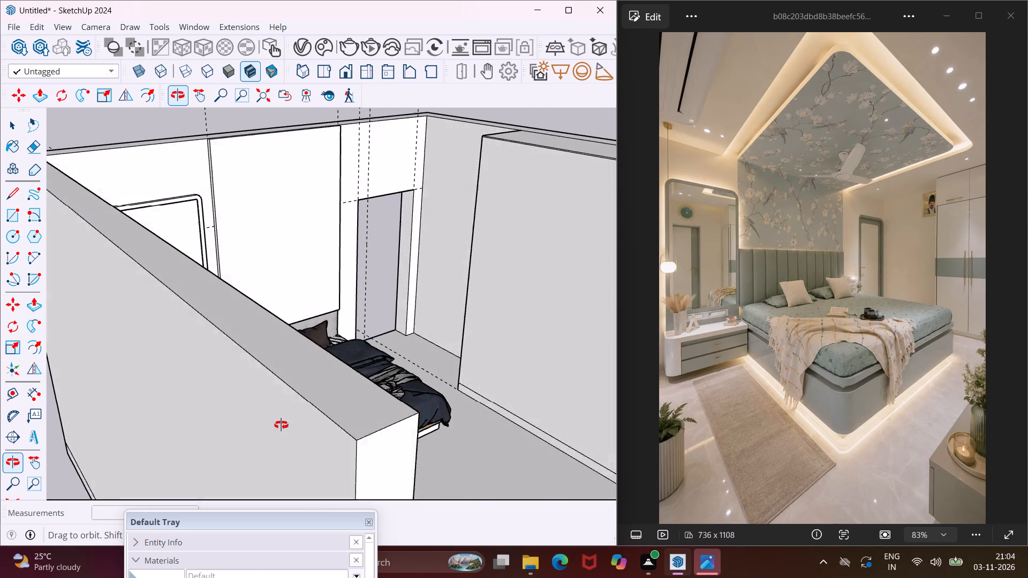
middle_click_drag(281, 425, 274, 423)
scroll(232, 427, "down", 3)
scroll(405, 340, "down", 2)
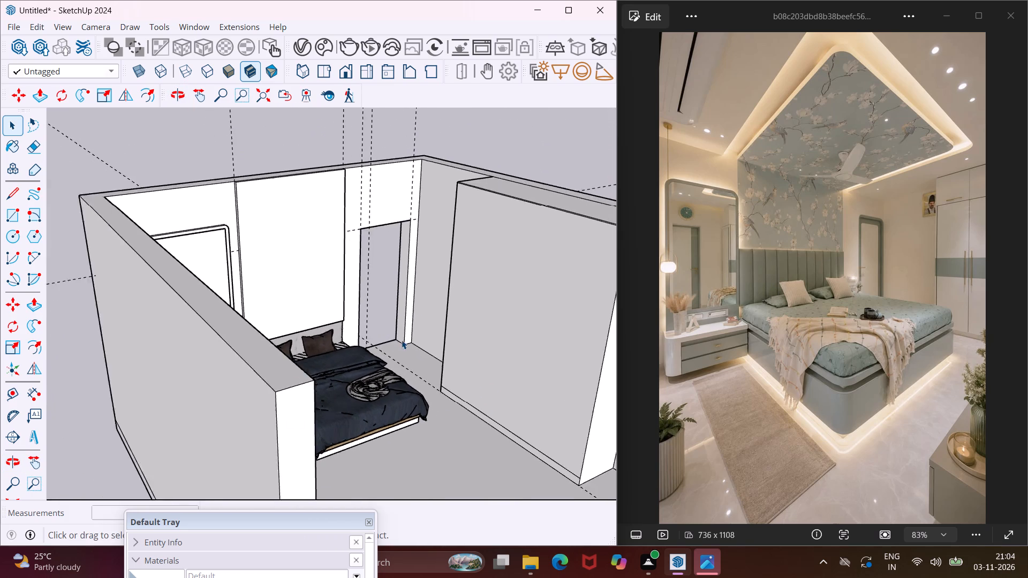
scroll(402, 340, "down", 4)
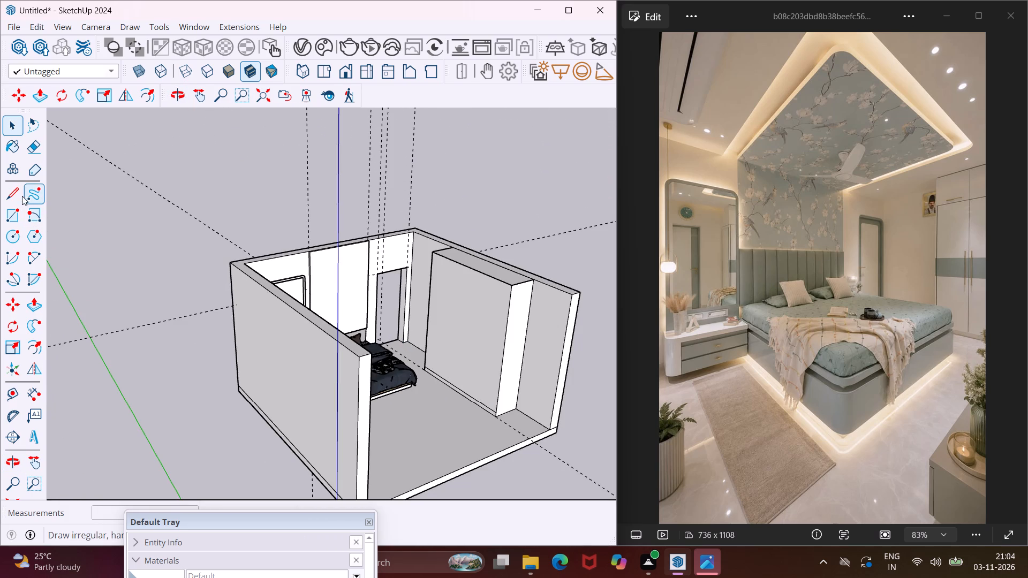
Draw a horizontal line about 7' 10" long across the wardrobe front, a short way below its top edge.
left_click(21, 196)
scroll(492, 315, "up", 8)
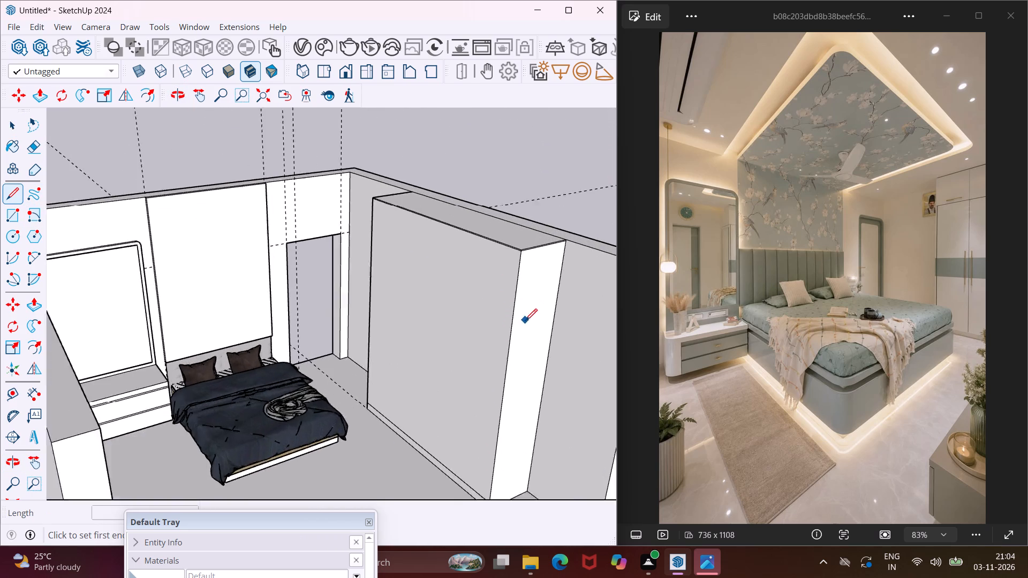
scroll(512, 300, "up", 4)
middle_click_drag(512, 300, 532, 298)
scroll(524, 291, "up", 3)
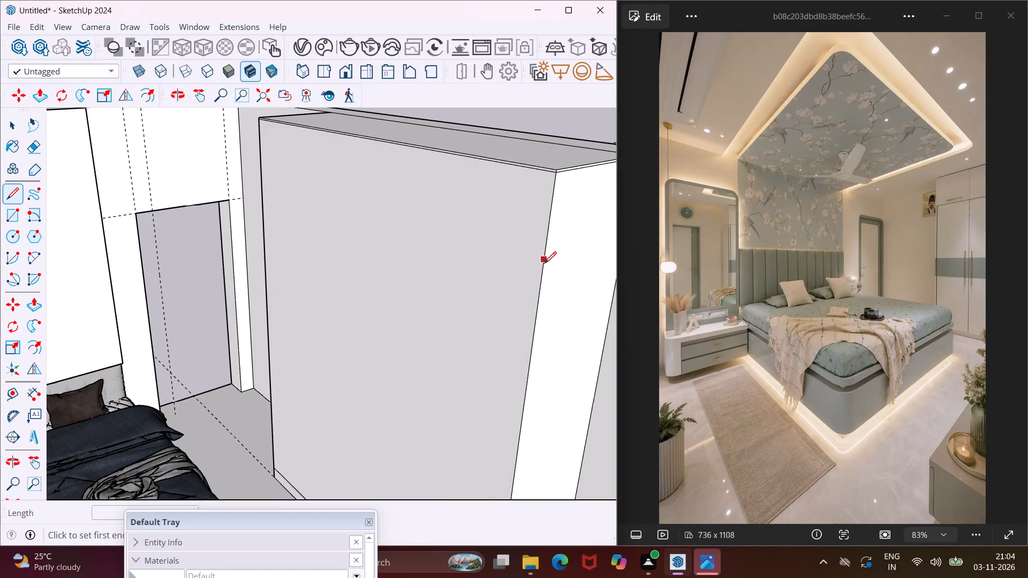
left_click(545, 263)
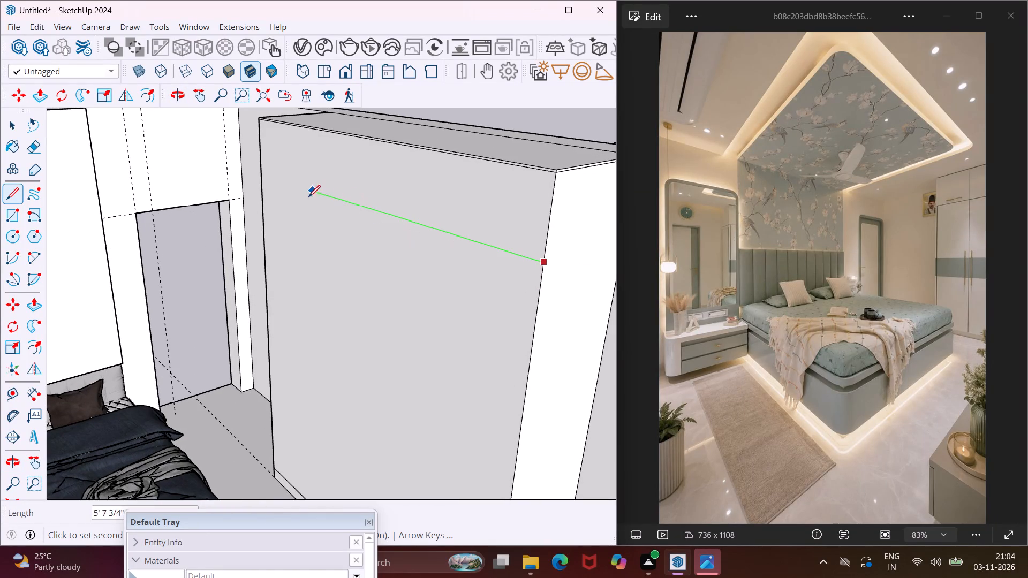
left_click(264, 177)
scroll(264, 177, "down", 1)
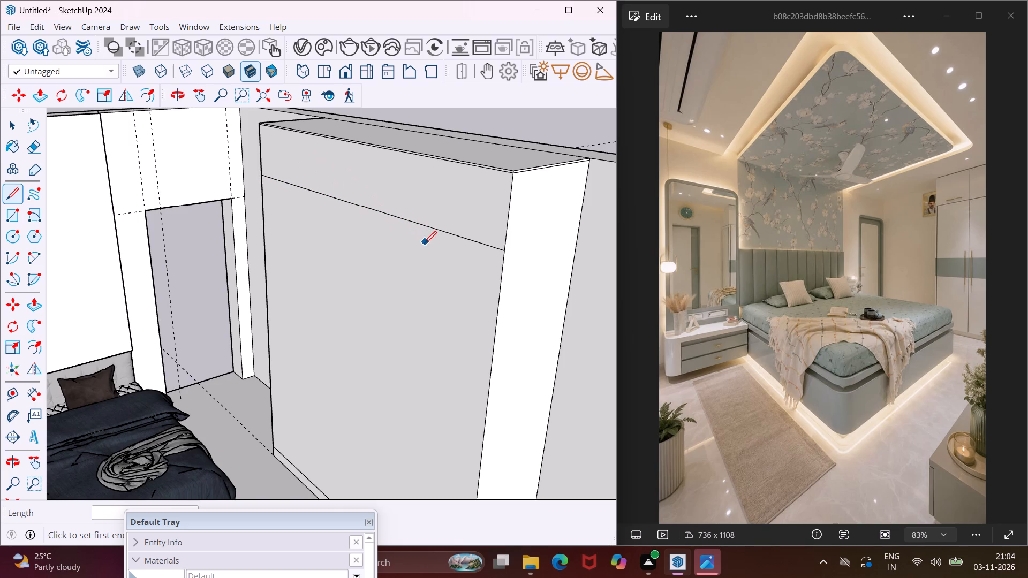
key("Escape")
key("space")
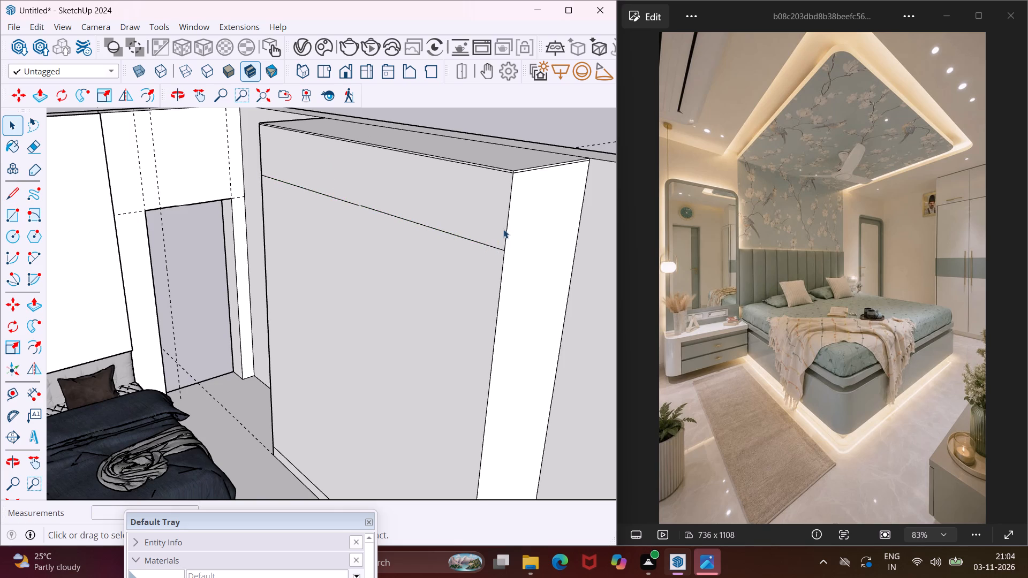
Copy the horizontal line on the wardrobe front 0.75" downward.
scroll(503, 229, "up", 8)
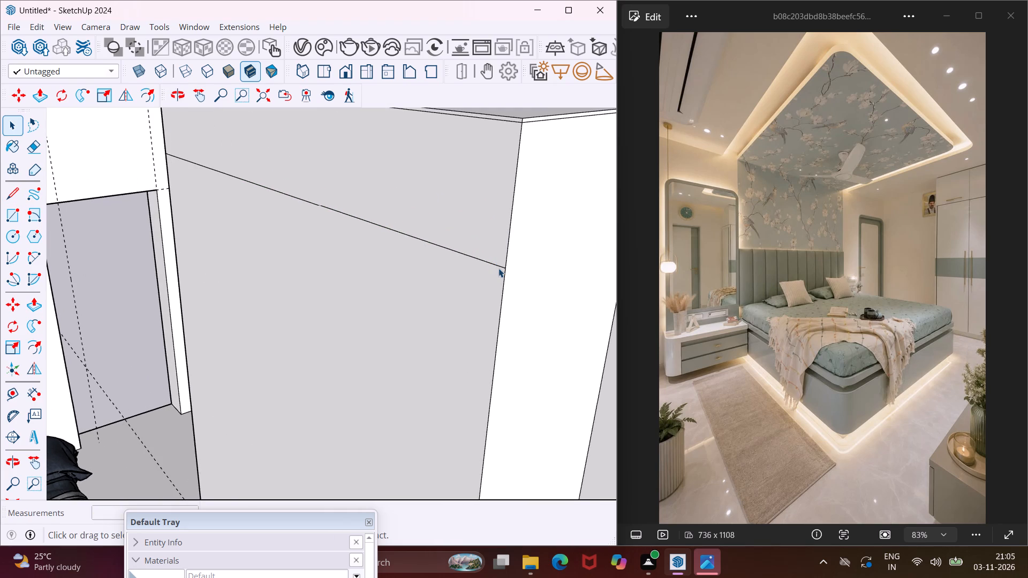
left_click(498, 268)
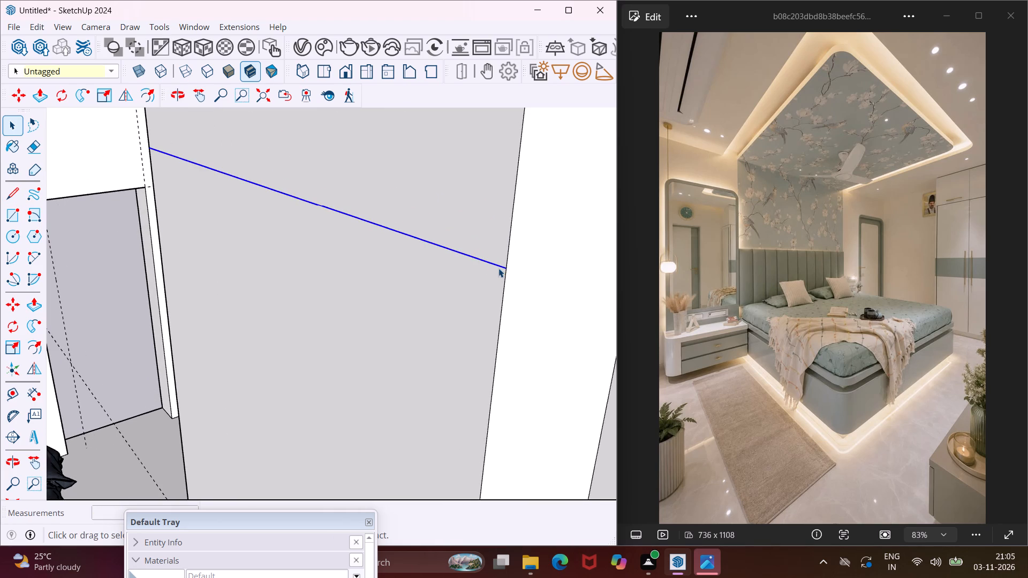
key("m")
scroll(506, 274, "up", 4)
left_click(508, 265)
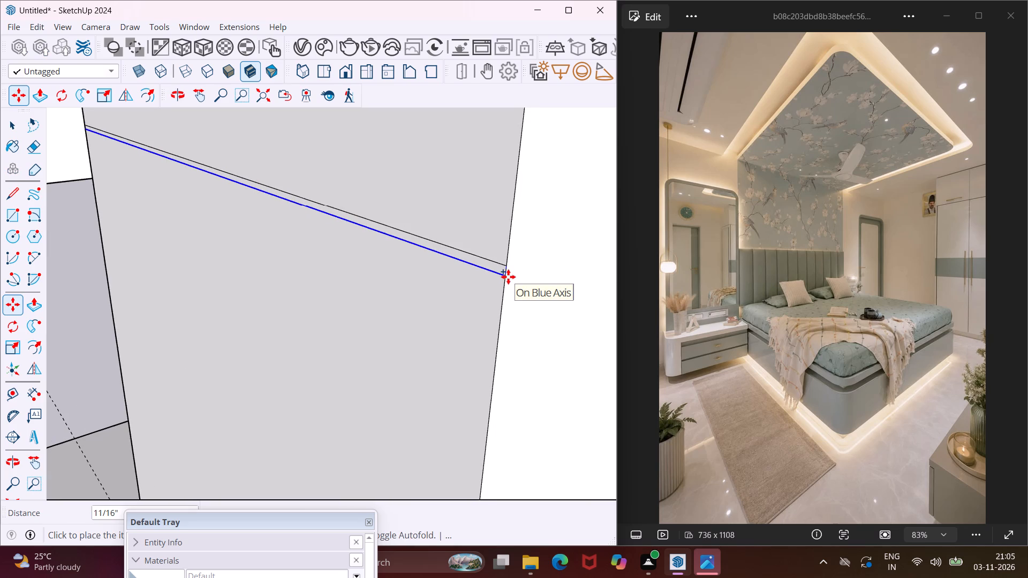
key("period")
type("75\"")
key("shift+Return")
key("Return")
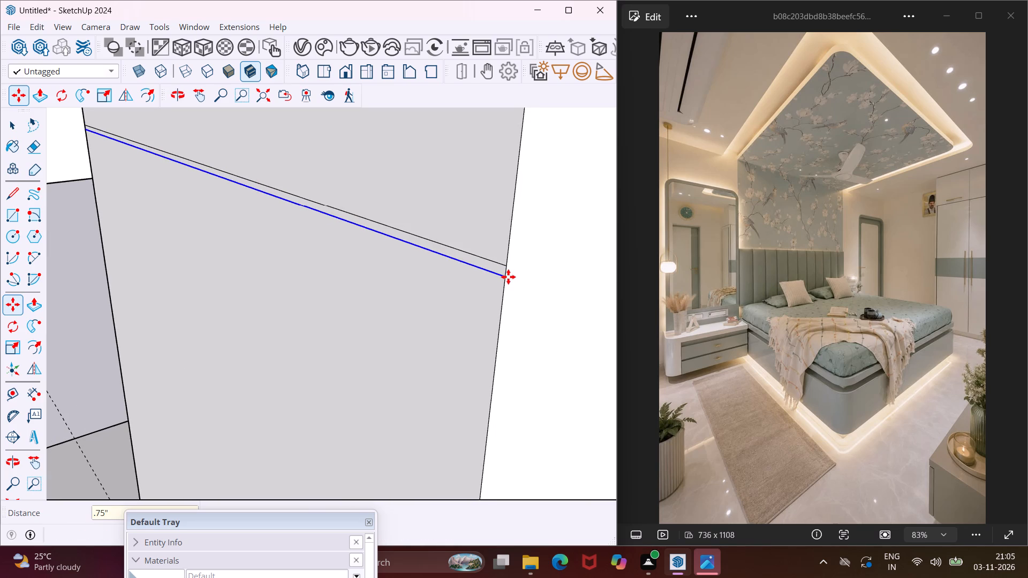
scroll(451, 268, "down", 14)
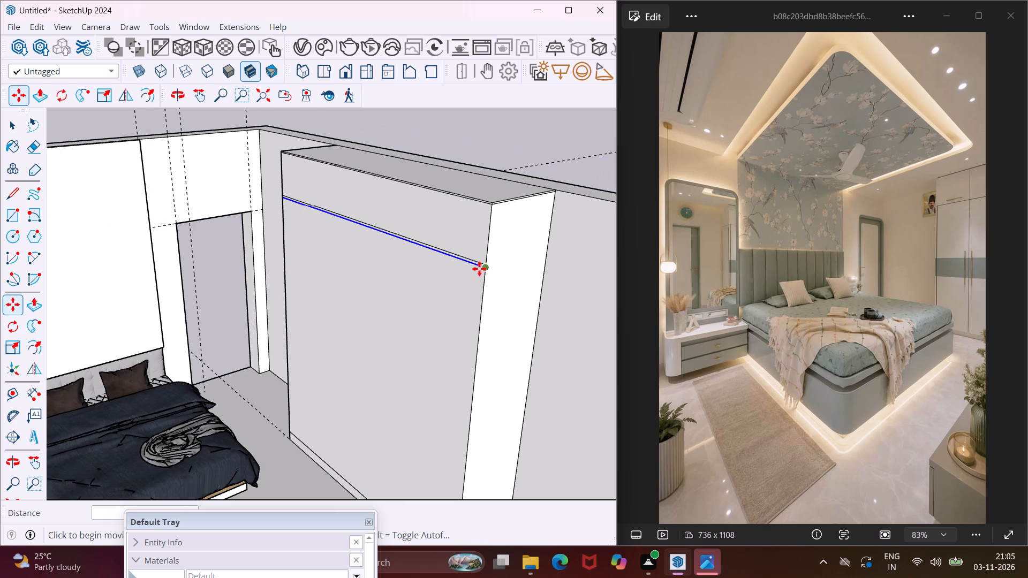
Draw two full-height vertical lines about 9' 7" long on the wardrobe front, dividing it into three door bays.
scroll(478, 269, "down", 2)
key("Escape")
key("space")
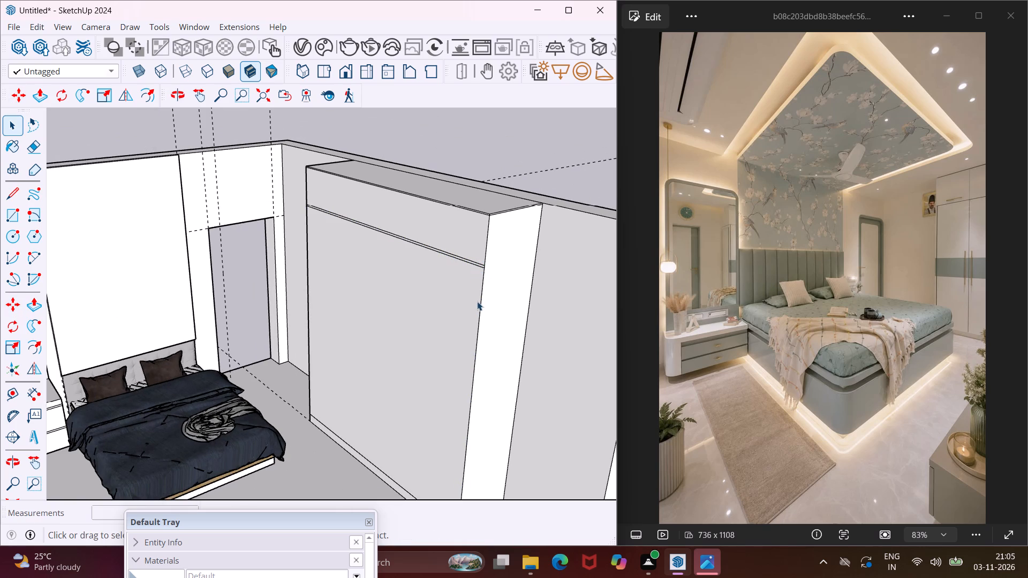
left_click(14, 192)
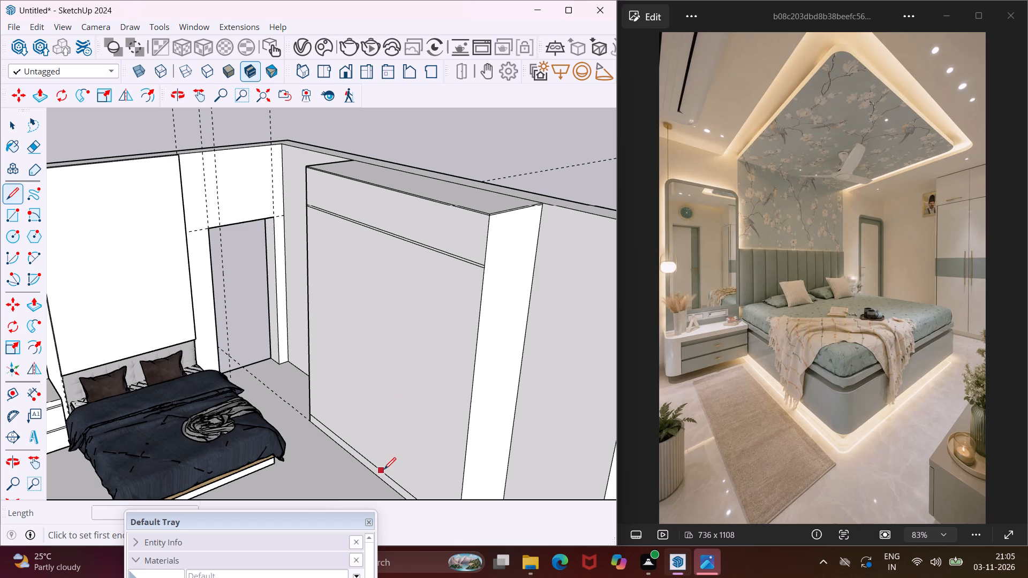
left_click(407, 489)
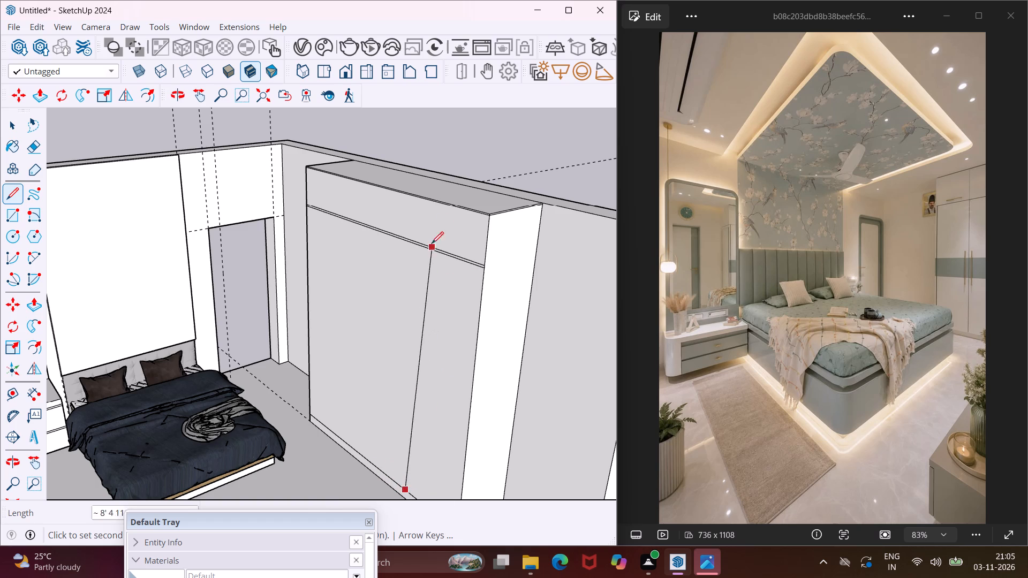
left_click(422, 202)
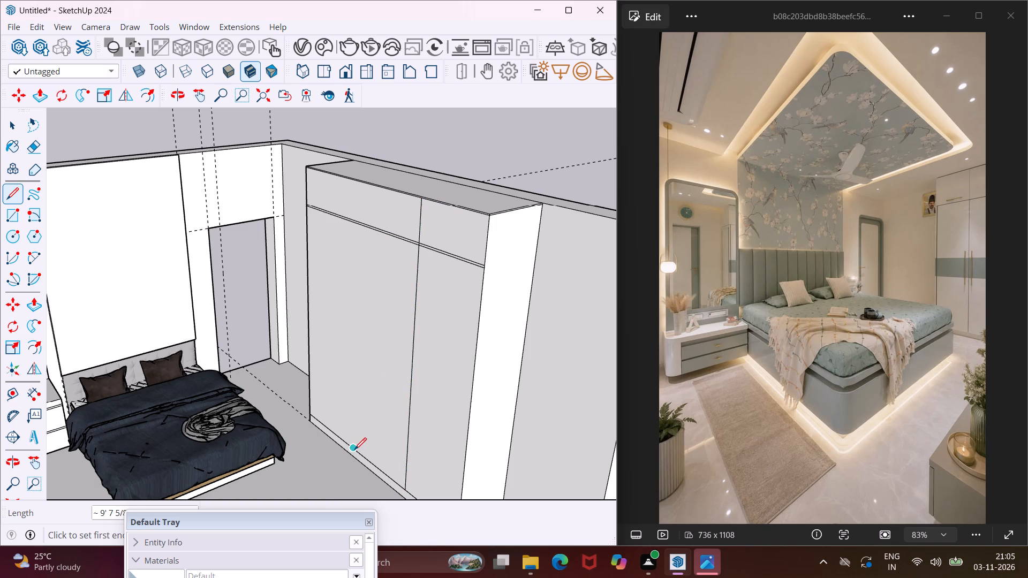
left_click(354, 450)
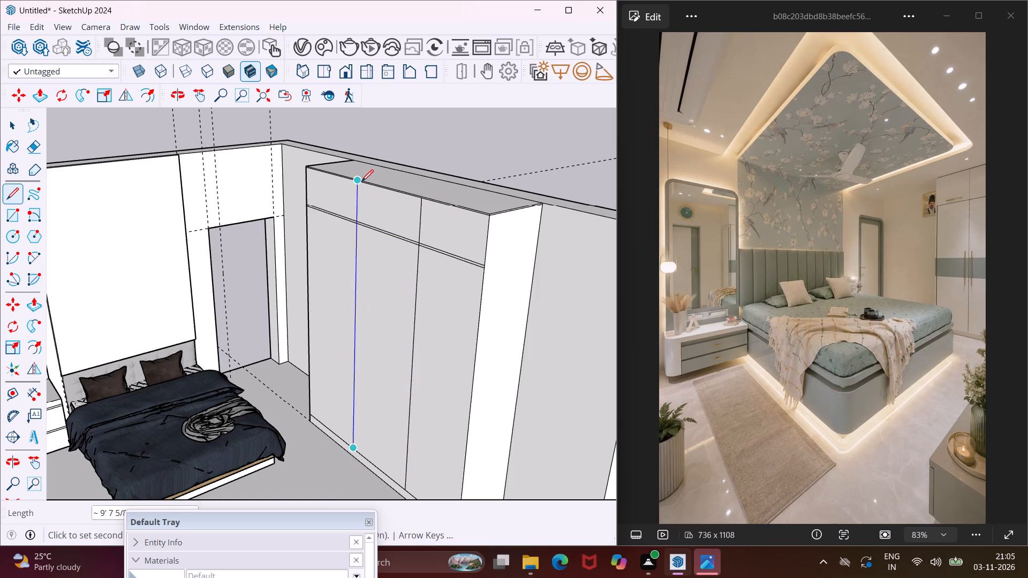
left_click(361, 181)
key("Escape")
key("space")
Copy the wardrobe front's vertical line nearest the doorway 0.75" sideways, away from the doorway.
scroll(359, 213, "up", 3)
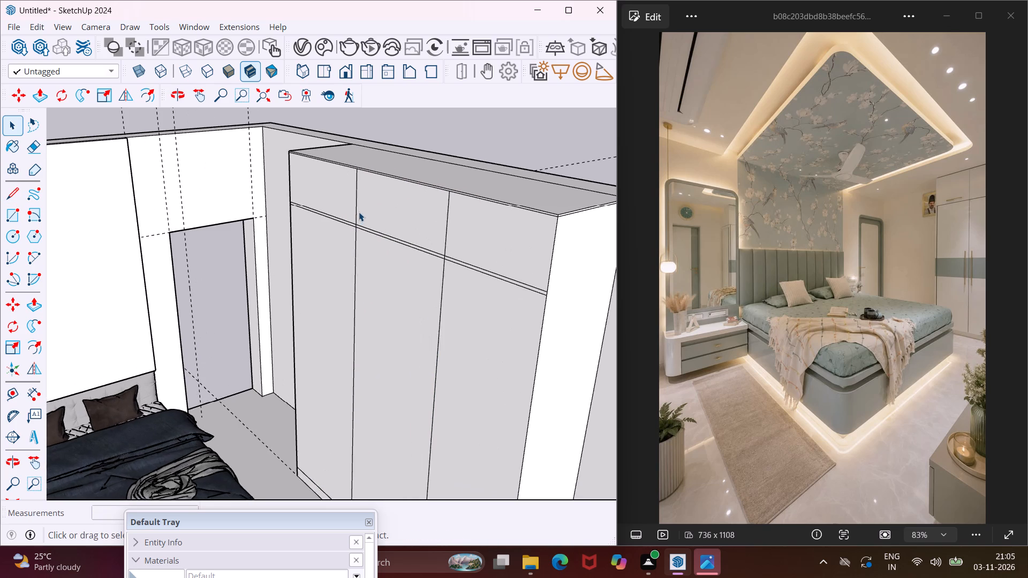
scroll(357, 211, "up", 5)
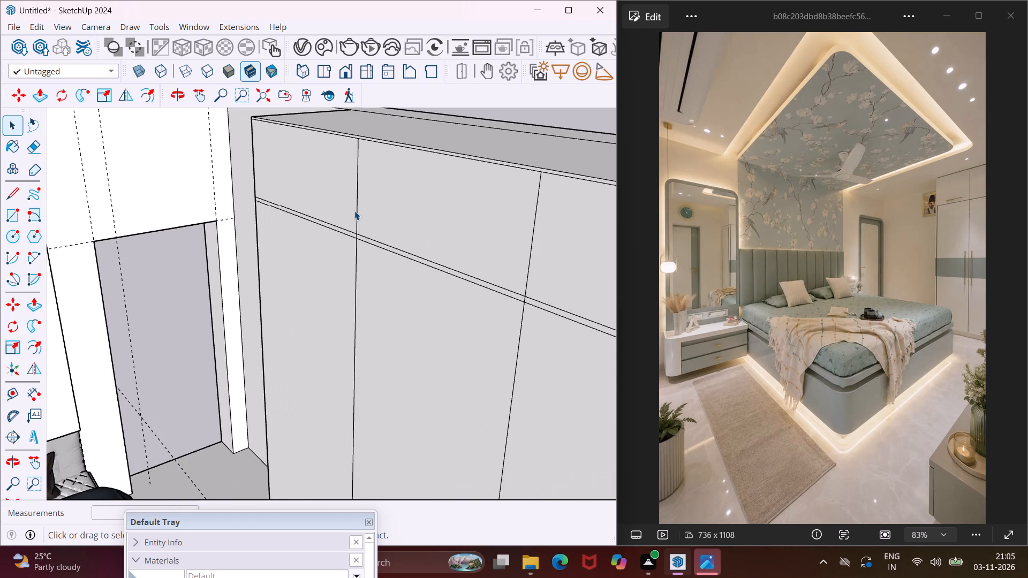
scroll(354, 211, "down", 5)
left_click(354, 211)
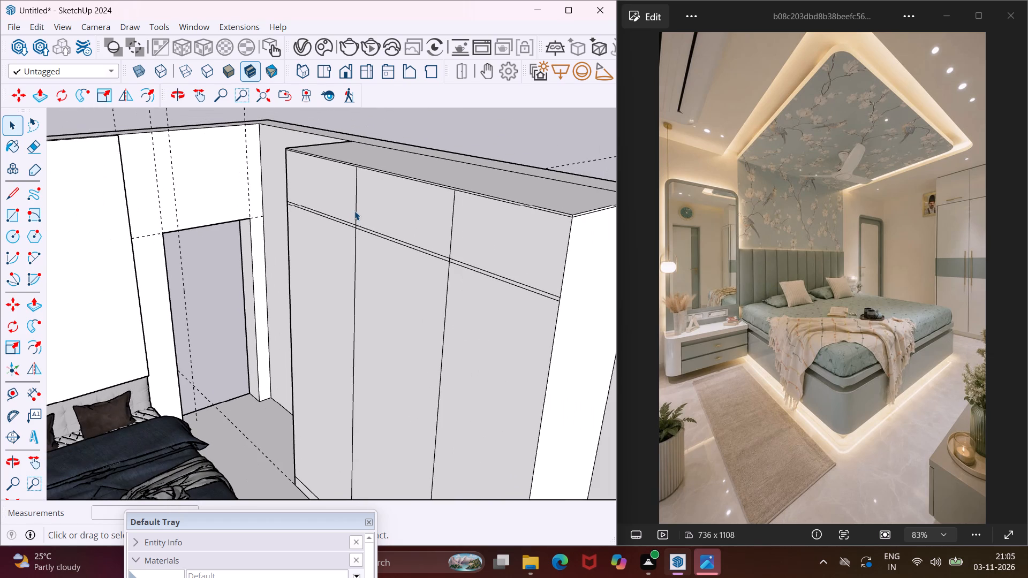
left_click(355, 233, "ctrl")
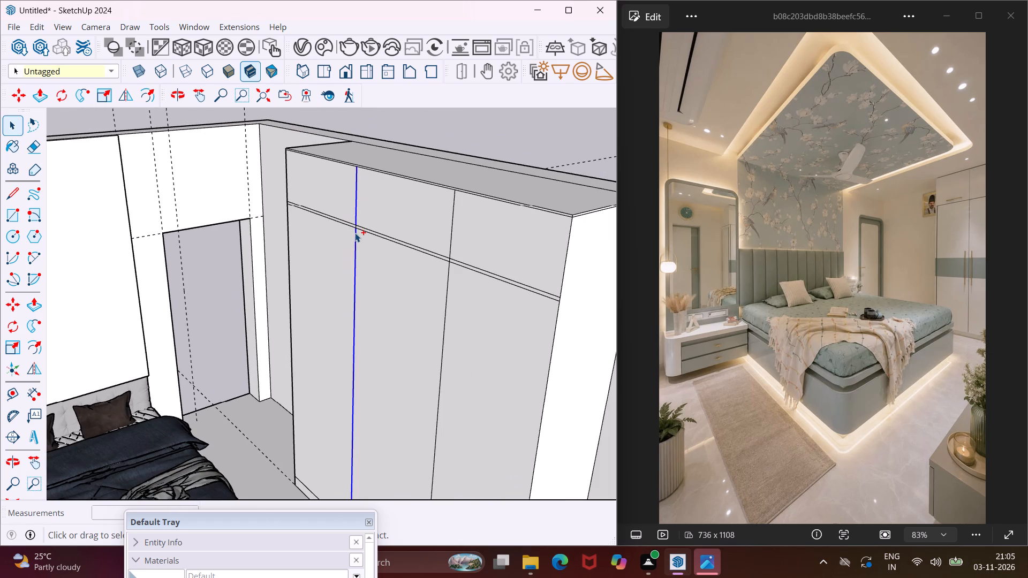
key("m")
scroll(354, 173, "up", 2)
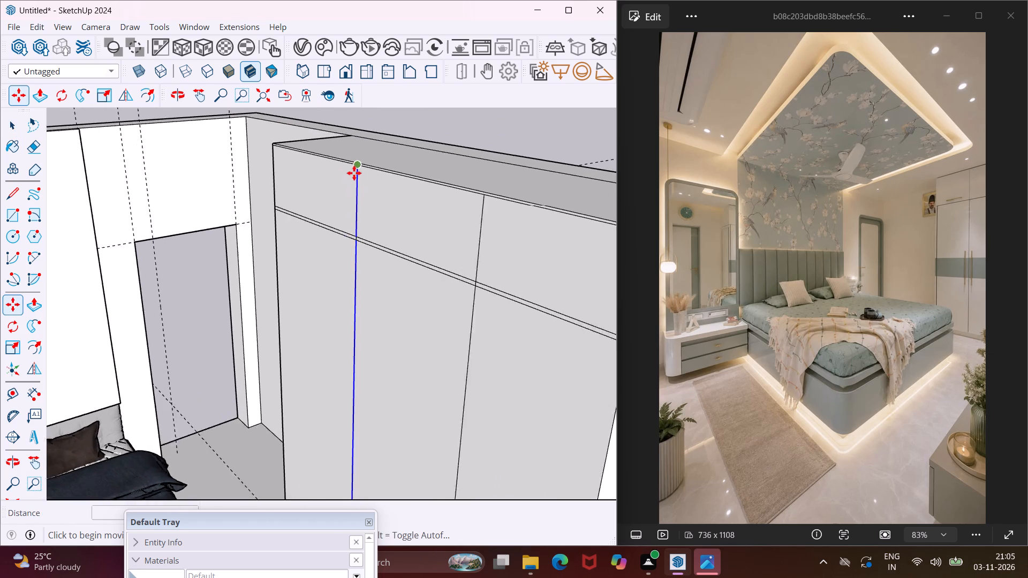
scroll(354, 173, "up", 10)
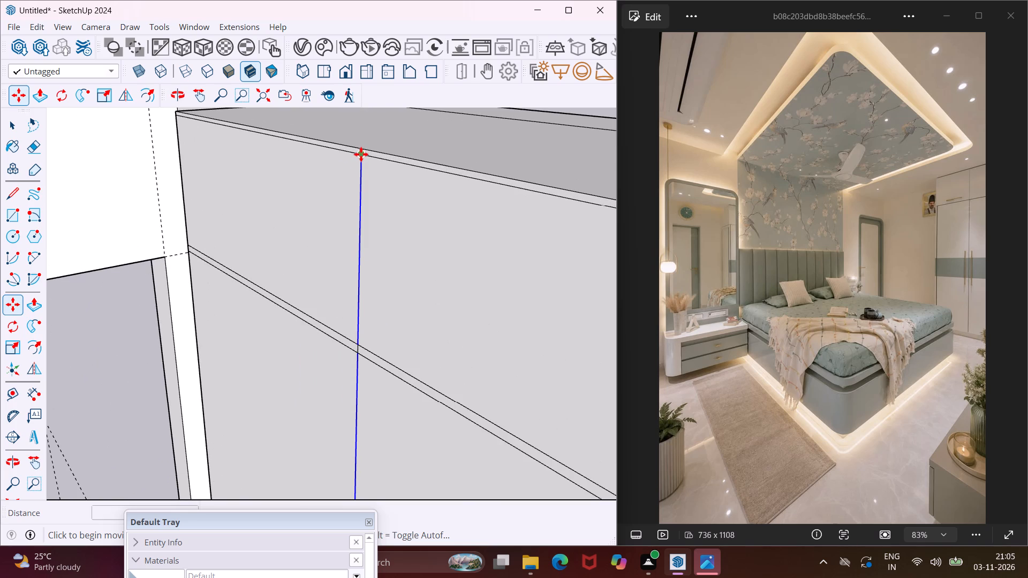
left_click(361, 154)
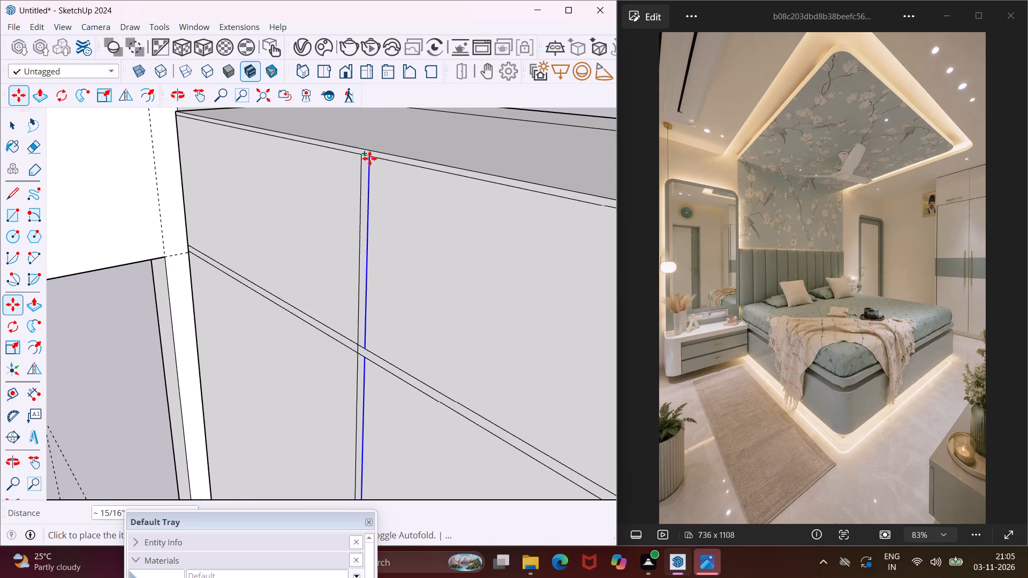
type(".75")
key("shift+quotedbl")
key("Return")
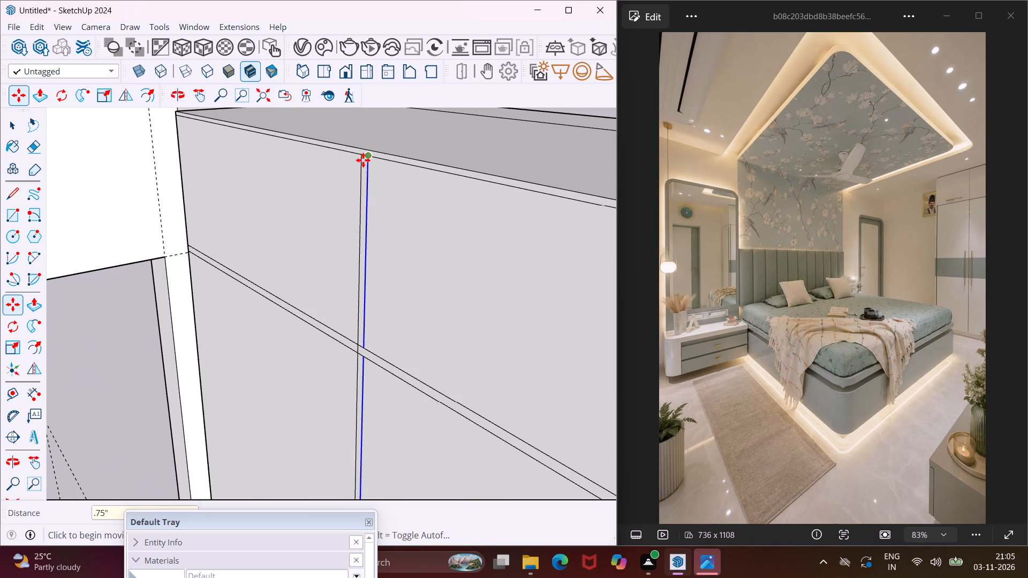
scroll(358, 166, "down", 13)
key("Escape")
key("space")
Copy both segments of the wardrobe front's other vertical divider line 0.75" sideways, away from the doorway.
scroll(464, 224, "up", 1)
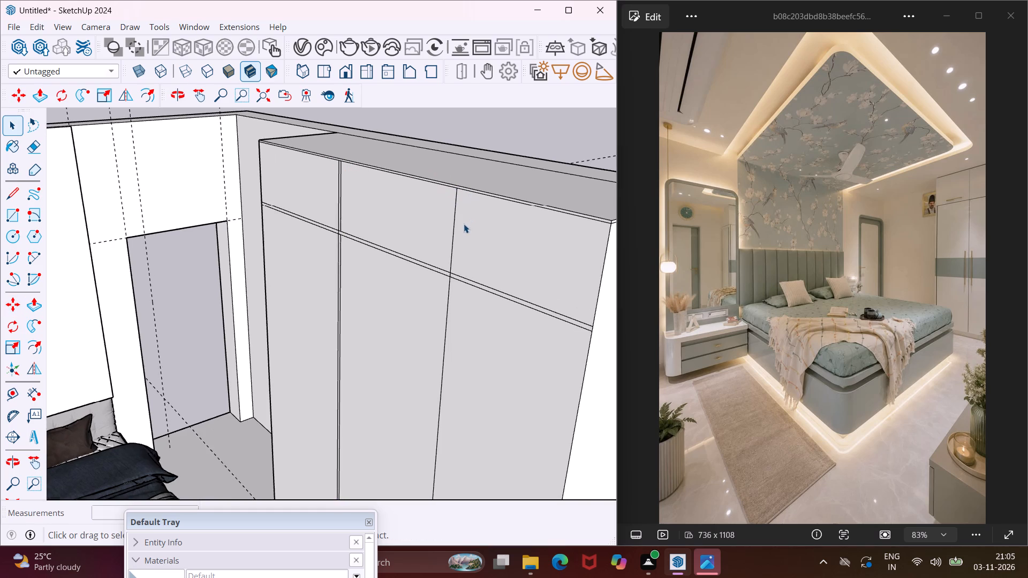
scroll(464, 224, "up", 1)
left_click(452, 246)
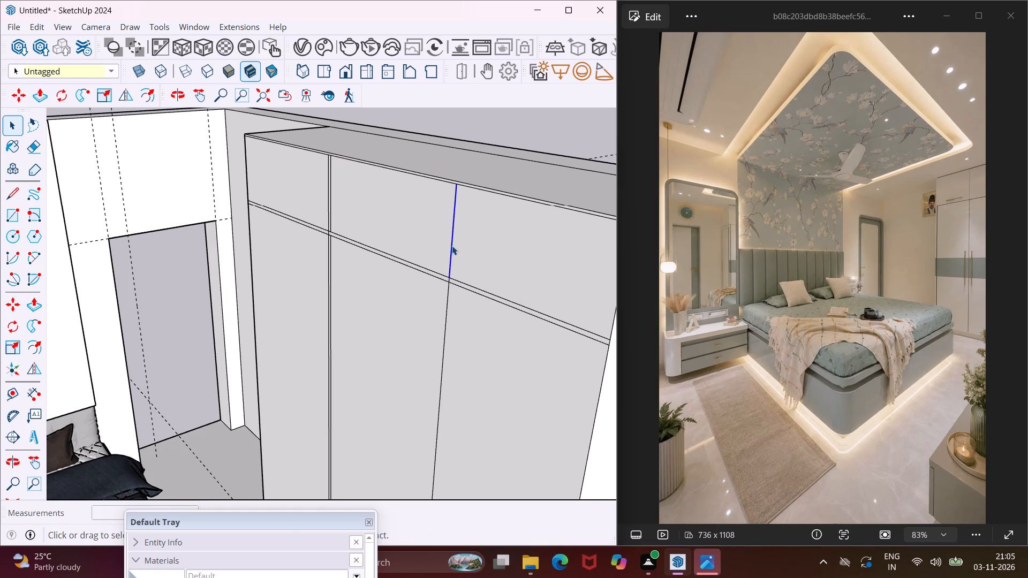
left_click(448, 309, "ctrl")
key("m")
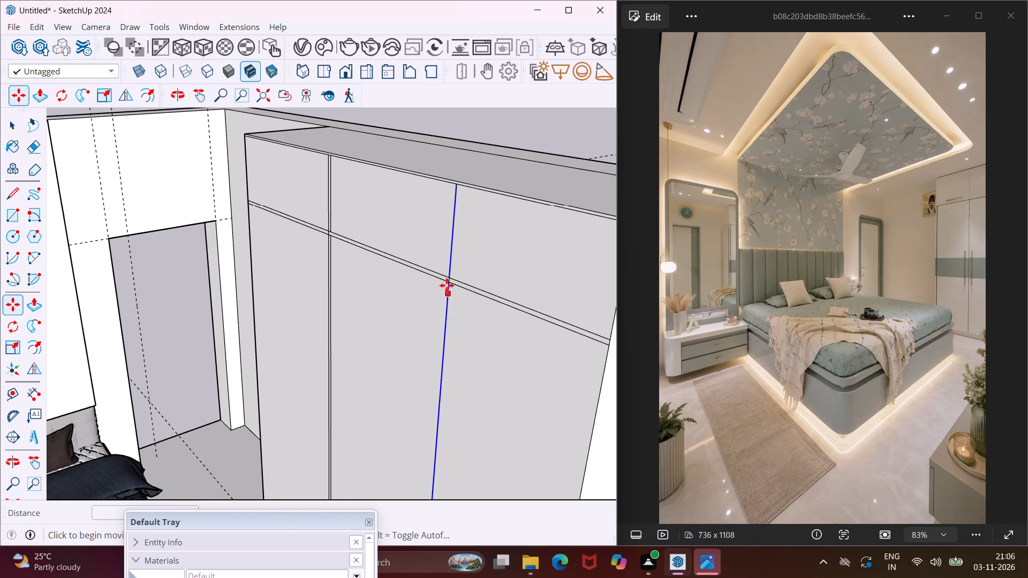
scroll(447, 233, "up", 7)
left_click(462, 144)
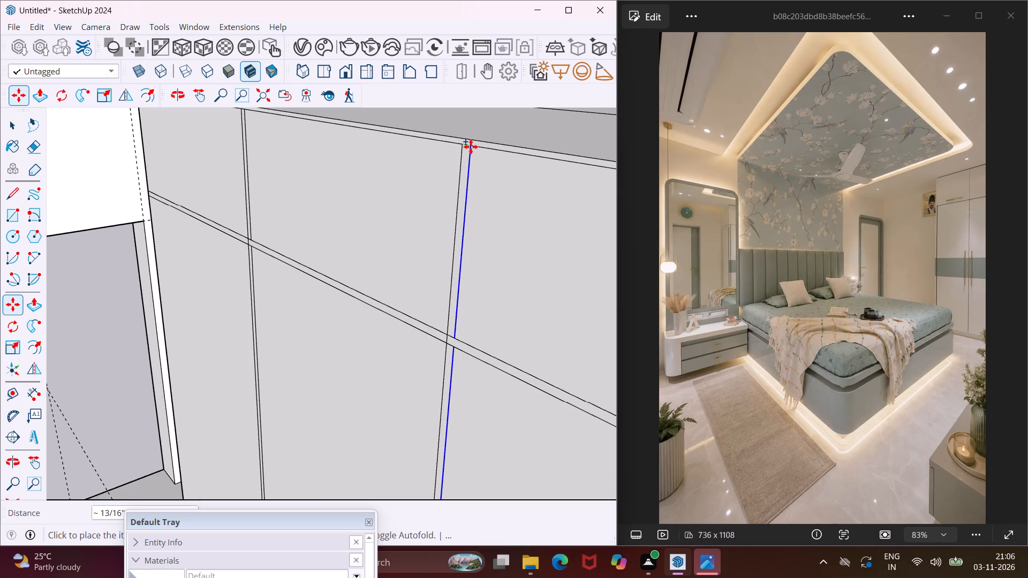
key("period")
type("75\"")
key("Return")
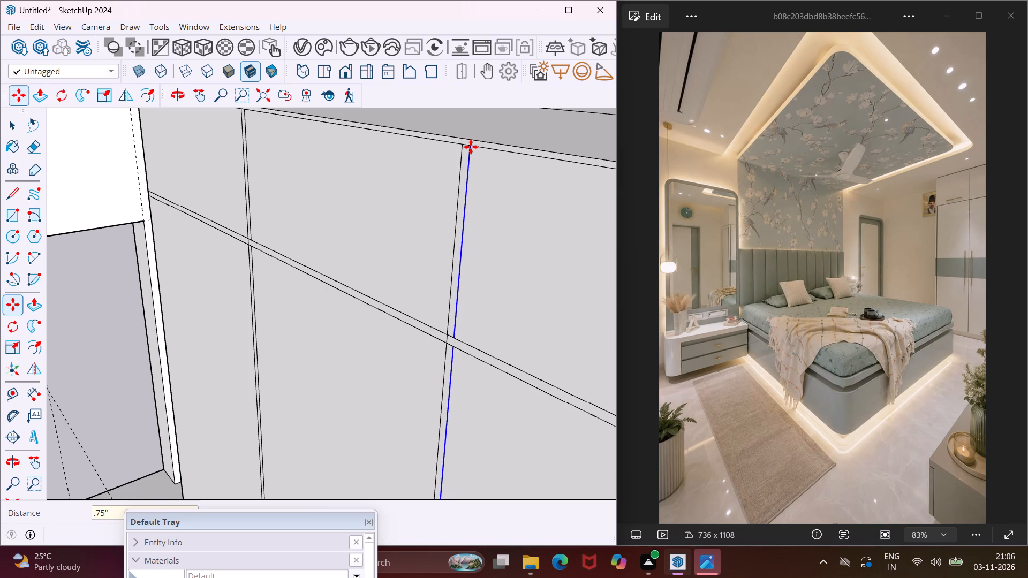
scroll(487, 158, "down", 6)
scroll(487, 211, "down", 7)
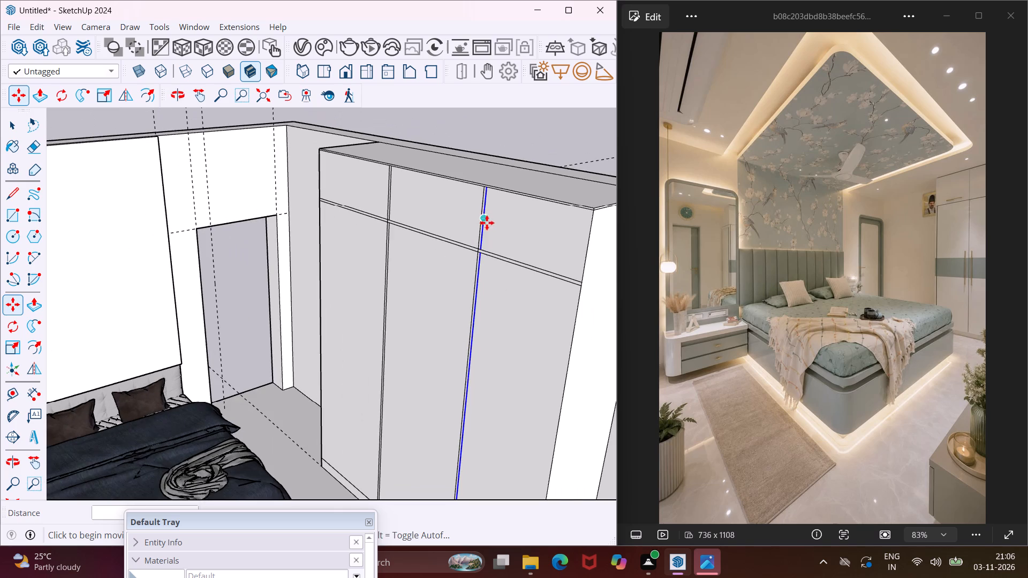
key("Escape")
key("space")
scroll(460, 334, "down", 5)
middle_click_drag(508, 374, 471, 356)
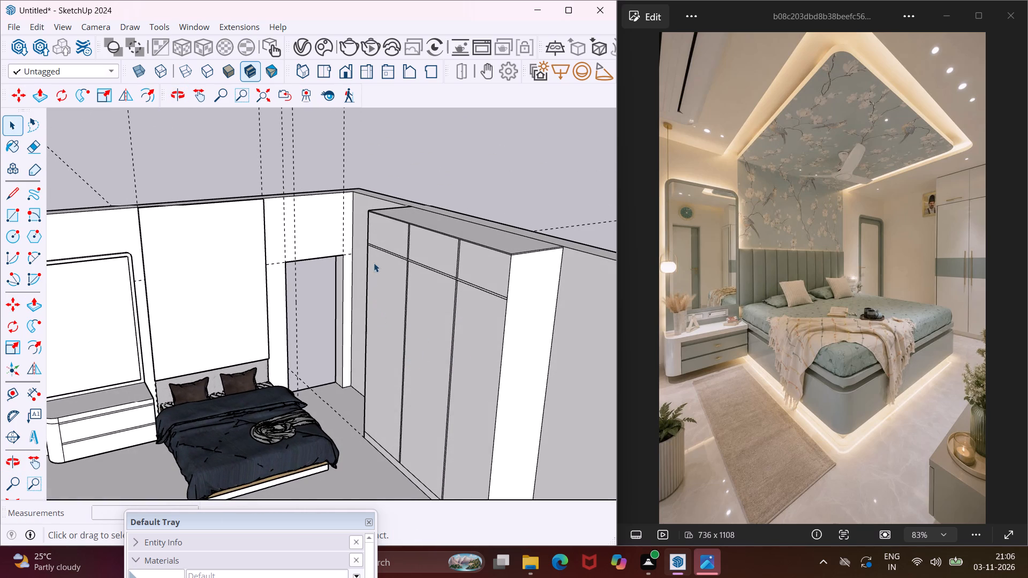
Copy the wardrobe front's doorway-side vertical edge, below the double horizontal line, 3/16" inward.
scroll(375, 251, "up", 9)
middle_click_drag(372, 243, 464, 256)
scroll(464, 256, "up", 1)
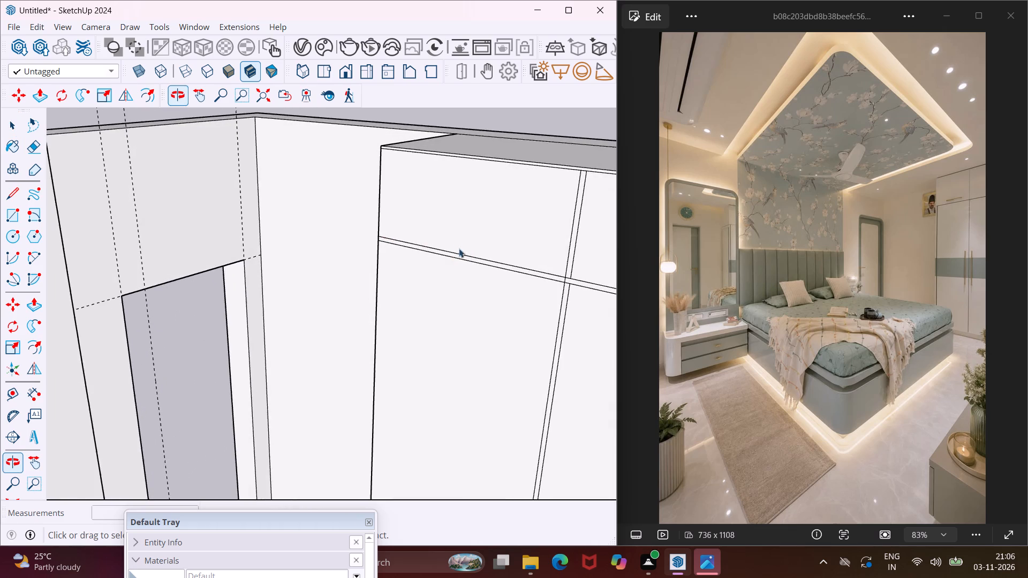
scroll(448, 233, "up", 4)
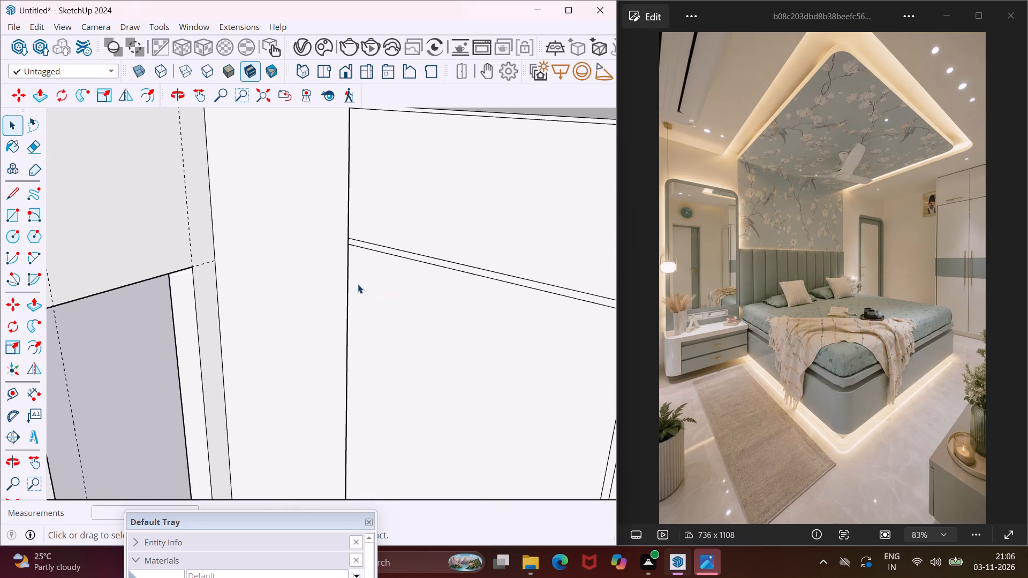
left_click(348, 273)
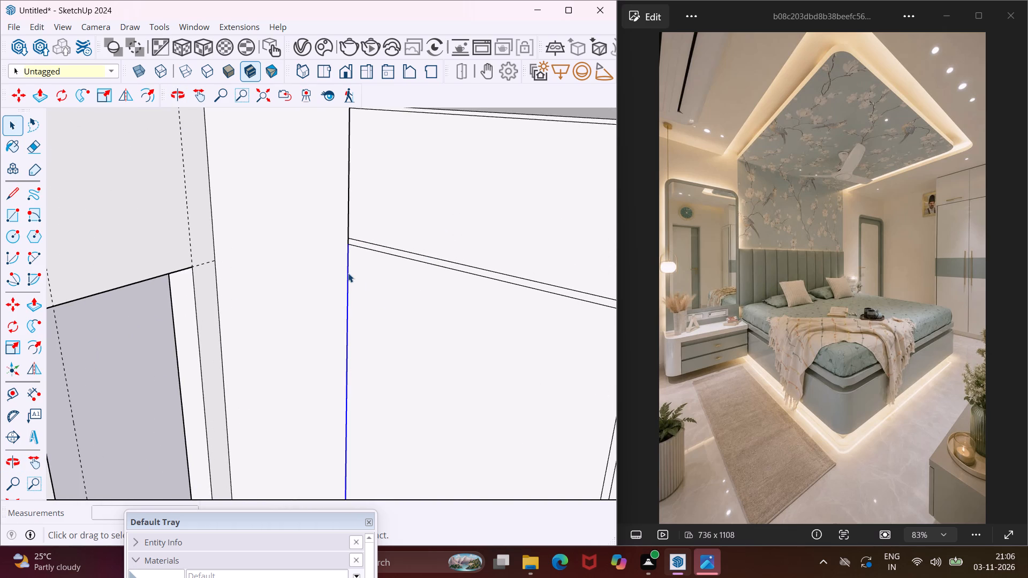
key("m")
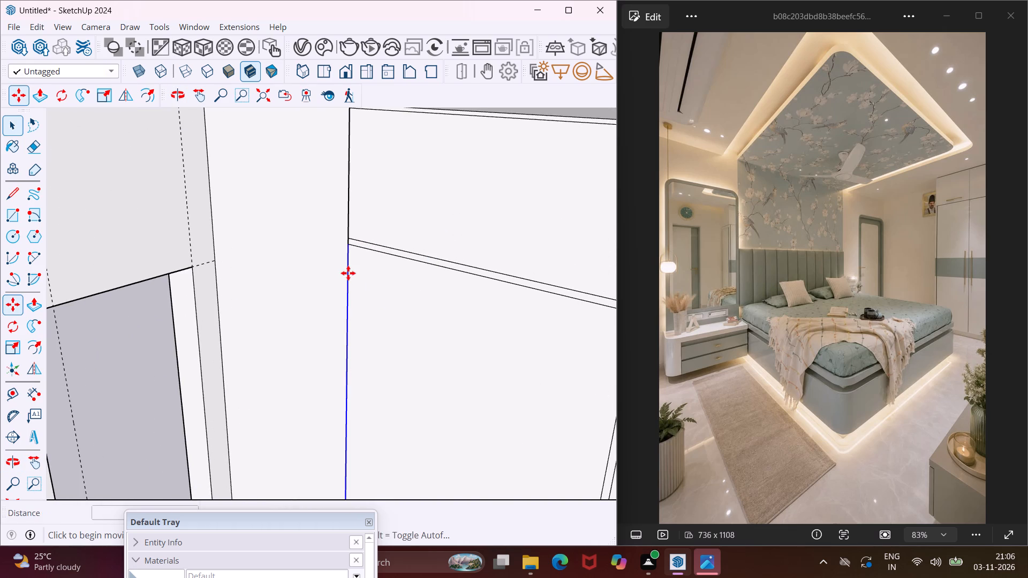
scroll(351, 240, "up", 11)
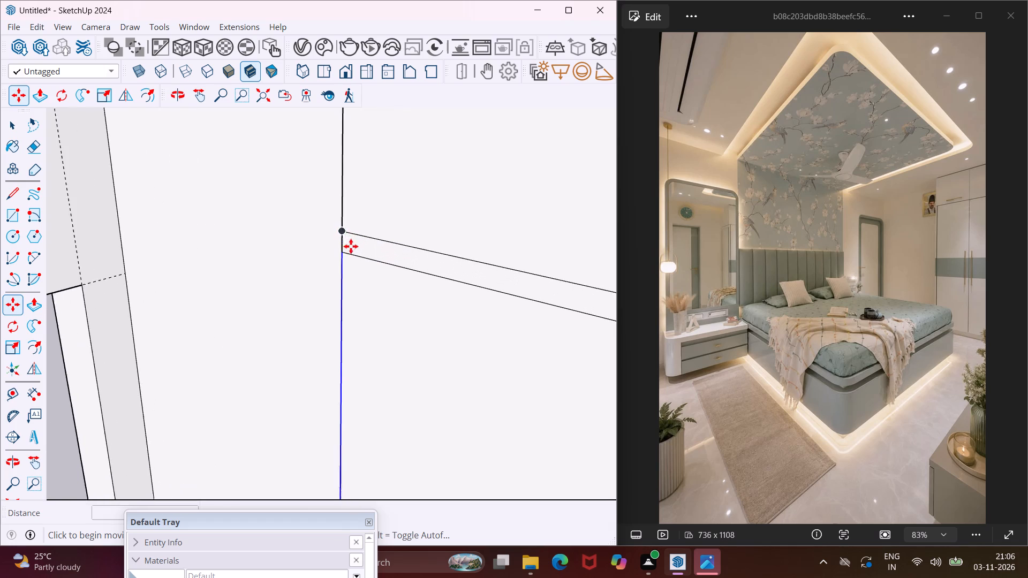
scroll(351, 246, "up", 6)
left_click(337, 253)
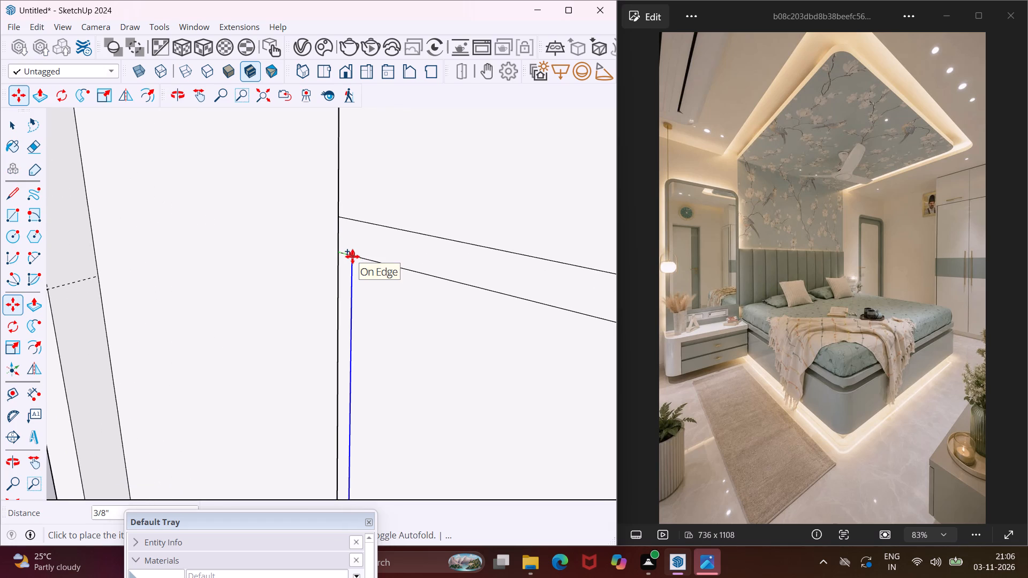
scroll(352, 256, "up", 12)
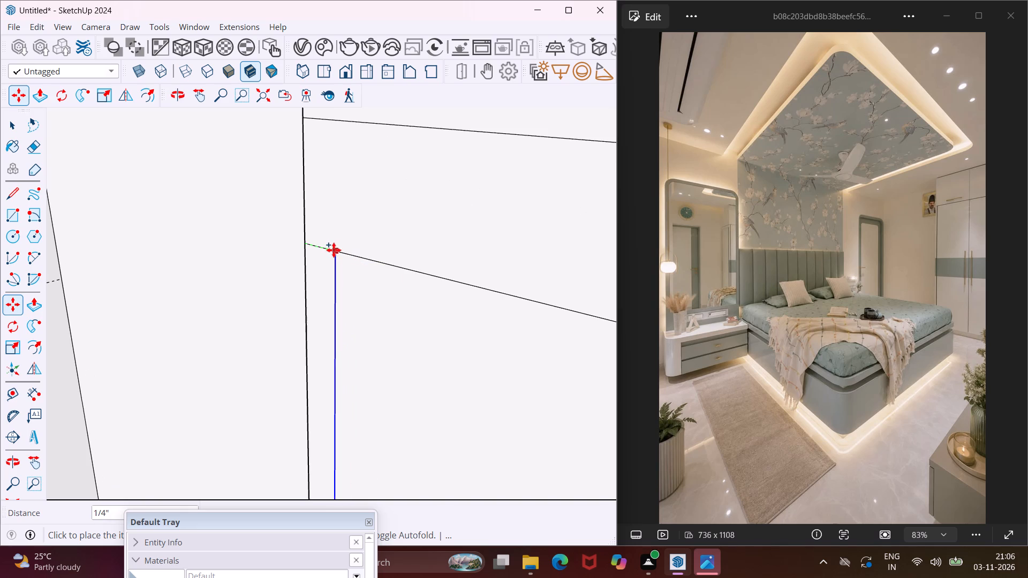
left_click(331, 249)
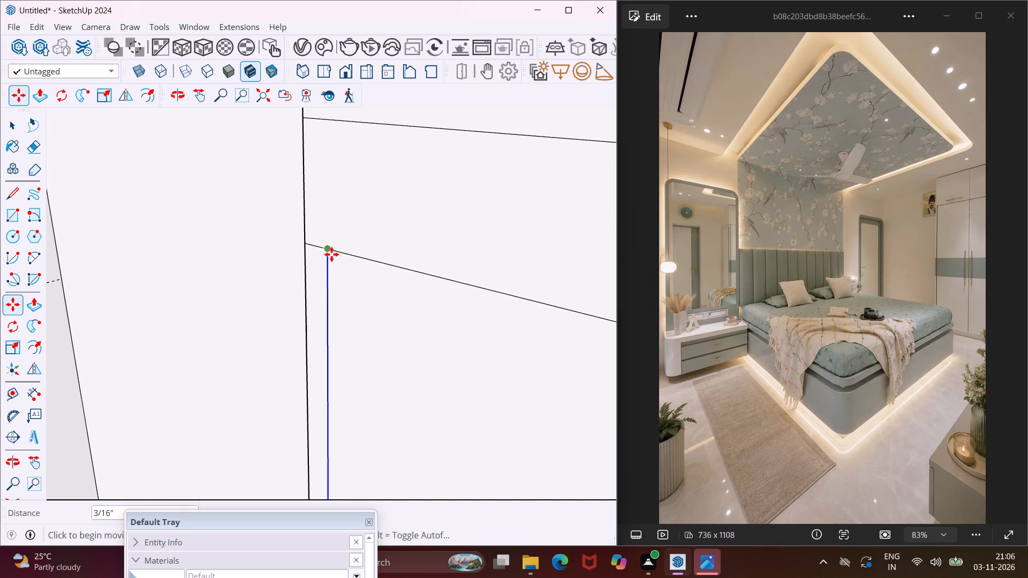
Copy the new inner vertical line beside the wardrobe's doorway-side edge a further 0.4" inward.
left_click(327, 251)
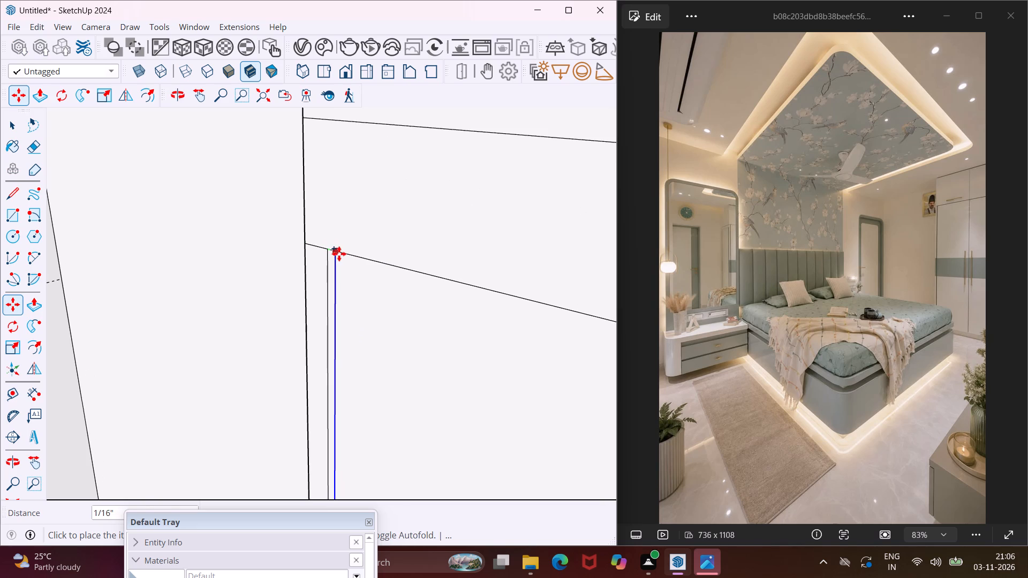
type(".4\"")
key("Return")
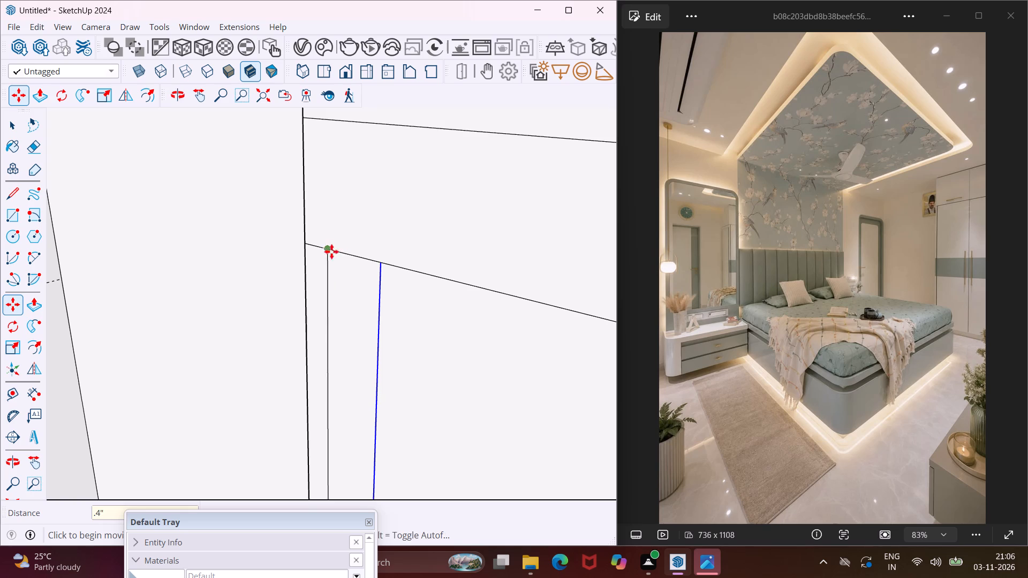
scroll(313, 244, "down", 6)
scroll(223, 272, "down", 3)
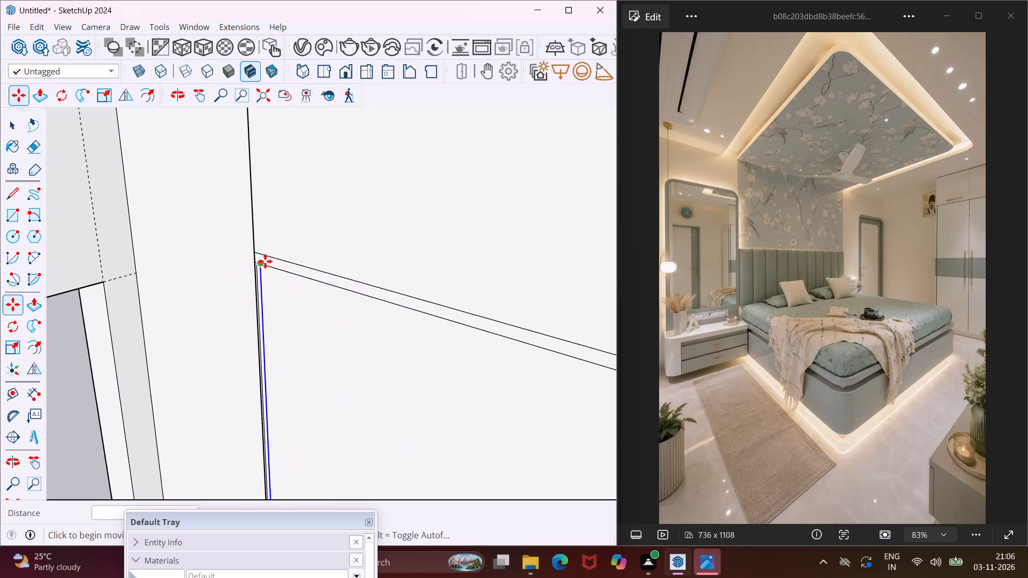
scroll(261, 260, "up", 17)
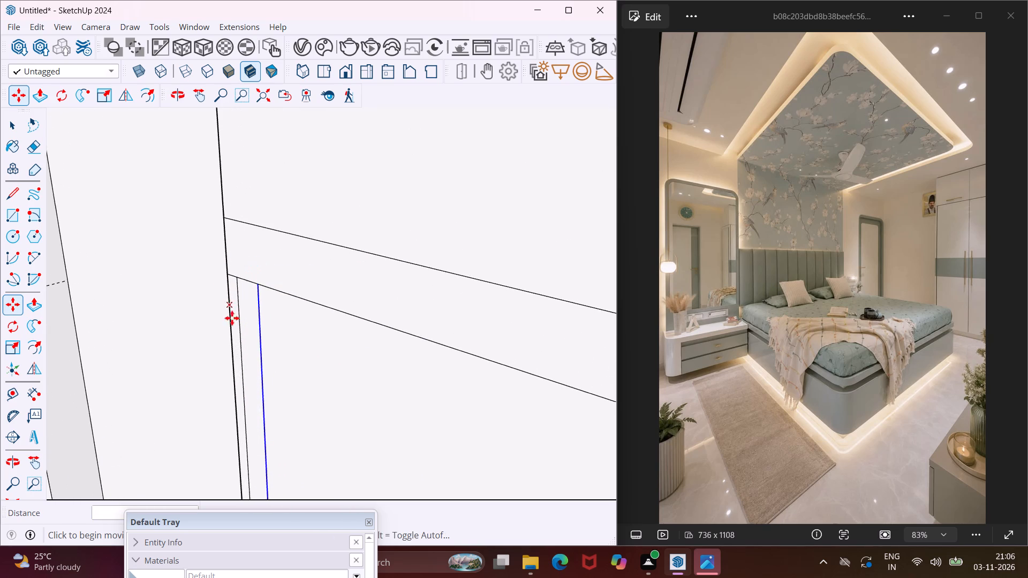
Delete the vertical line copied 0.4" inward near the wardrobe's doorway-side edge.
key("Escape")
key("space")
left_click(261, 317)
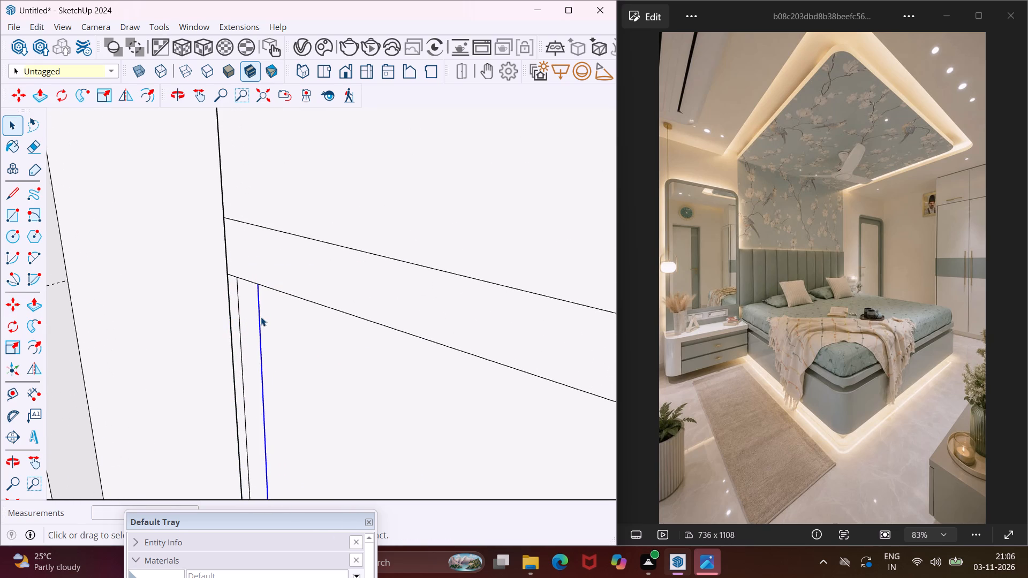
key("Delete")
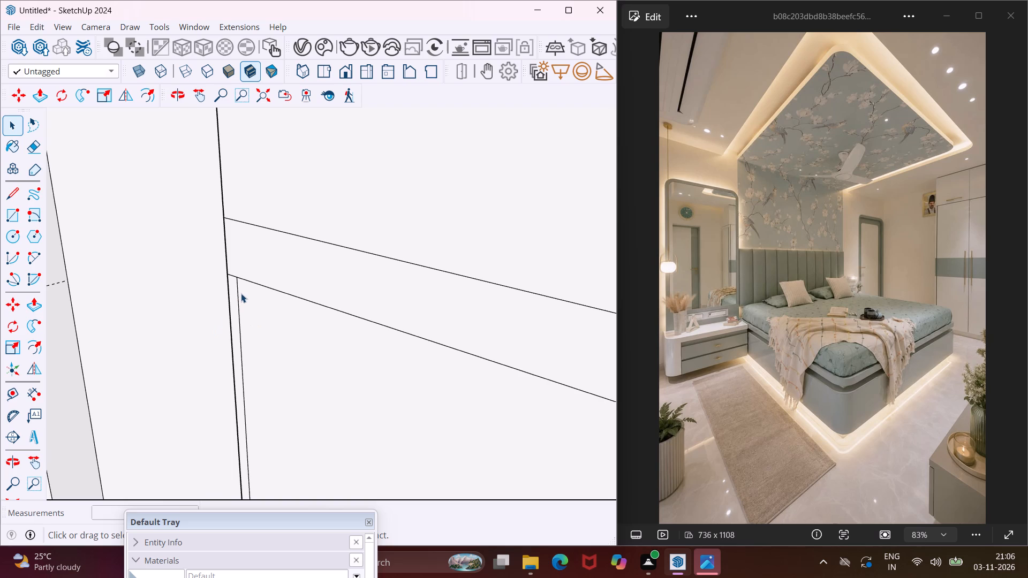
Copy the inner vertical line beside the wardrobe front's doorway-side edge 0.4" further inward, below the double horizontal line.
left_click(237, 291)
key("m")
scroll(235, 291, "up", 4)
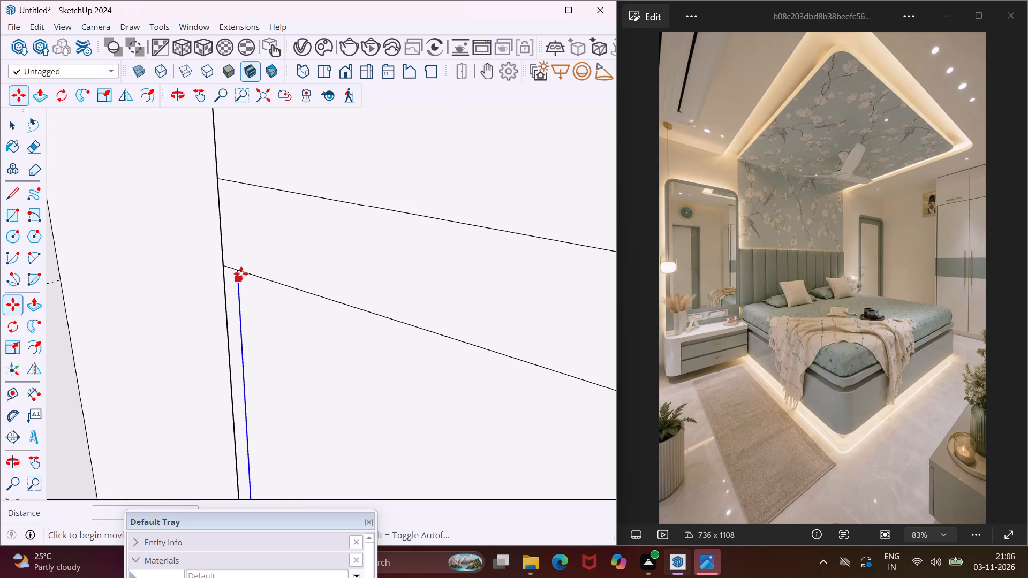
left_click(235, 270)
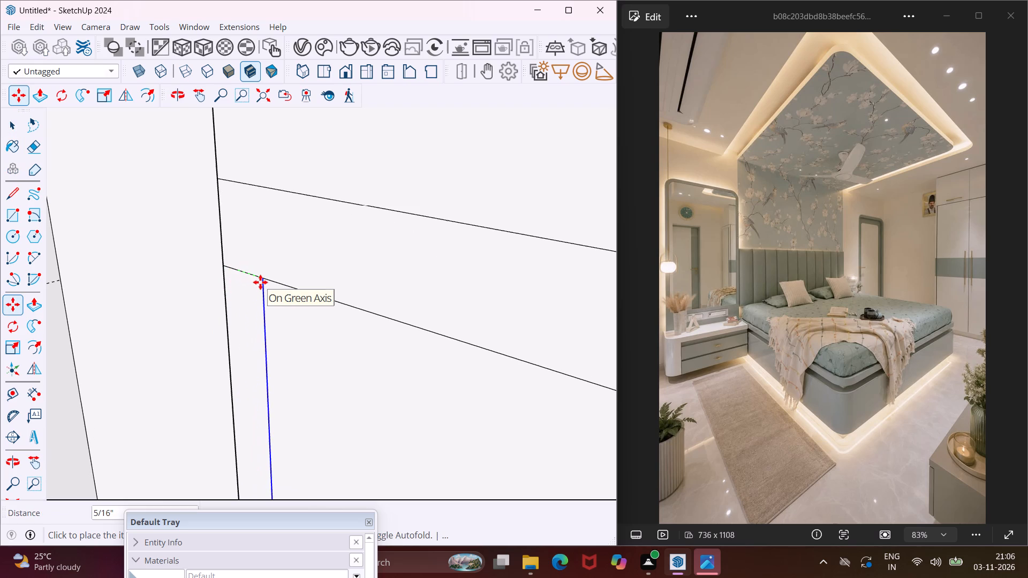
type(".4")
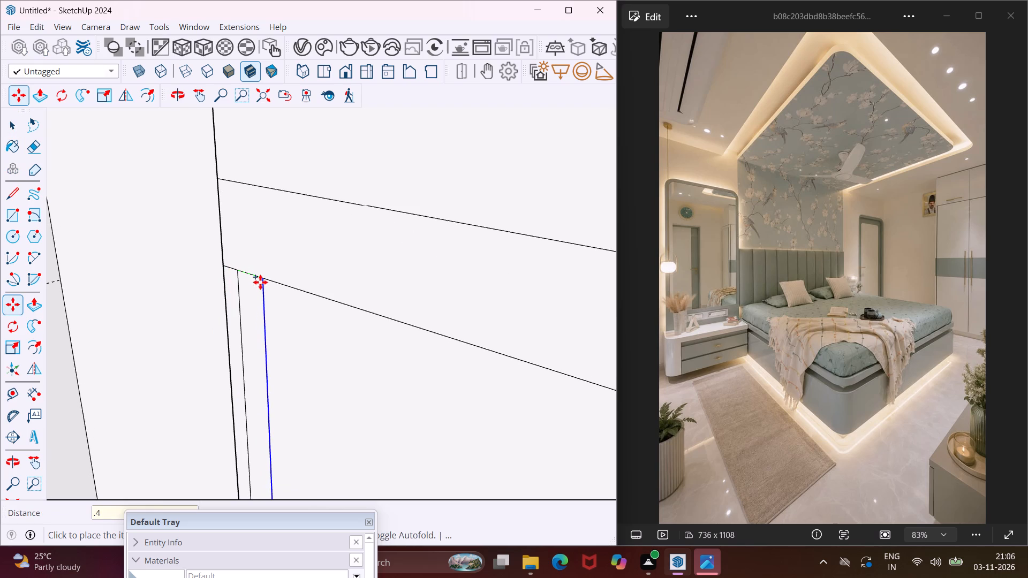
key("shift+quotedbl")
key("Return")
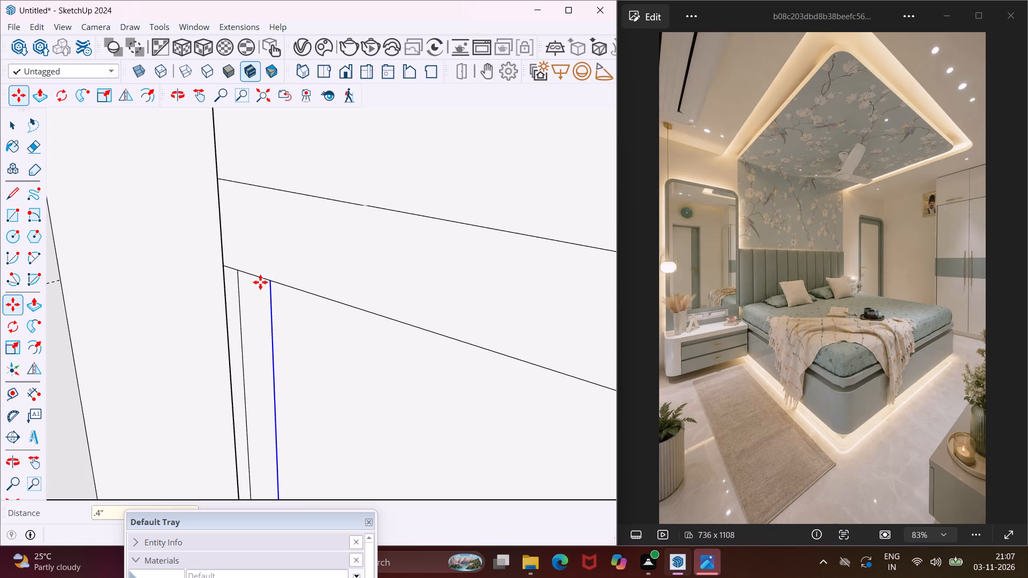
scroll(214, 263, "down", 4)
scroll(172, 244, "down", 8)
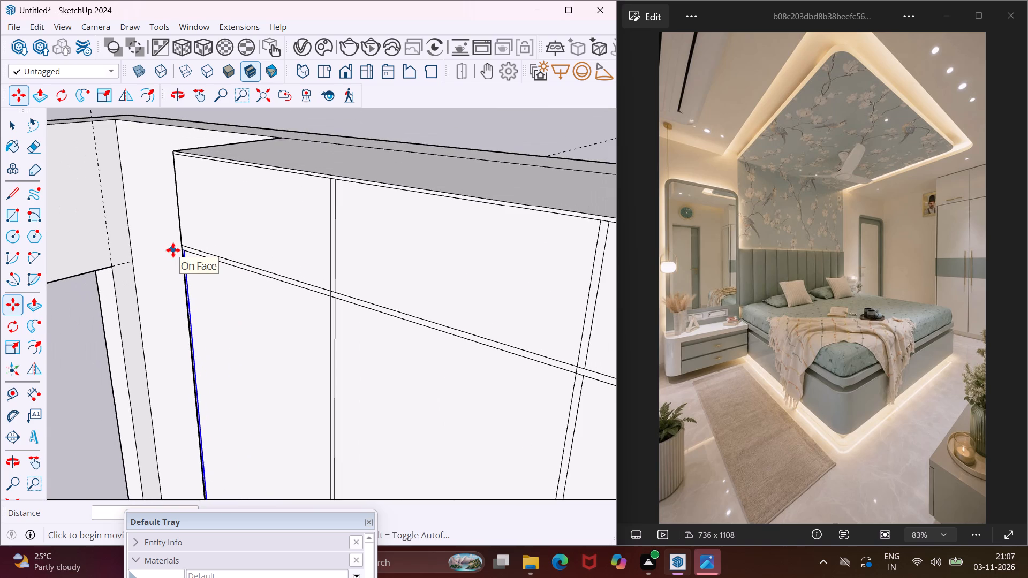
scroll(173, 250, "down", 2)
key("Escape")
key("space")
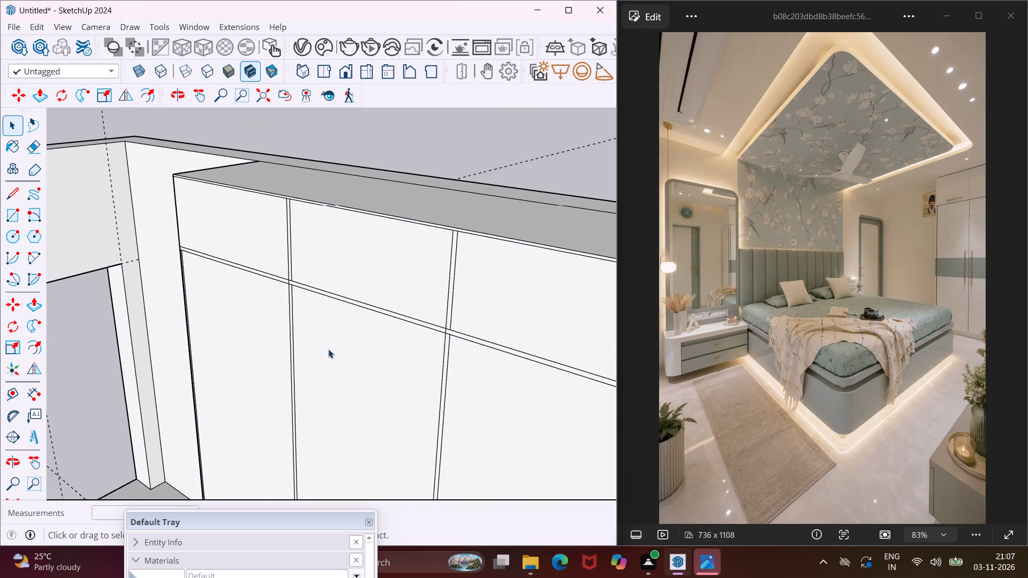
Copy the wardrobe front's vertical edge farthest from the doorway, below the double horizontal line, about 3/8" inward.
scroll(320, 347, "down", 8)
scroll(415, 394, "up", 4)
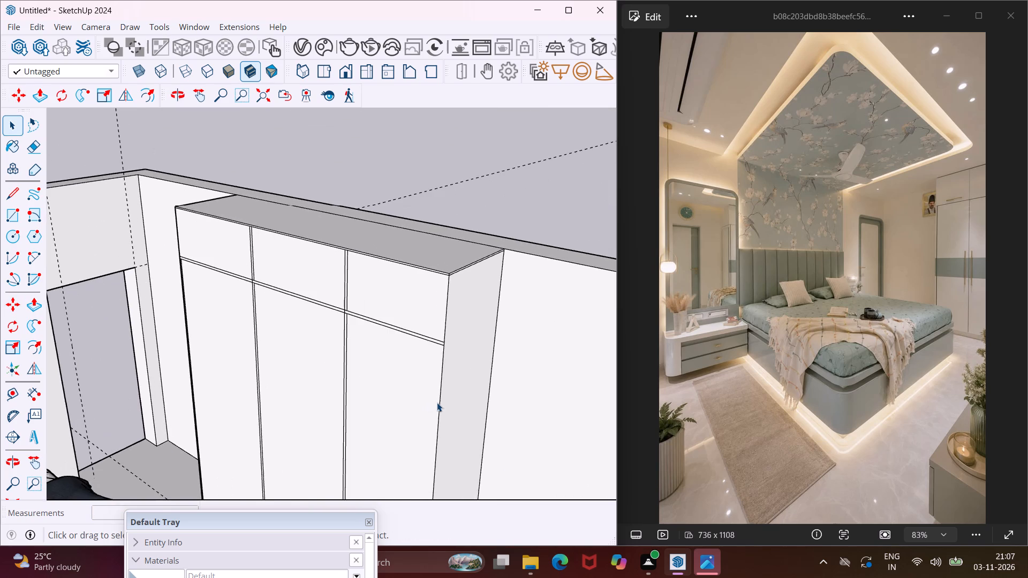
scroll(437, 402, "up", 7)
left_click(446, 353)
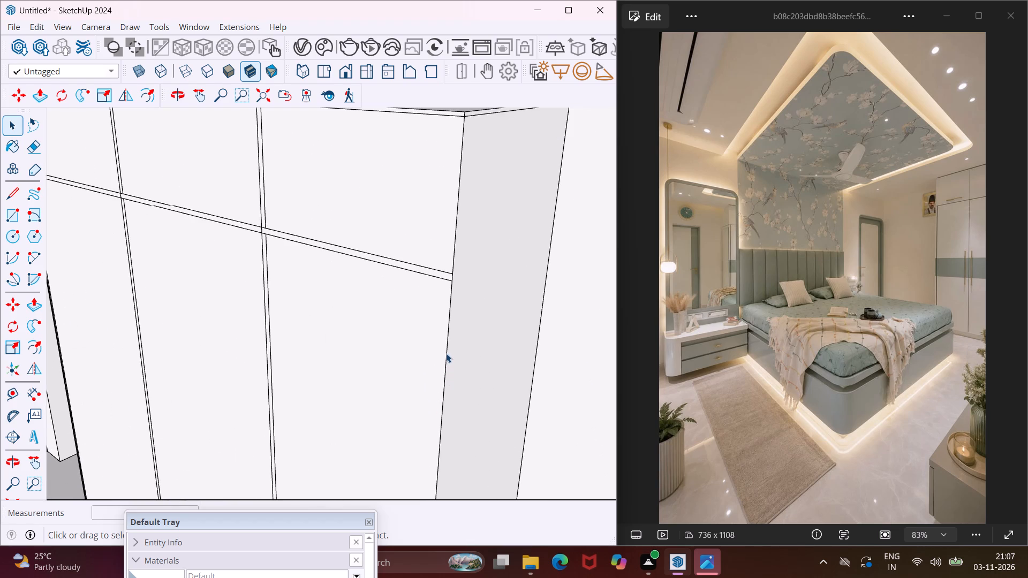
key("m")
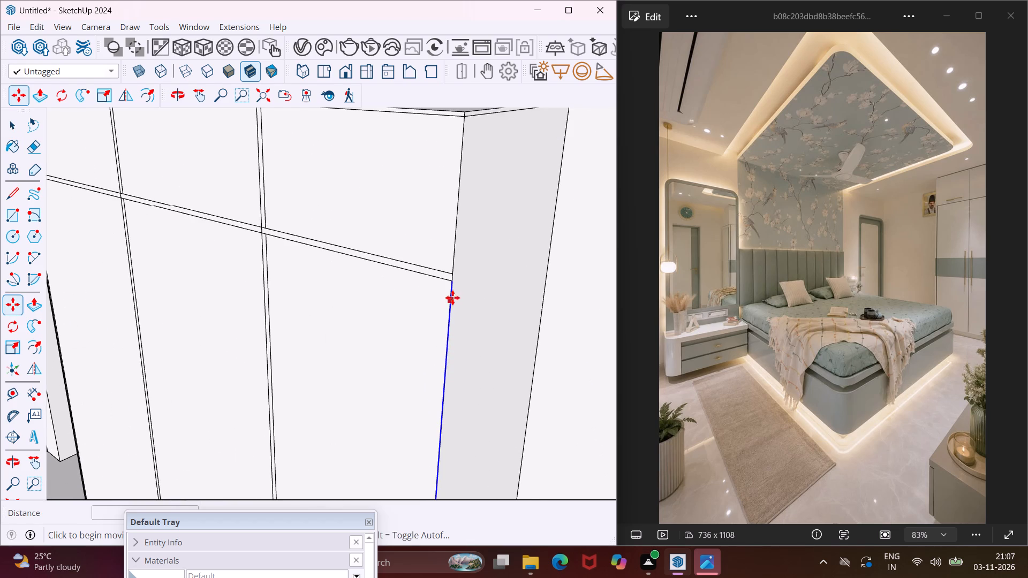
scroll(452, 297, "up", 7)
left_click(452, 265)
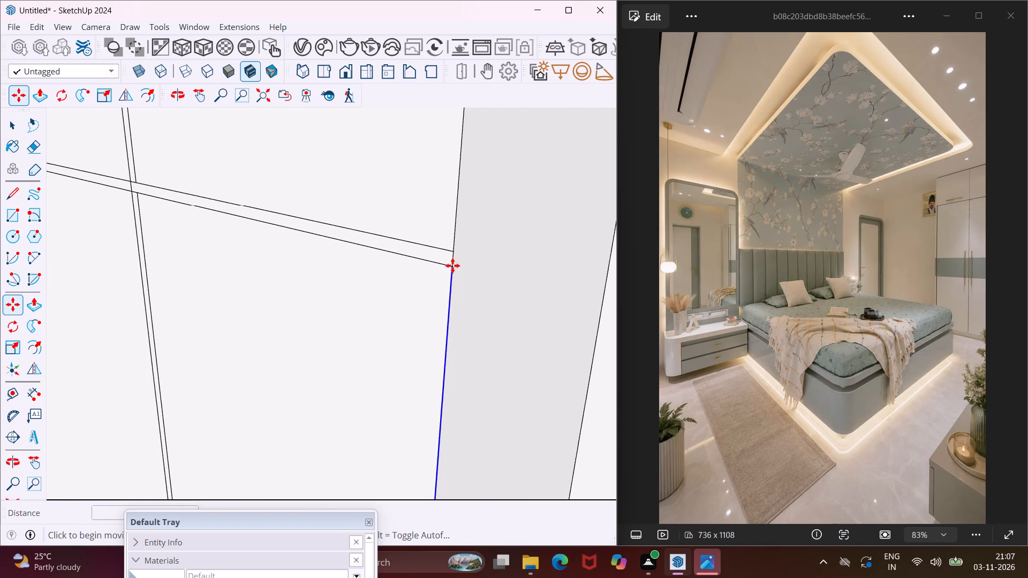
left_click(440, 265)
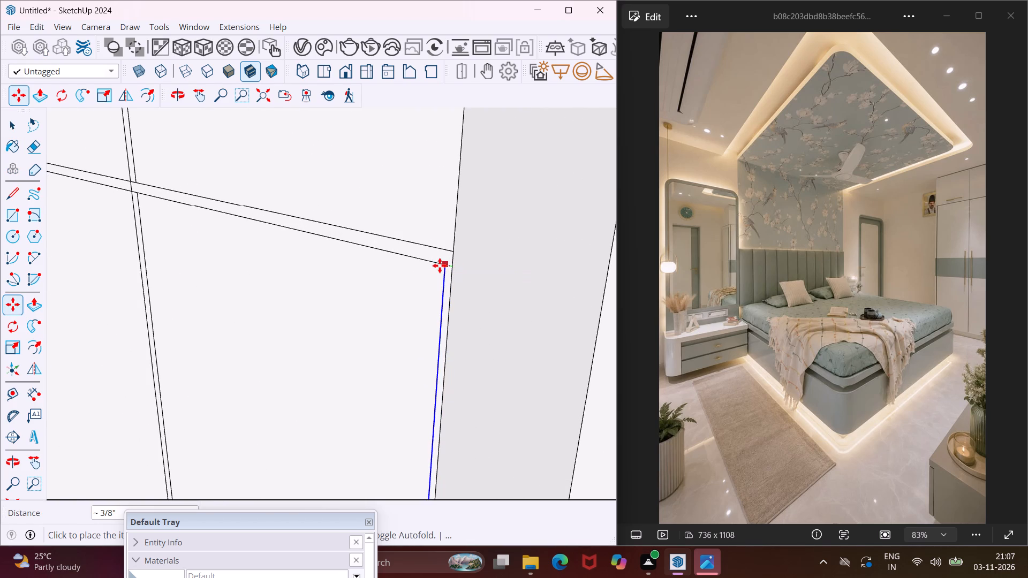
Copy the new inner vertical line beside the wardrobe's far edge a further 0.4" inward.
scroll(439, 267, "up", 6)
left_click(449, 266)
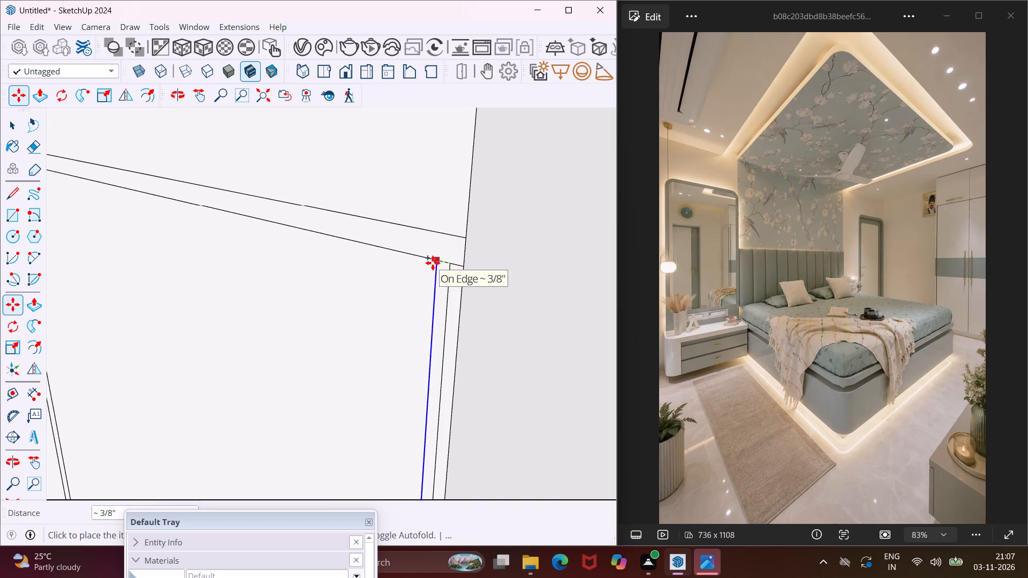
type(".4\"")
key("Return")
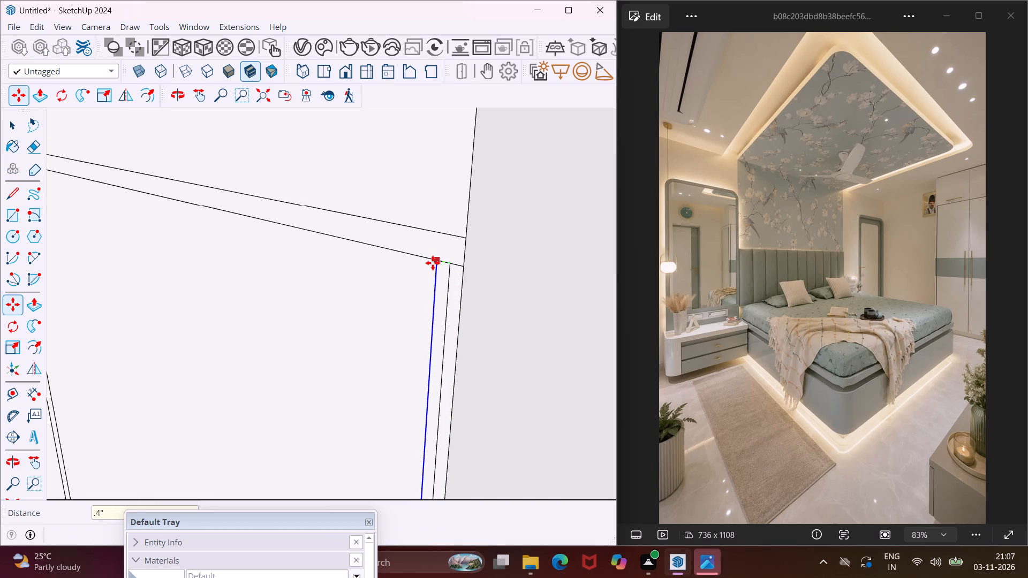
scroll(433, 263, "down", 5)
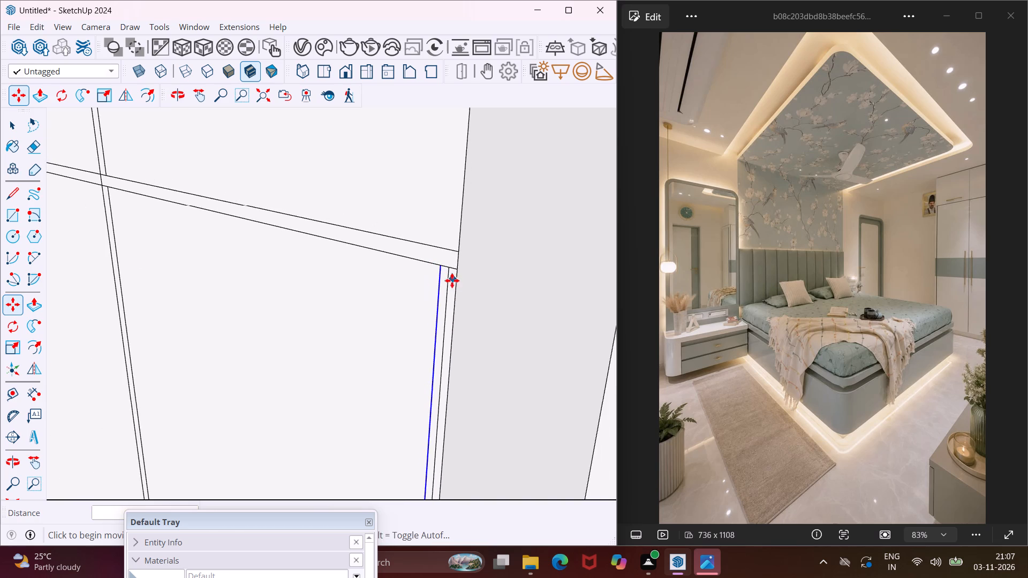
scroll(451, 280, "down", 12)
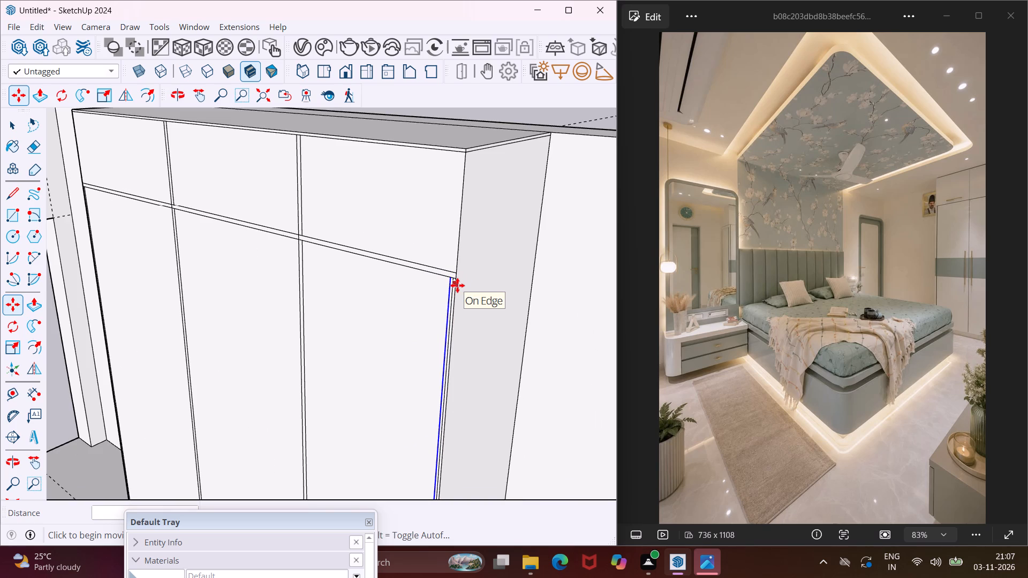
scroll(457, 285, "down", 4)
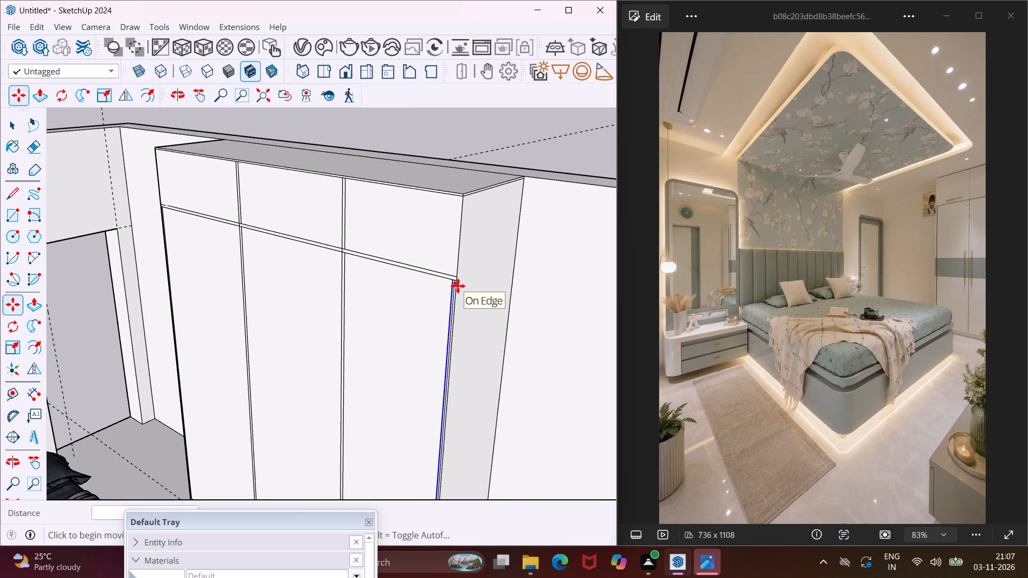
key("Escape")
key("space")
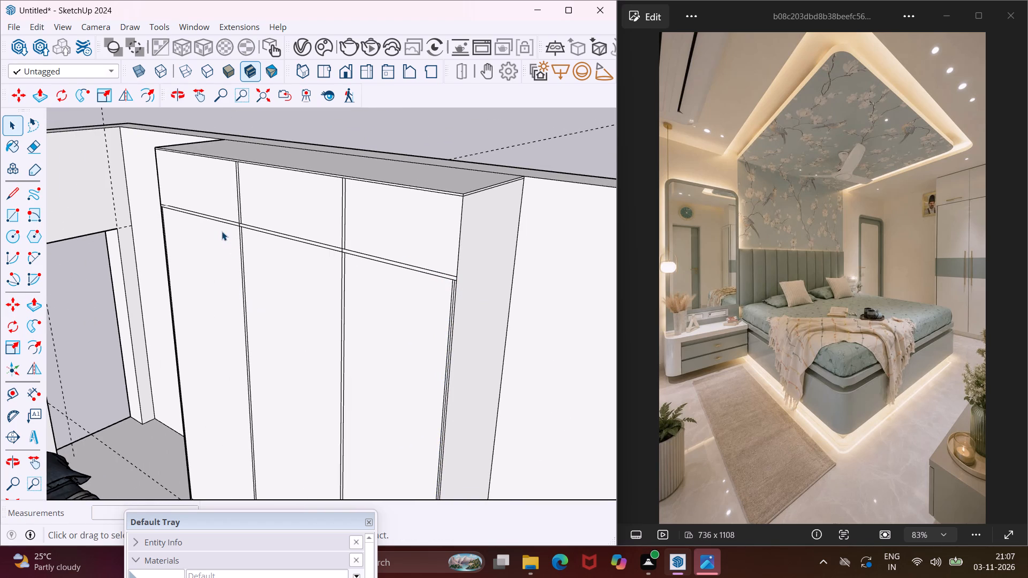
Draw a horizontal line about 7' 10" long across the wardrobe's lower doors around mid-height, from the doorway side to the far side.
scroll(219, 216, "up", 4)
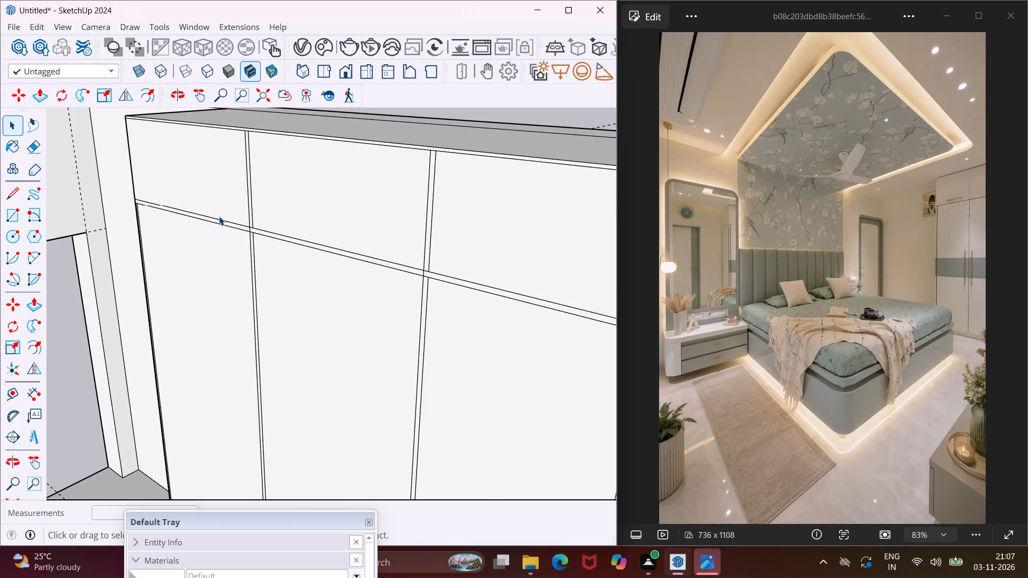
scroll(219, 216, "down", 10)
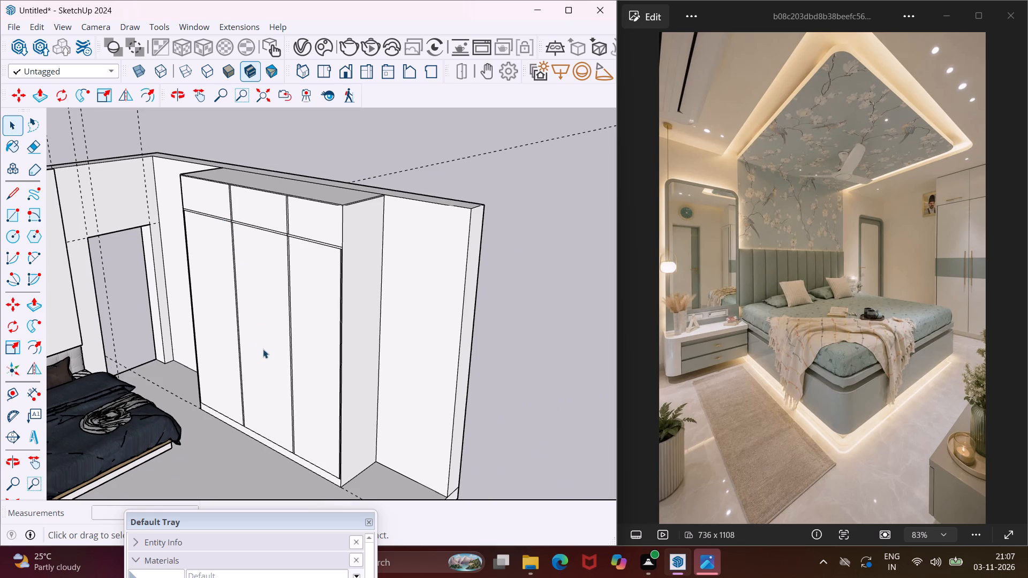
scroll(271, 400, "up", 4)
middle_click_drag(281, 404, 309, 388)
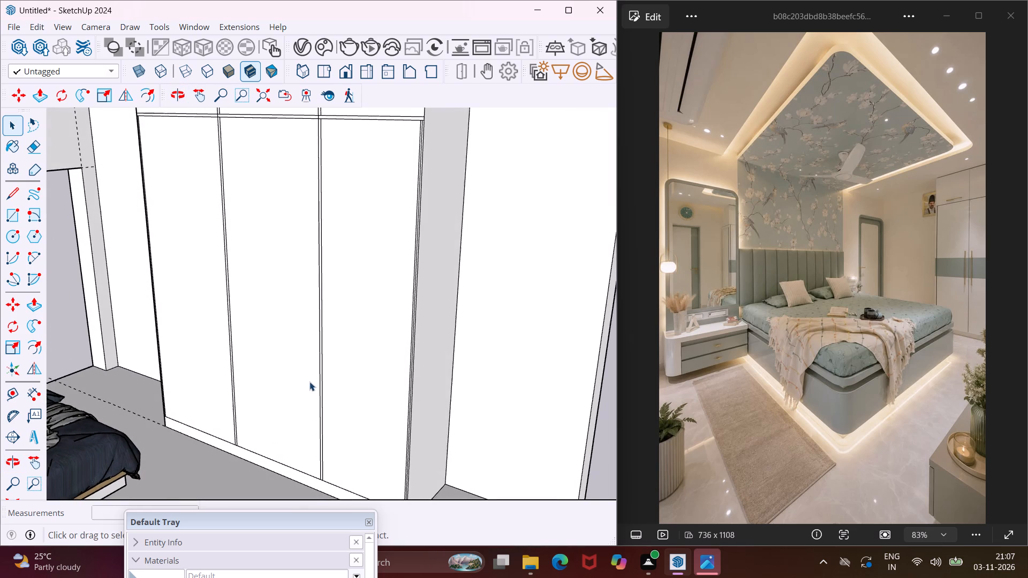
left_click(5, 195)
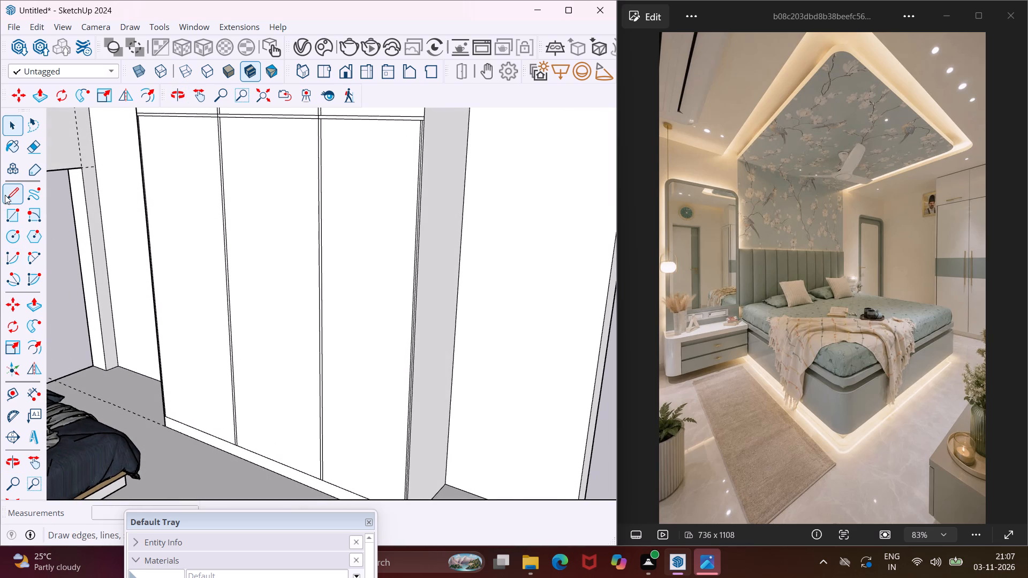
scroll(178, 296, "up", 5)
middle_click_drag(178, 296, 212, 299)
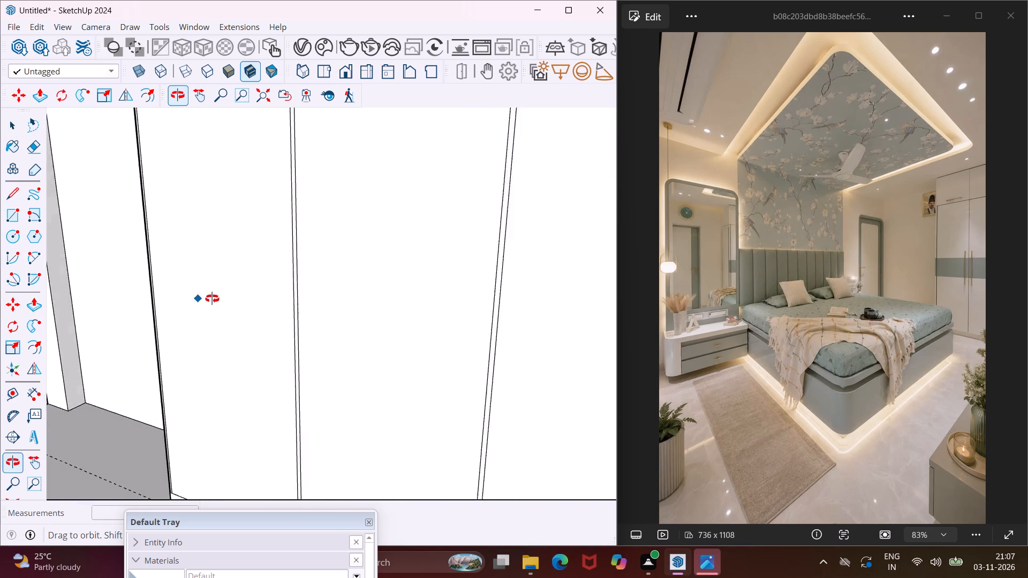
middle_click_drag(212, 299, 232, 304)
scroll(181, 249, "down", 4)
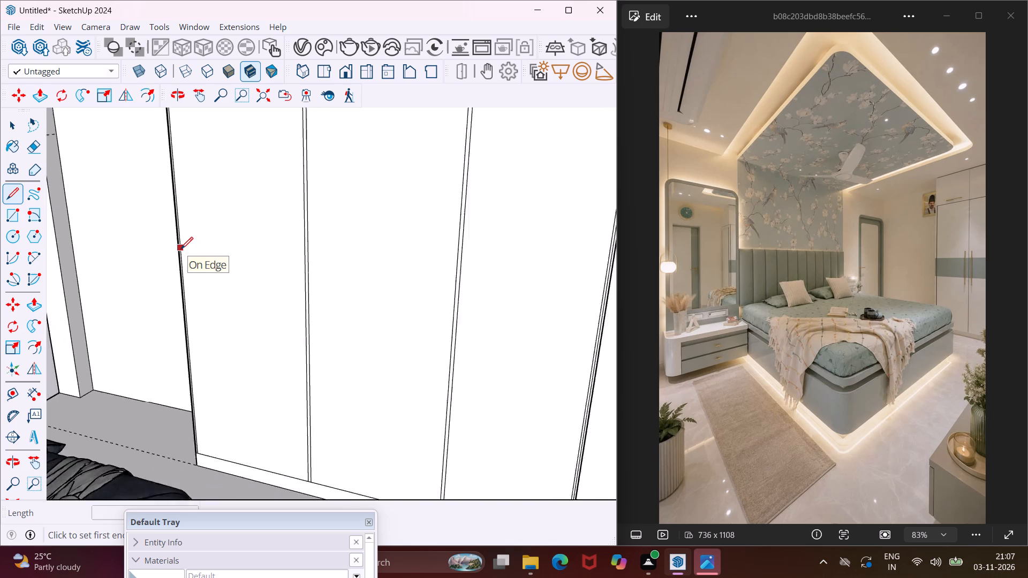
scroll(181, 249, "down", 3)
middle_click_drag(181, 249, 131, 326)
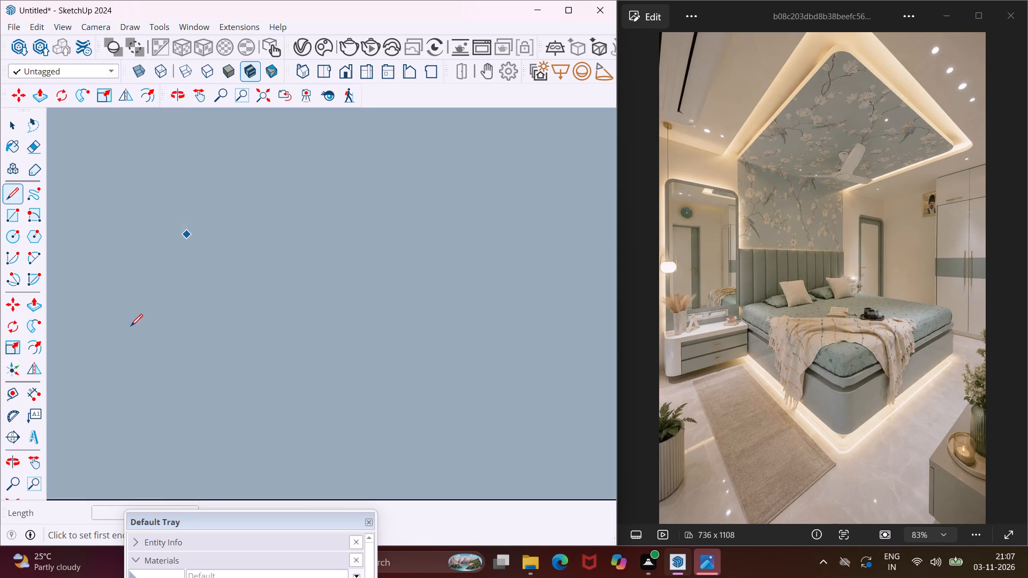
scroll(135, 334, "down", 5)
scroll(176, 367, "down", 6)
scroll(183, 371, "up", 1)
scroll(184, 372, "down", 1)
scroll(184, 372, "up", 1)
scroll(187, 373, "down", 13)
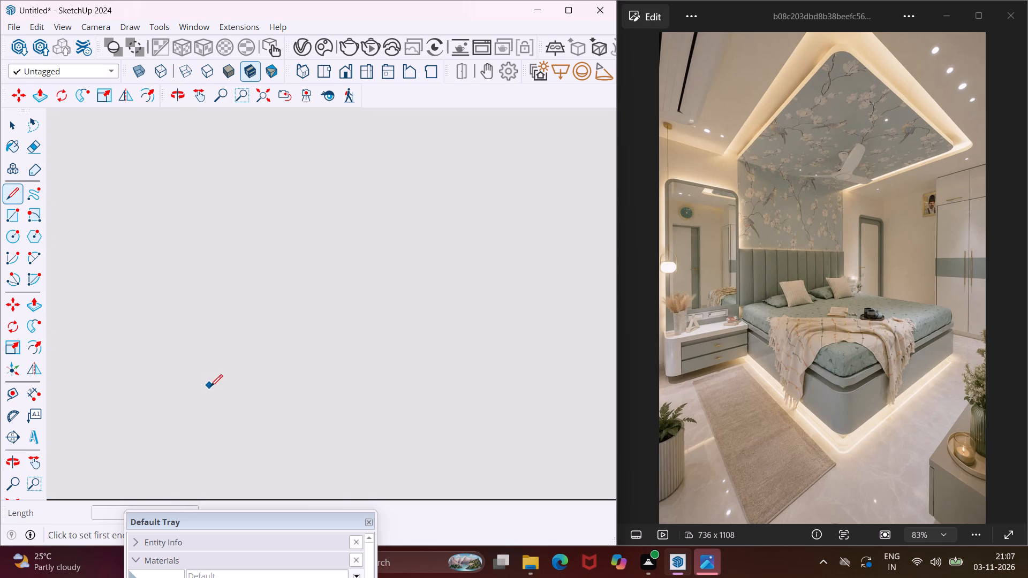
scroll(210, 386, "down", 19)
scroll(224, 399, "up", 1)
scroll(227, 402, "down", 6)
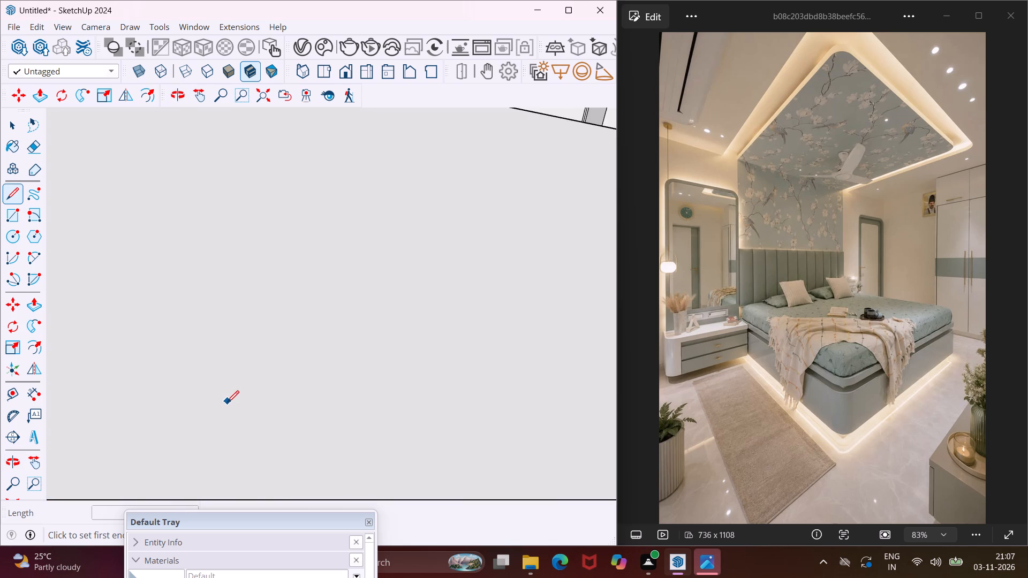
scroll(227, 402, "down", 20)
scroll(226, 401, "up", 1)
scroll(226, 401, "down", 9)
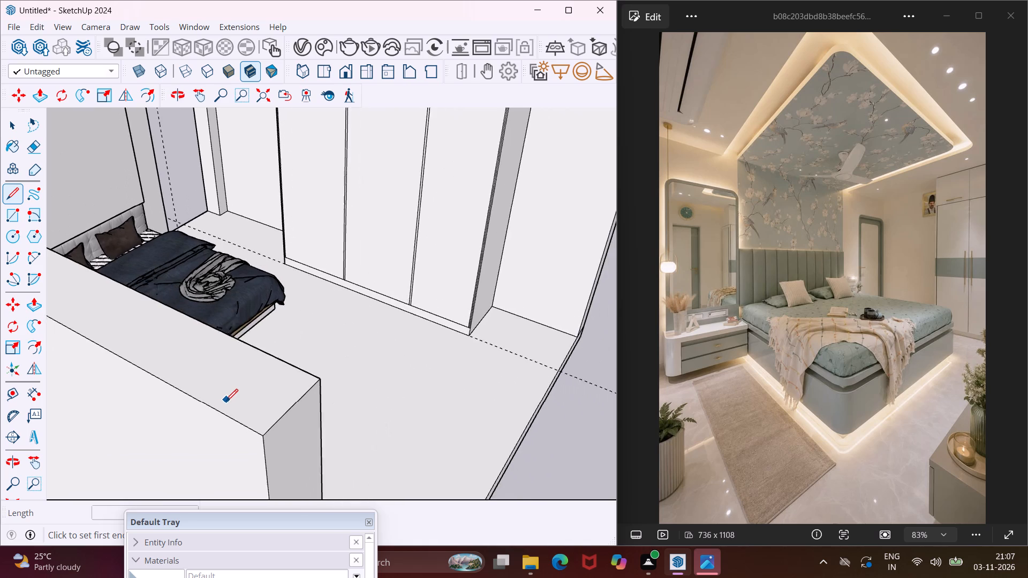
scroll(226, 401, "down", 5)
scroll(285, 150, "up", 8)
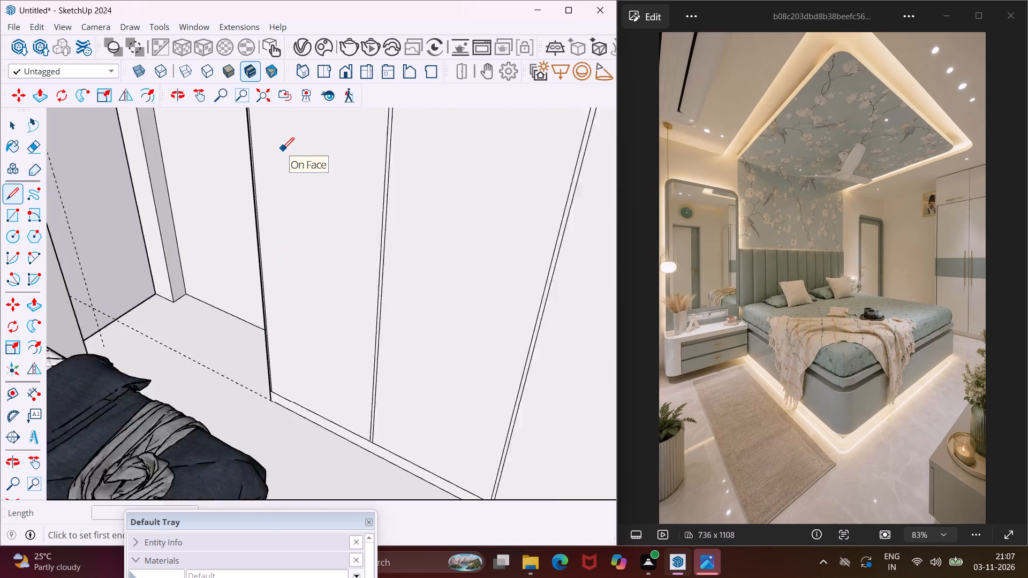
scroll(282, 149, "up", 3)
middle_click_drag(282, 149, 388, 144)
scroll(334, 161, "down", 5)
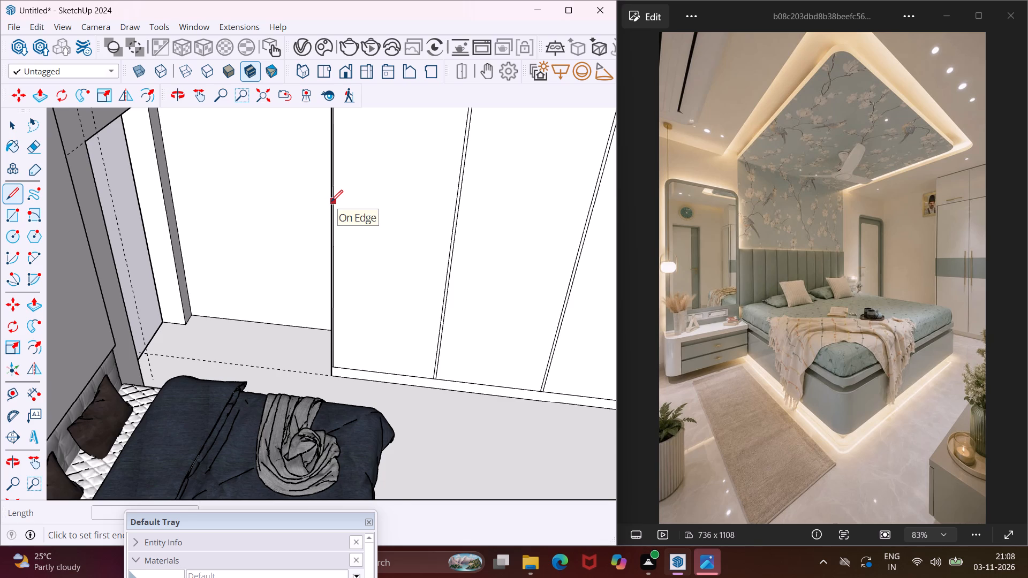
scroll(331, 202, "up", 15)
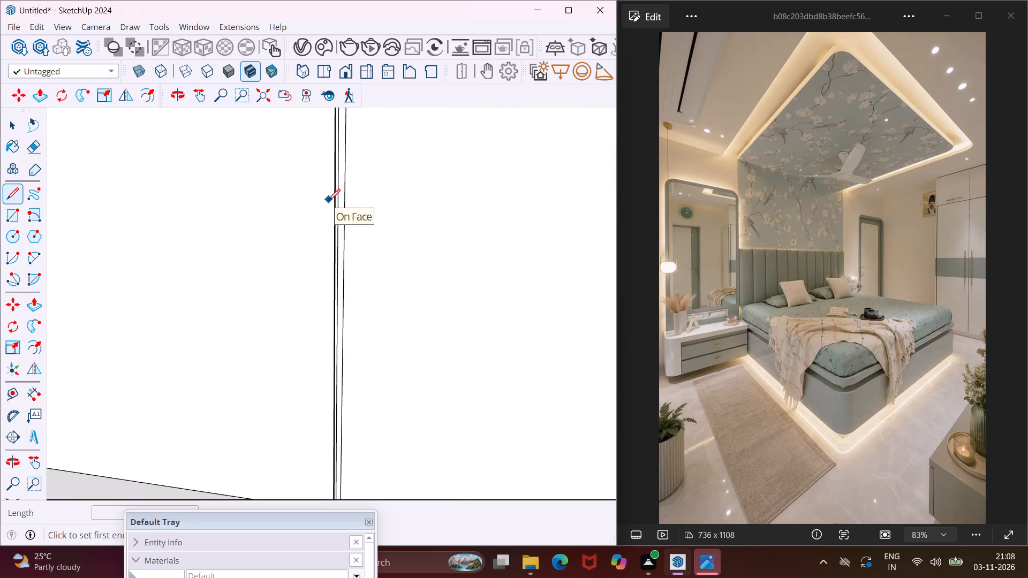
scroll(328, 201, "up", 2)
left_click(347, 210)
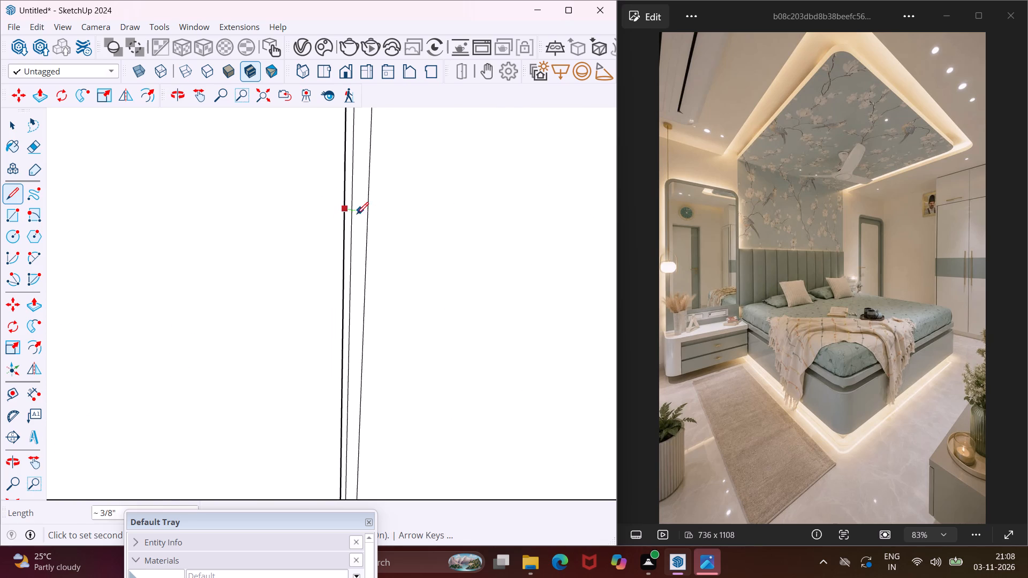
scroll(337, 216, "down", 6)
scroll(237, 238, "down", 14)
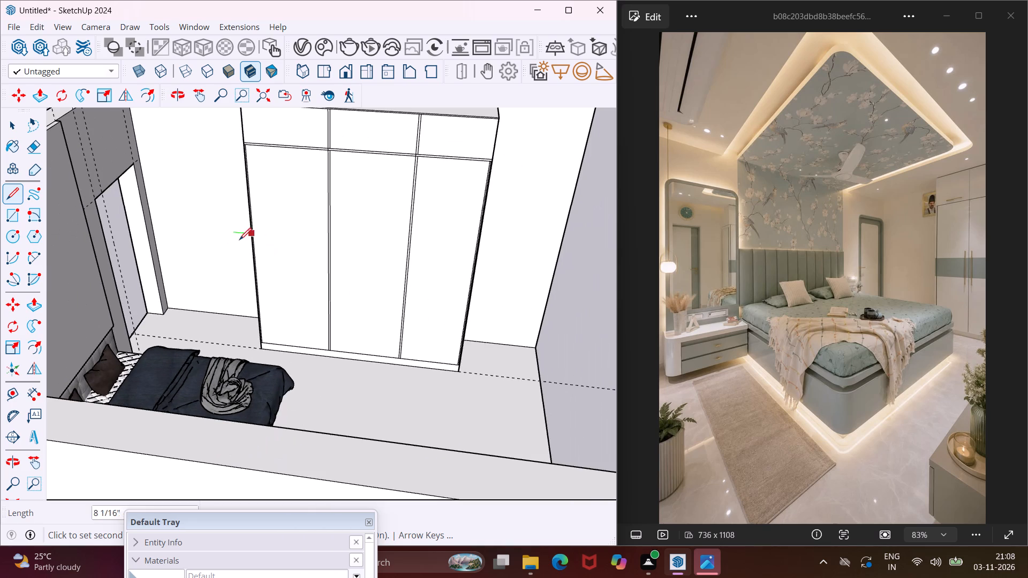
left_click(477, 252)
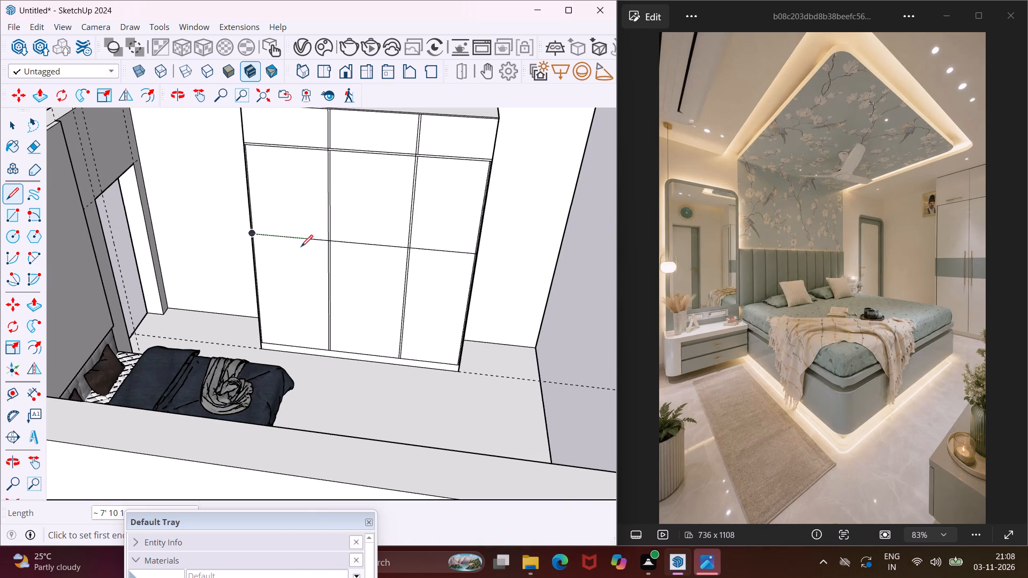
Draw a second horizontal line about 7' 10" long across the wardrobe's lower doors, a short distance below the mid-height line.
scroll(296, 247, "up", 9)
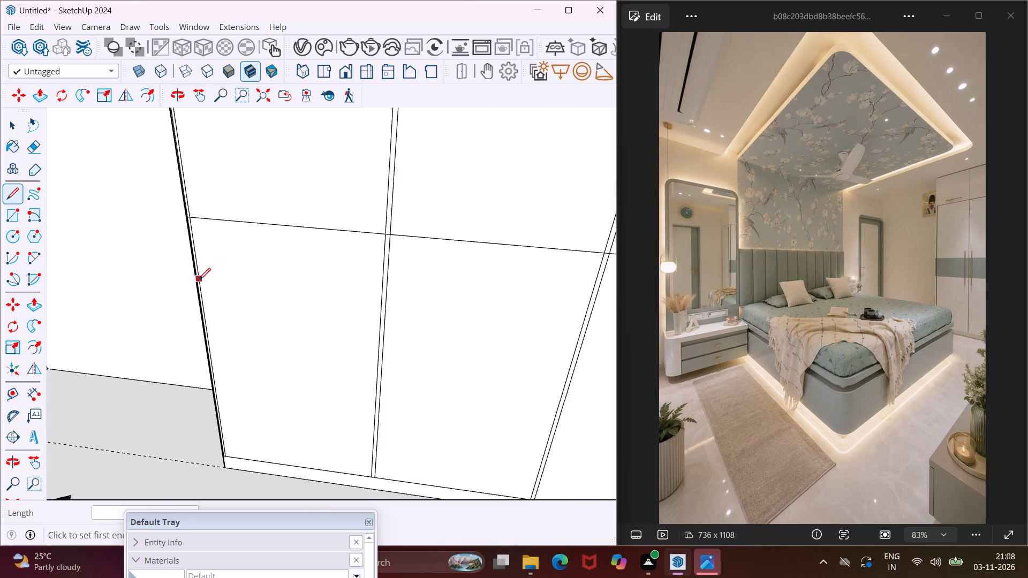
scroll(196, 283, "up", 6)
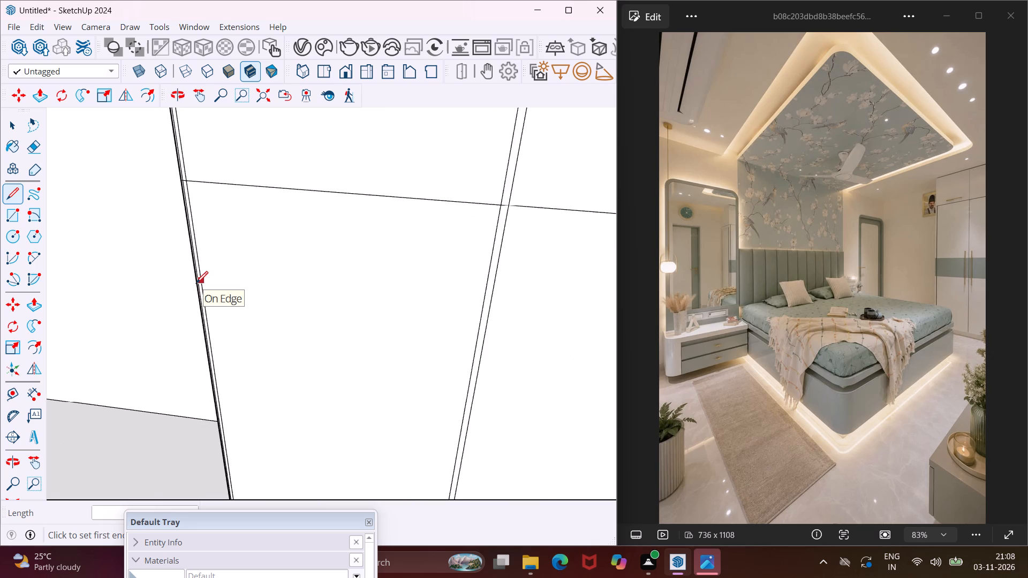
scroll(196, 283, "up", 2)
left_click(195, 283)
scroll(246, 289, "down", 17)
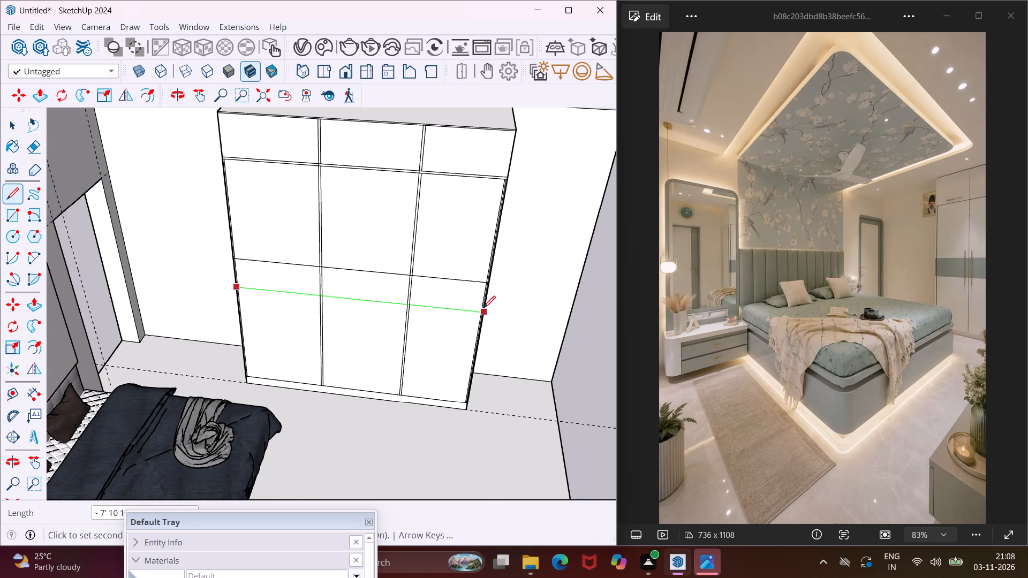
left_click(483, 311)
key("Escape")
key("space")
Push/Pull the wardrobe's doorway-side end face outward by 5/8".
middle_click_drag(208, 241, 576, 285)
scroll(282, 285, "up", 7)
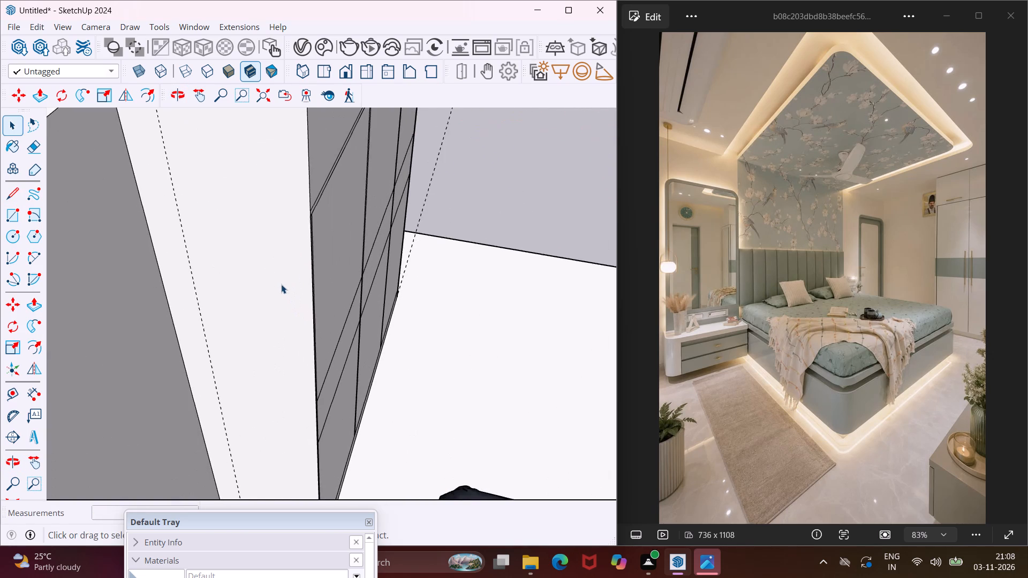
middle_click_drag(286, 284, 216, 295)
left_click(223, 298)
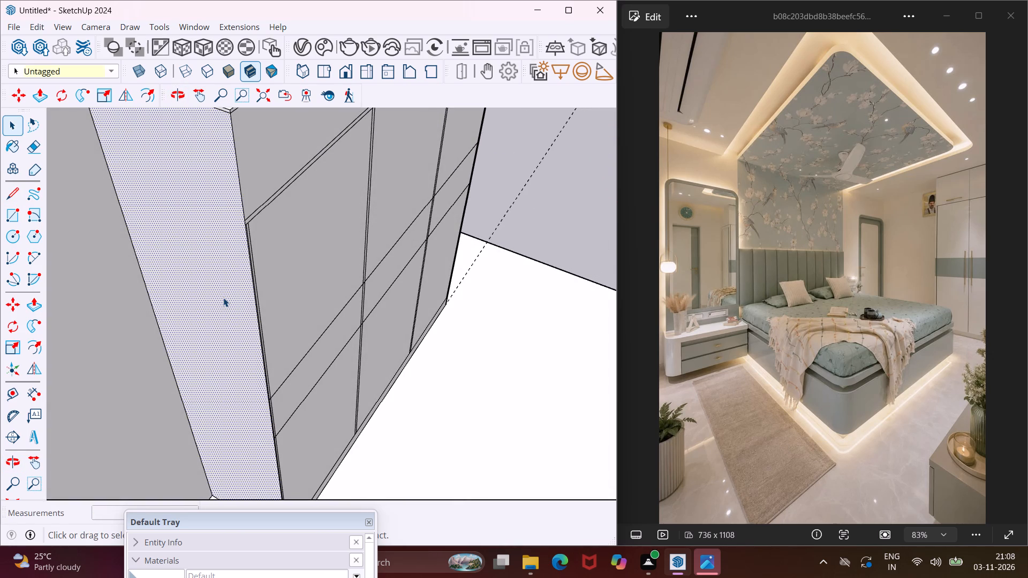
key("p")
left_click(223, 298)
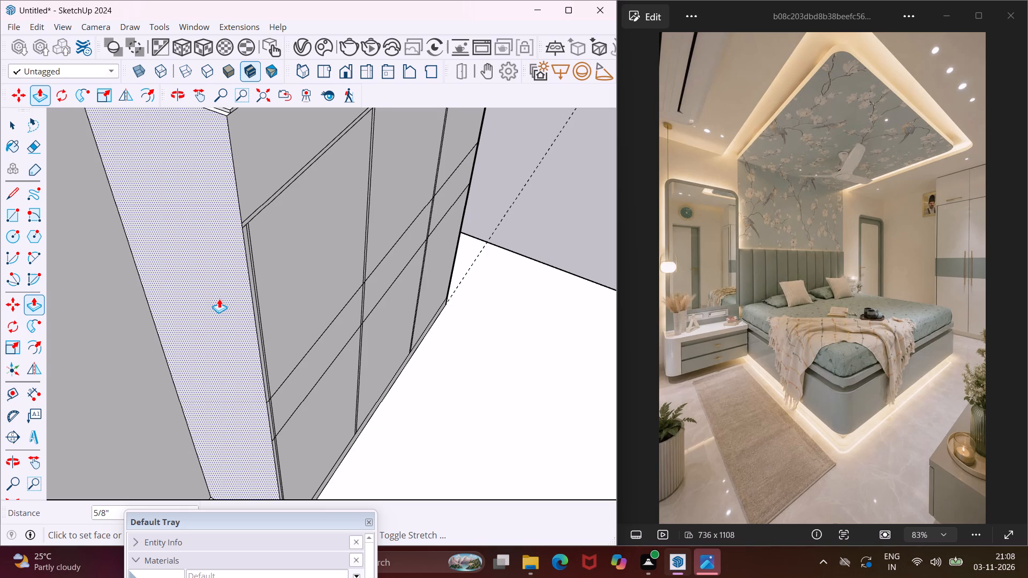
left_click(219, 299)
key("Escape")
key("space")
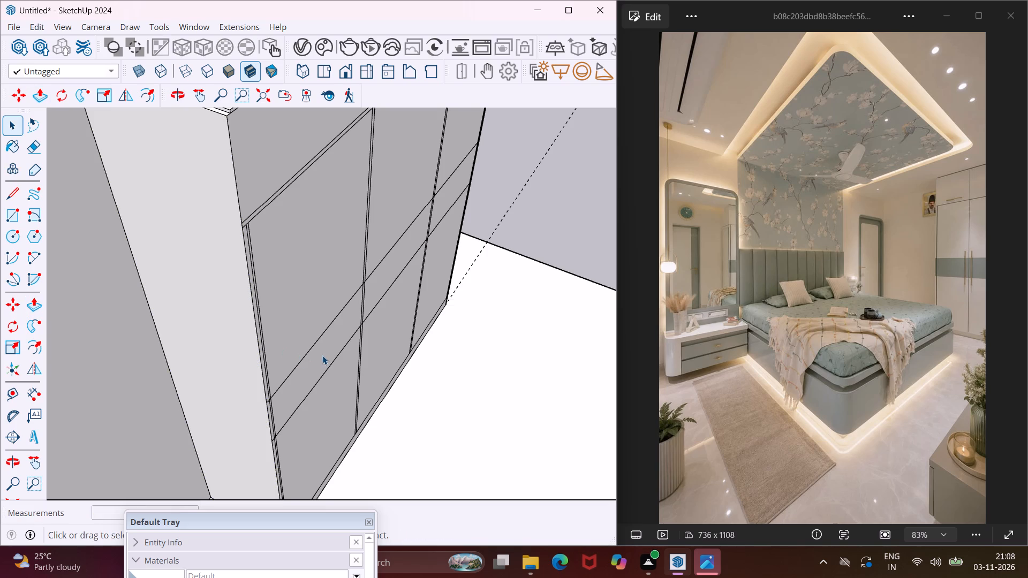
Examine the wardrobe front, its far side and the doorway area from several angles.
middle_click_drag(322, 355, 82, 335)
scroll(127, 346, "down", 4)
middle_click_drag(273, 372, 260, 371)
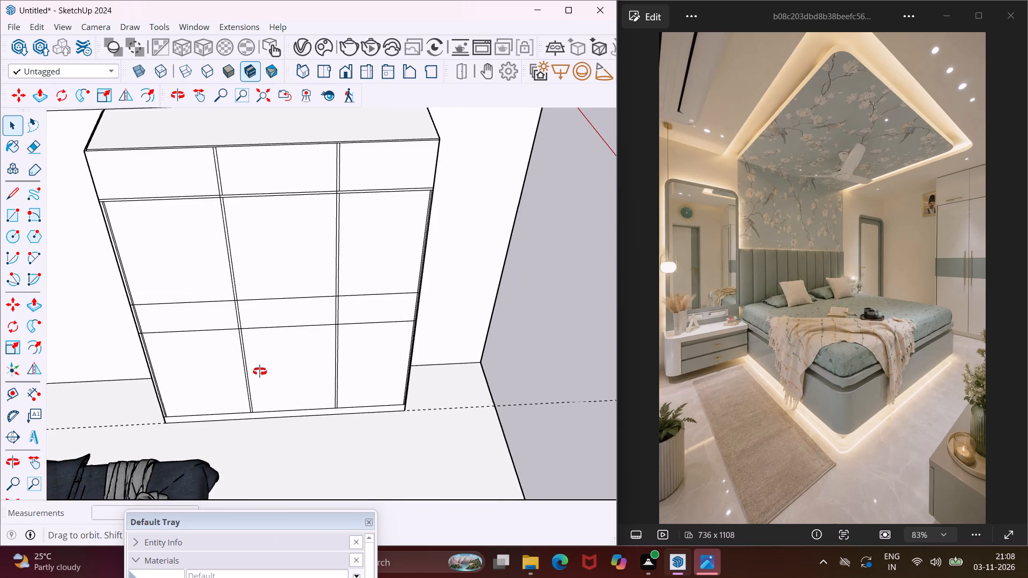
middle_click_drag(260, 371, 113, 360)
scroll(262, 348, "down", 5)
middle_click_drag(279, 361, 255, 347)
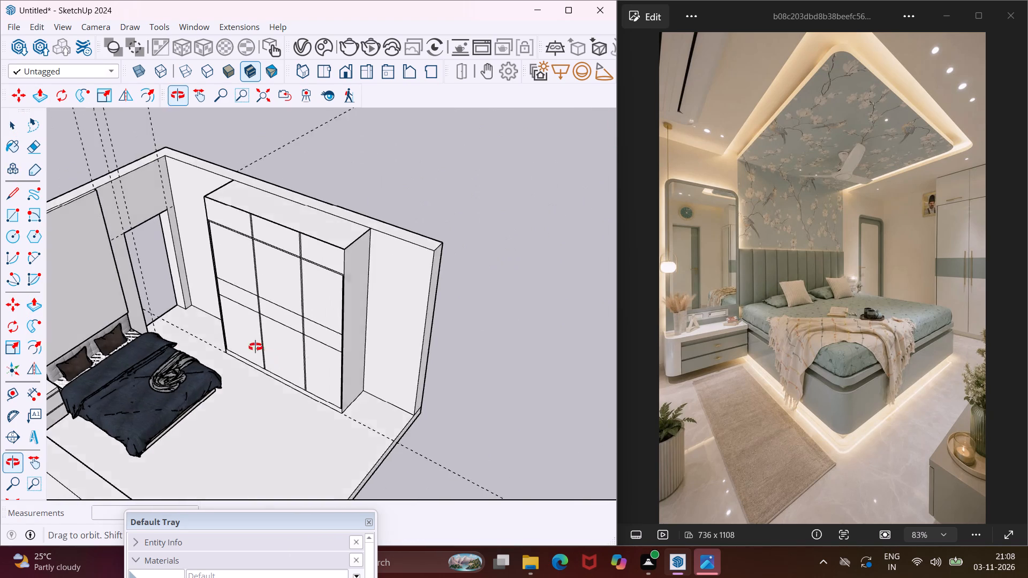
middle_click_drag(255, 347, 198, 273)
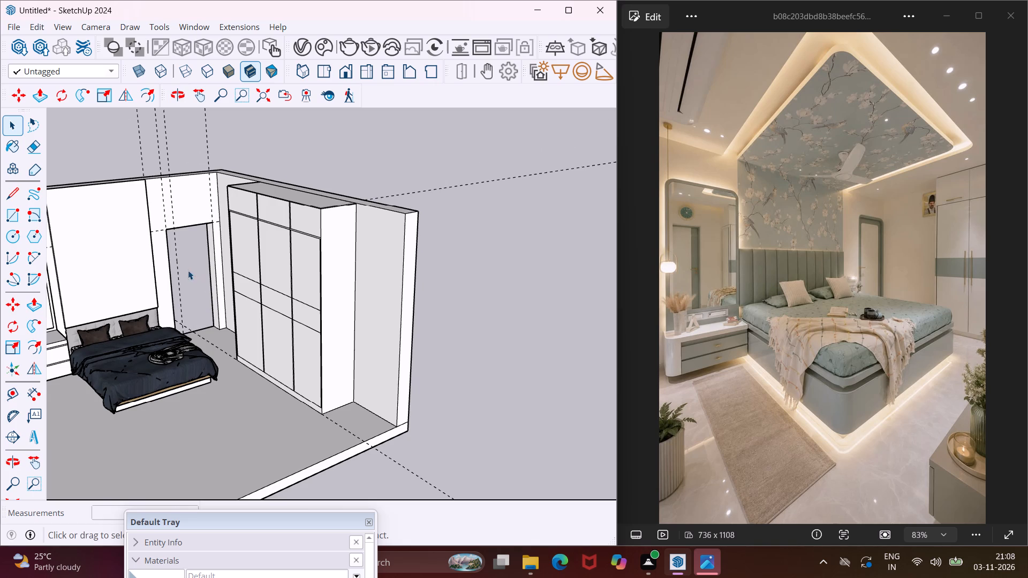
scroll(170, 232, "up", 18)
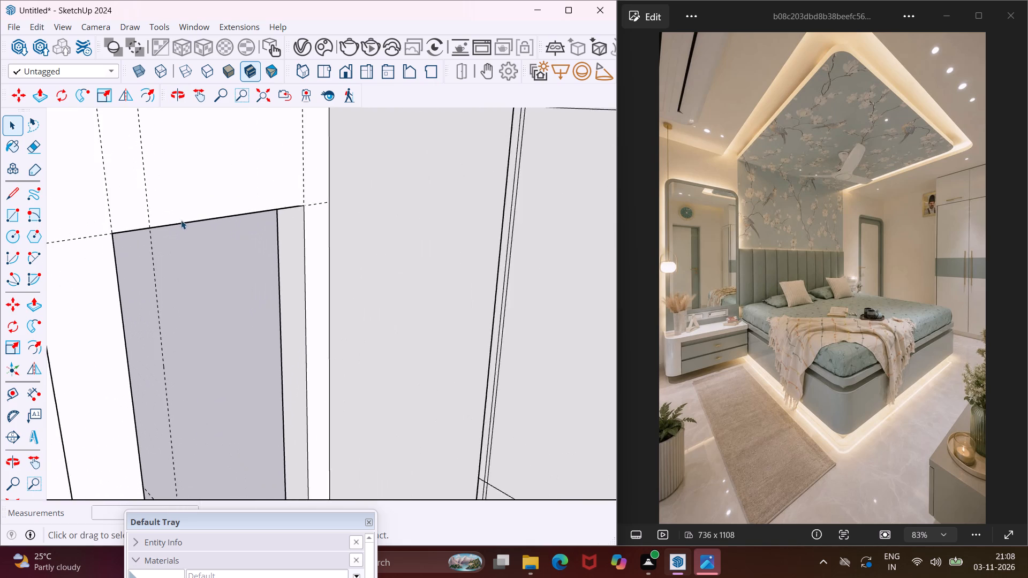
middle_click_drag(153, 206, 193, 223)
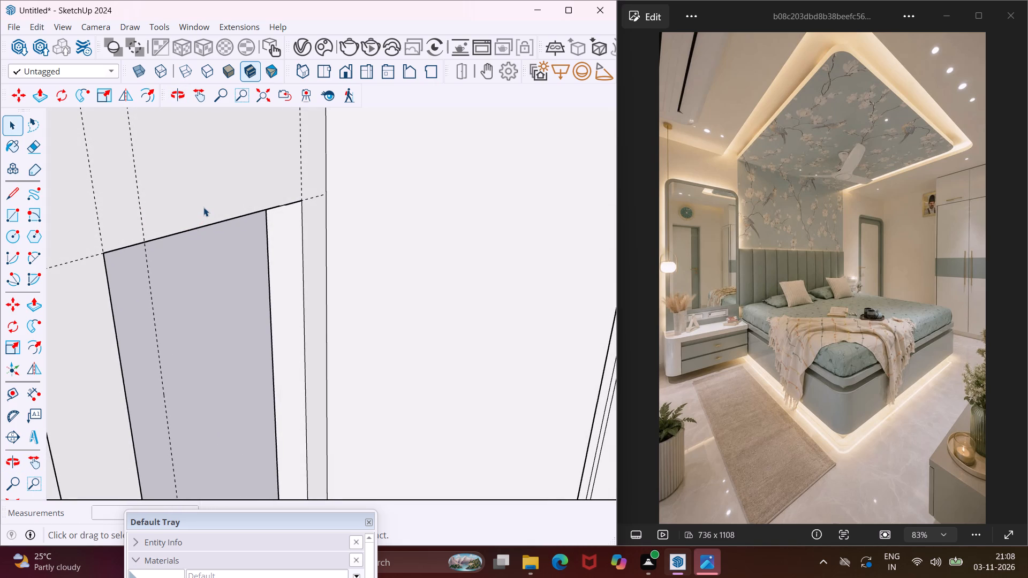
scroll(203, 207, "down", 1)
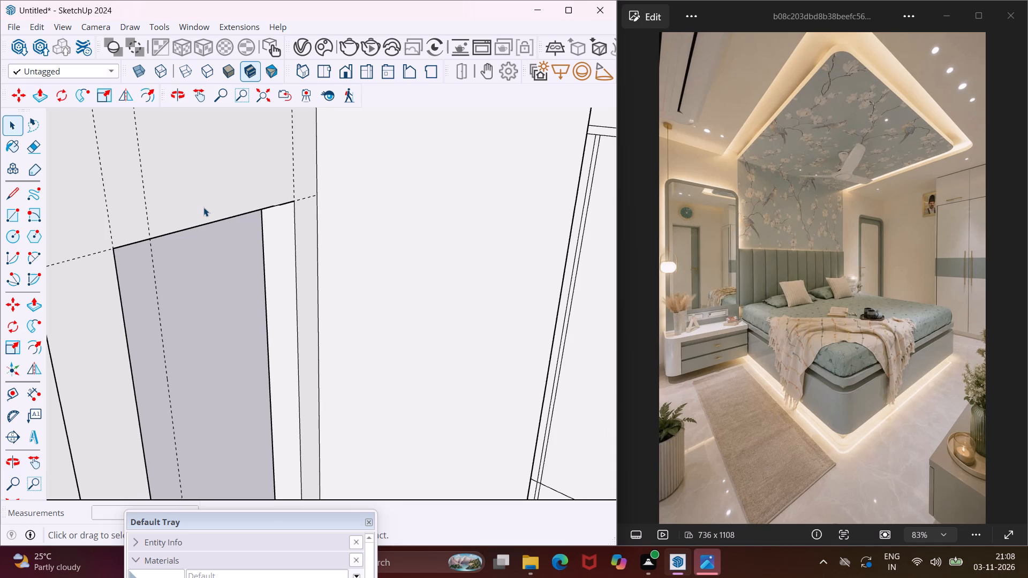
scroll(203, 207, "down", 9)
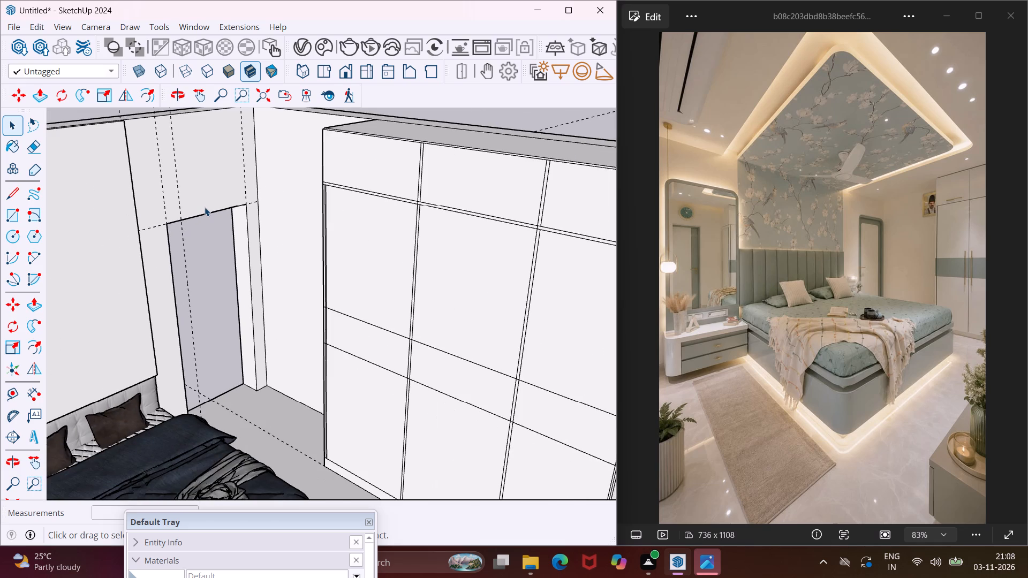
scroll(205, 207, "down", 6)
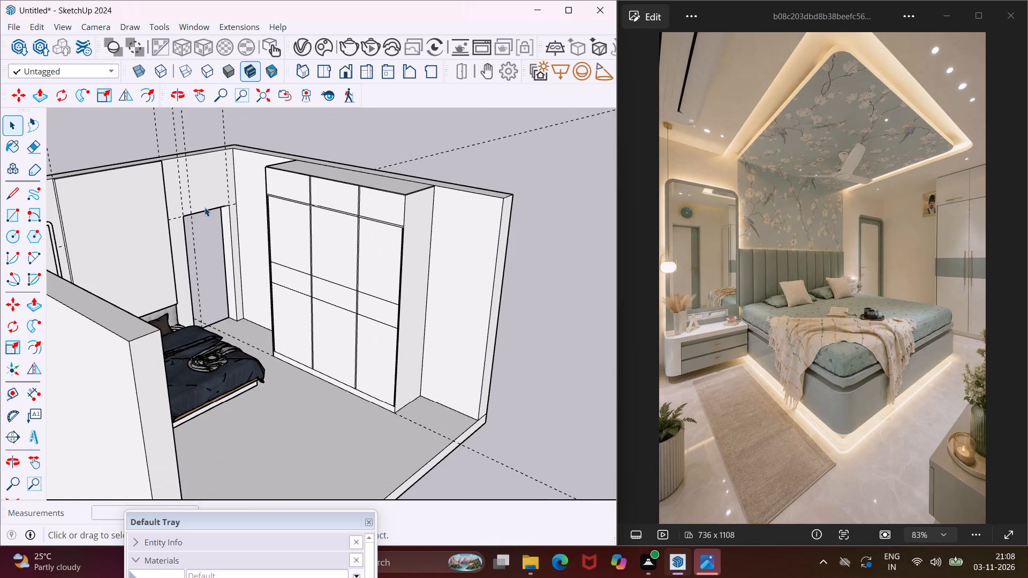
middle_click_drag(205, 207, 380, 244)
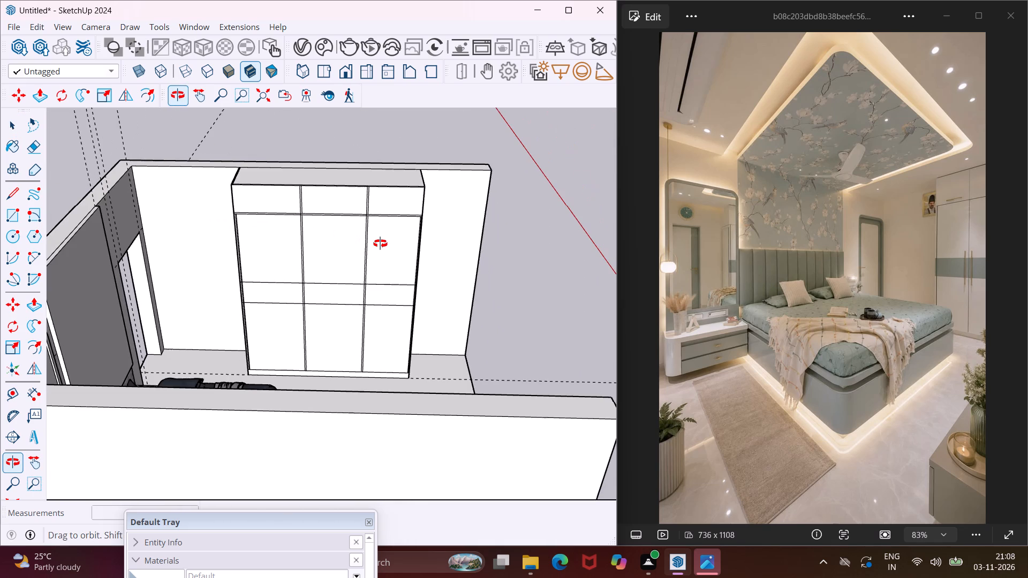
middle_click_drag(380, 244, 352, 252)
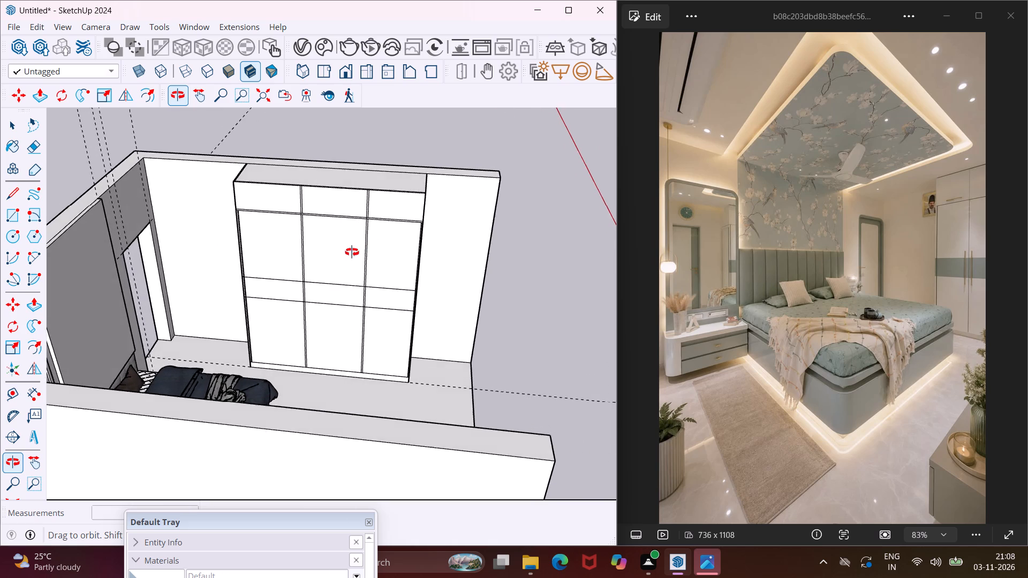
middle_click_drag(352, 252, 405, 258)
Push/Pull the narrow end face of the wardrobe's top panel outward 5/8", flush with the doorway-side end.
scroll(215, 195, "up", 7)
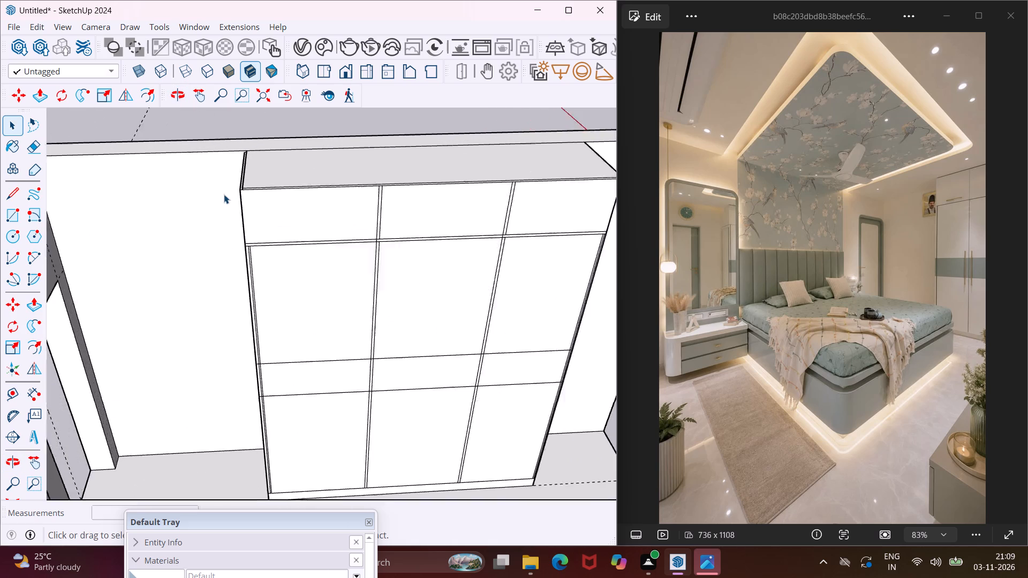
scroll(224, 194, "up", 2)
middle_click_drag(224, 194, 276, 151)
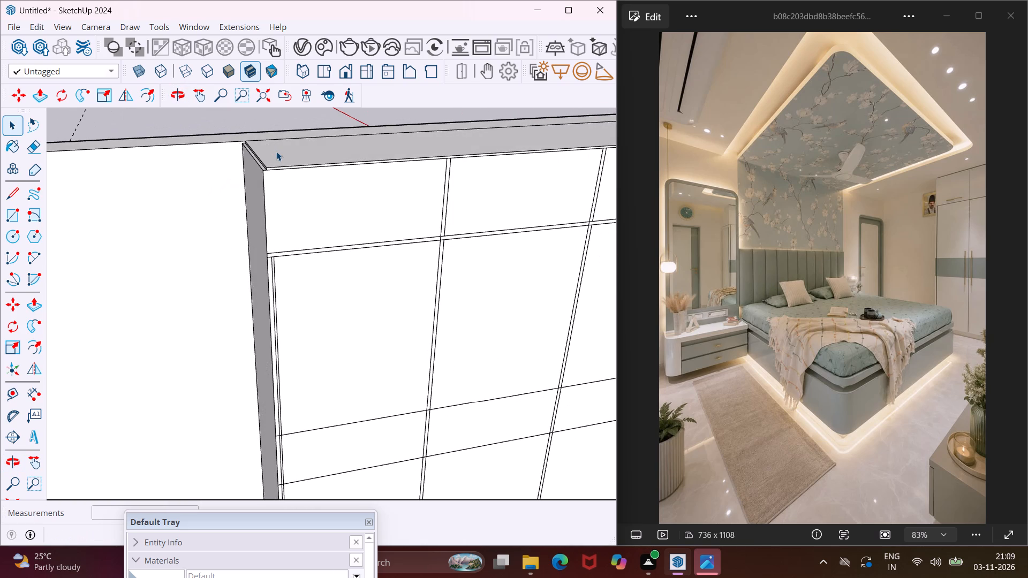
scroll(256, 152, "up", 14)
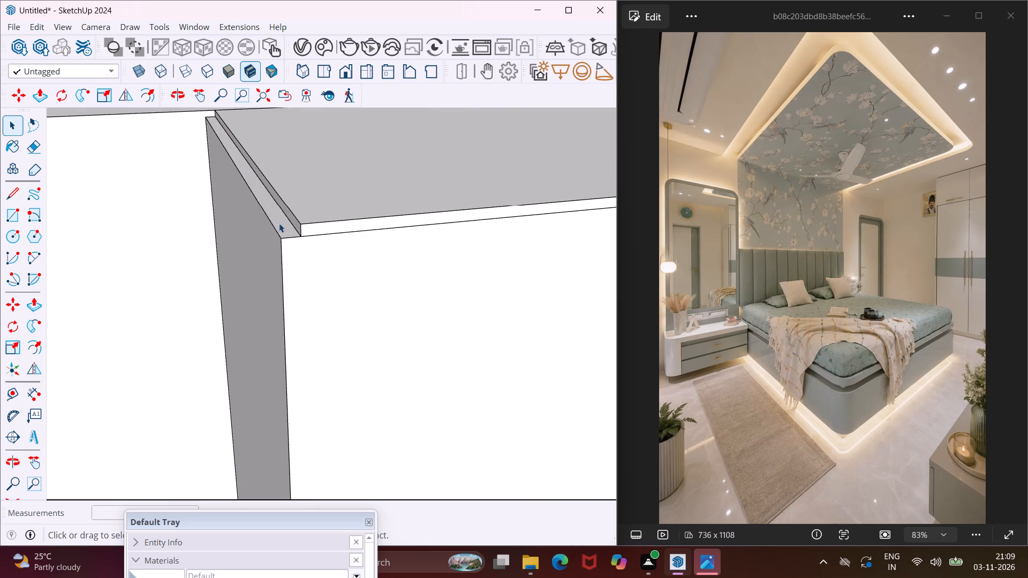
left_click(294, 220)
scroll(294, 220, "up", 7)
left_click(297, 230)
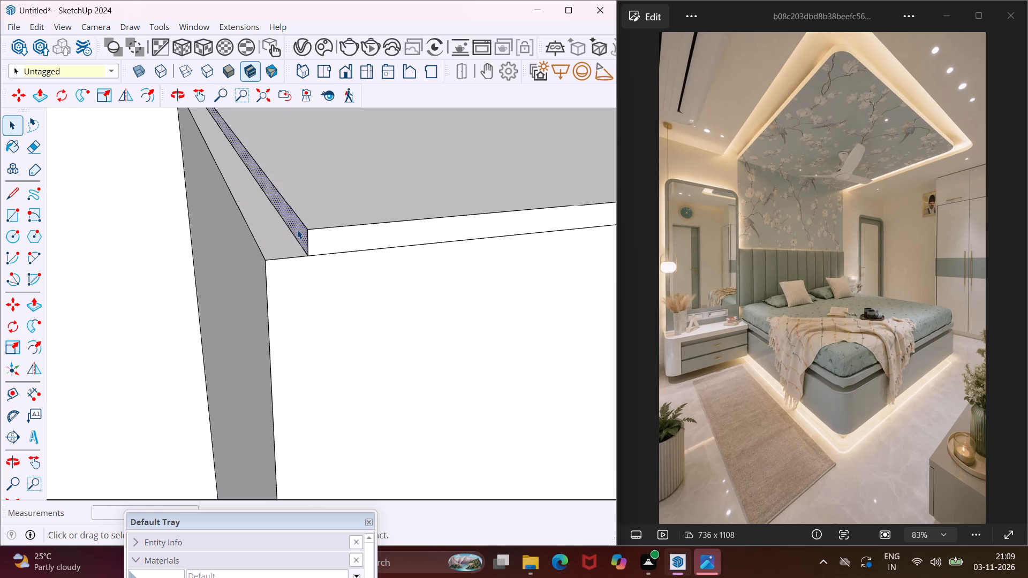
key("p")
left_click(297, 230)
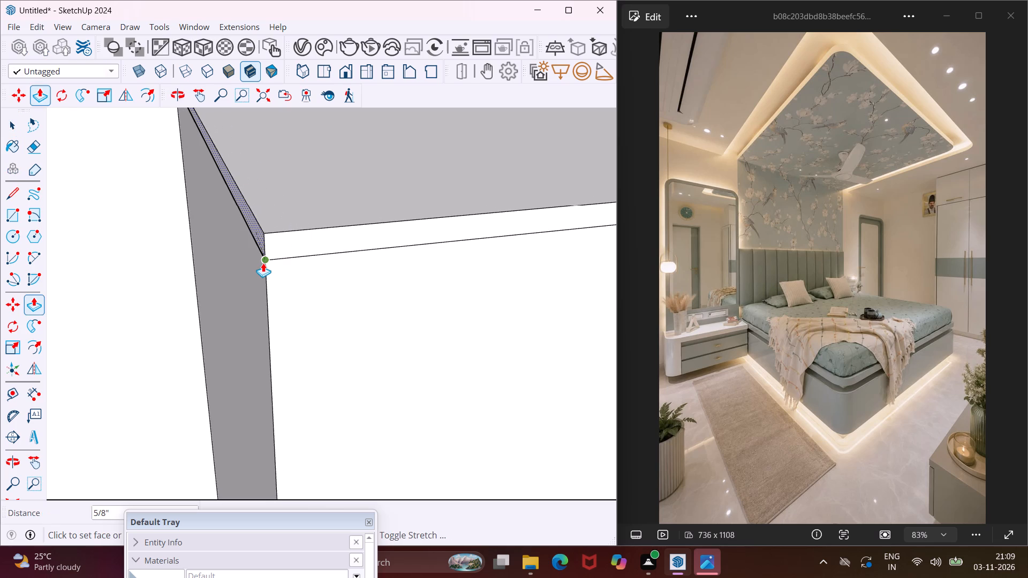
left_click(262, 263)
scroll(262, 264, "down", 14)
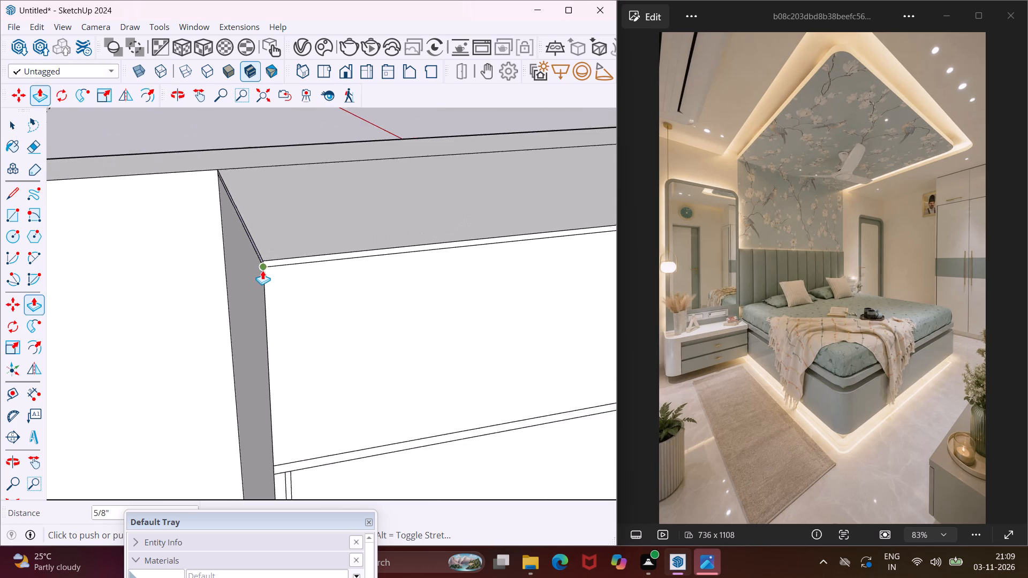
scroll(262, 270, "down", 12)
key("Escape")
key("space")
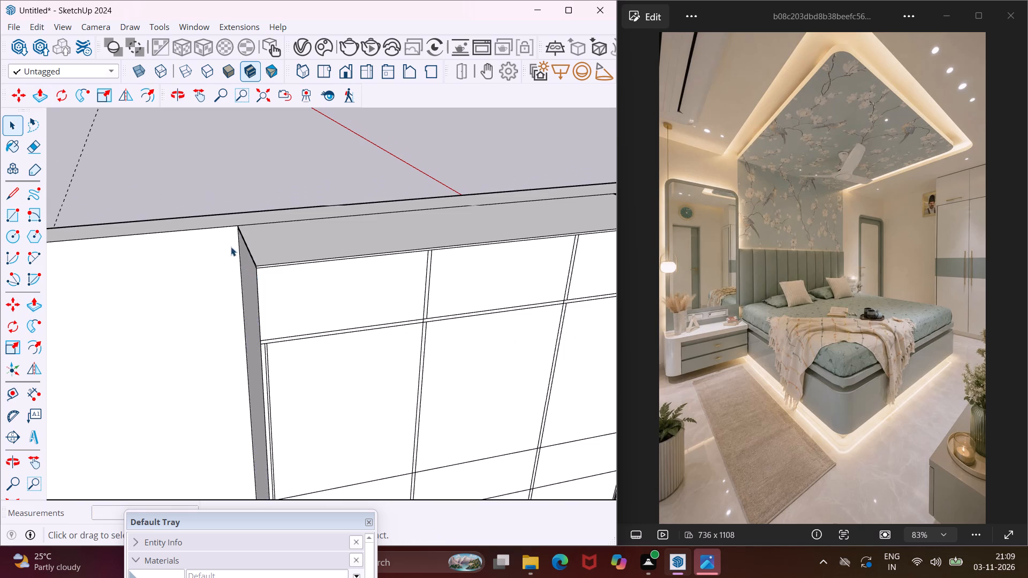
Draw a picture-frame rectangle about 2' 4" wide high on the wall beside the wardrobe's doorway side.
scroll(229, 243, "down", 9)
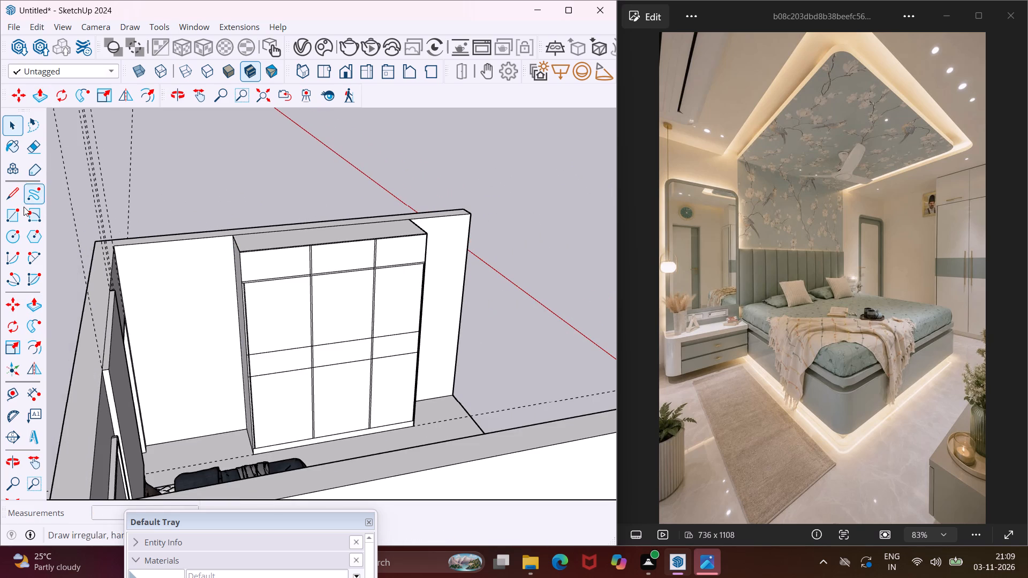
left_click(18, 214)
scroll(161, 252, "up", 5)
middle_click_drag(178, 263, 178, 260)
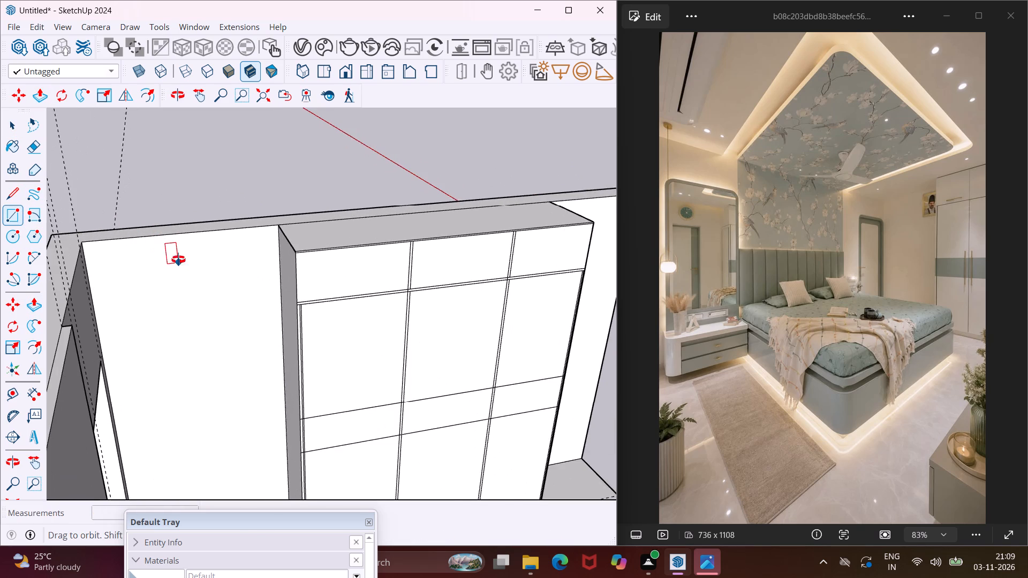
middle_click_drag(178, 260, 170, 232)
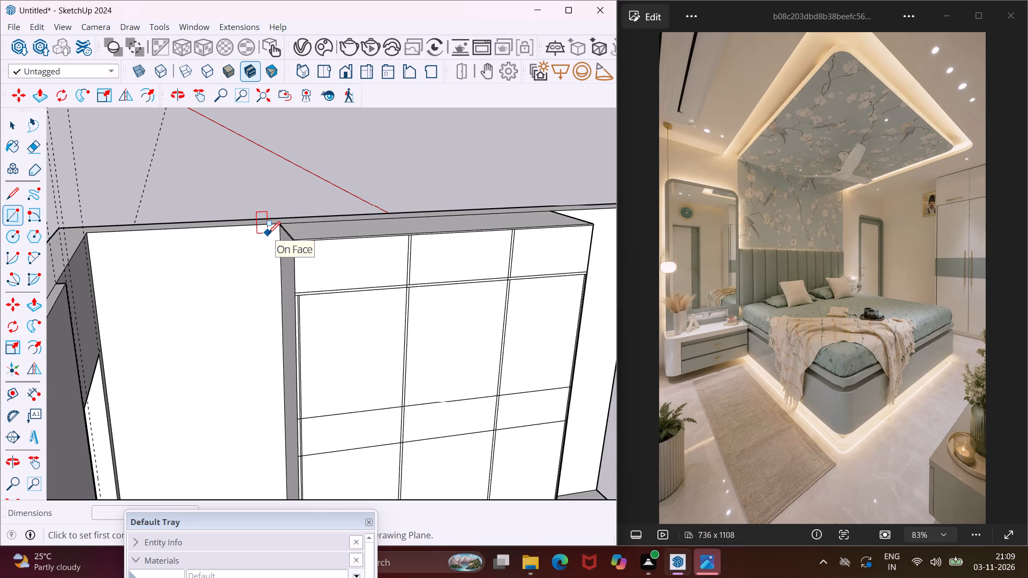
left_click(268, 233)
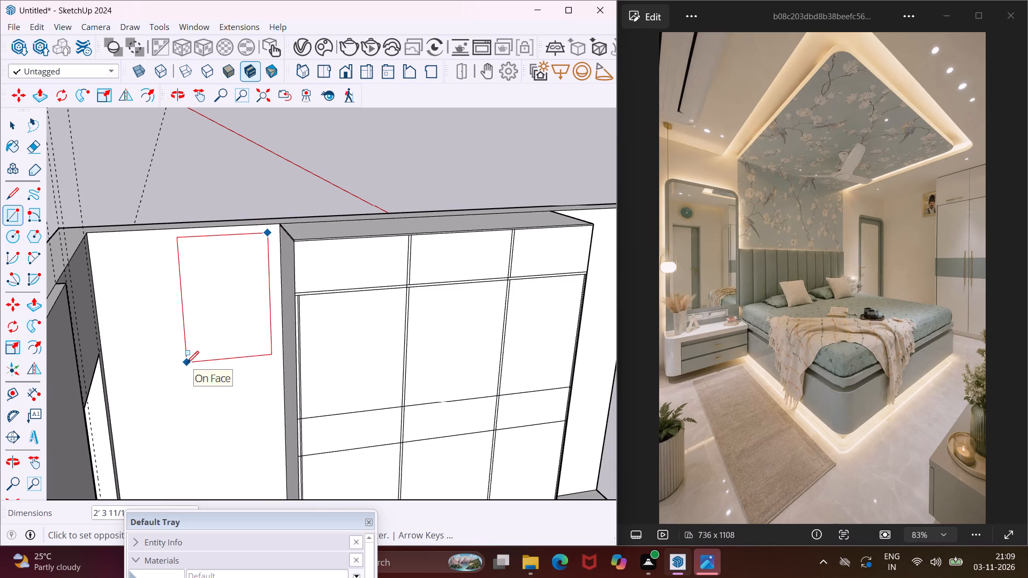
left_click(184, 361)
key("Escape")
key("space")
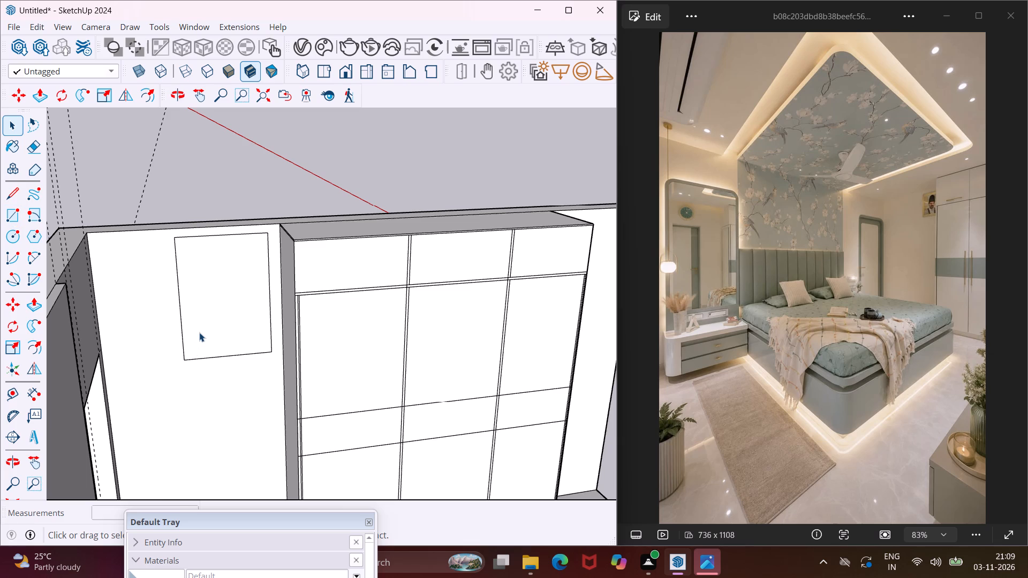
Offset the wall rectangle's outline inward by about 1 3/4" to form a frame border.
left_click(199, 332)
left_click(40, 346)
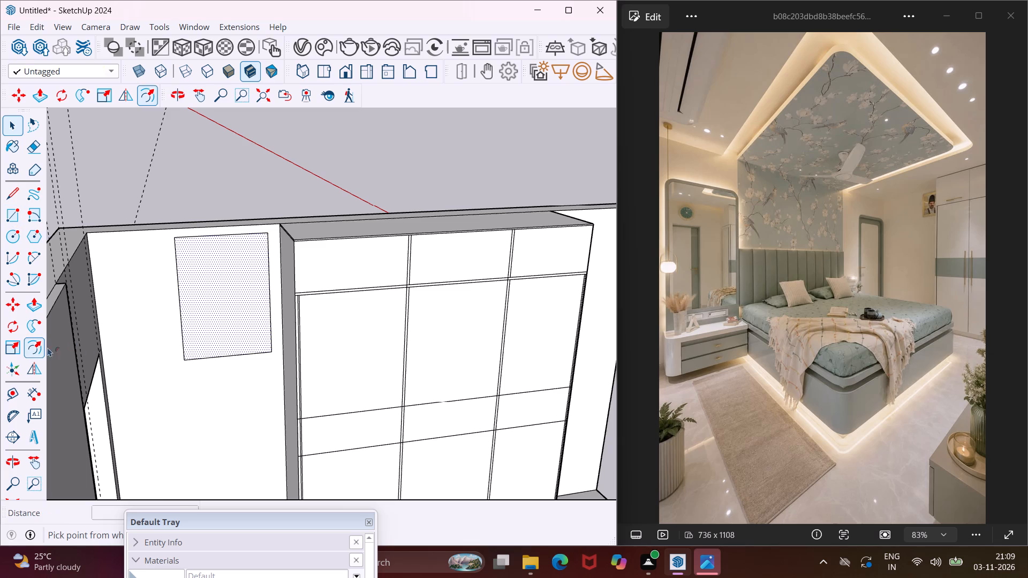
left_click(183, 315)
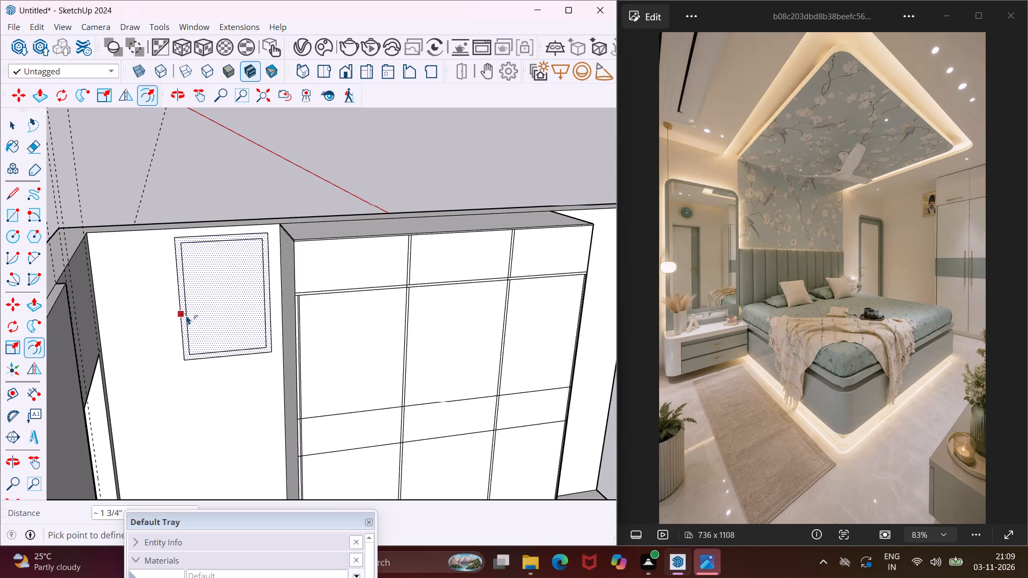
left_click(186, 315)
key("Escape")
key("space")
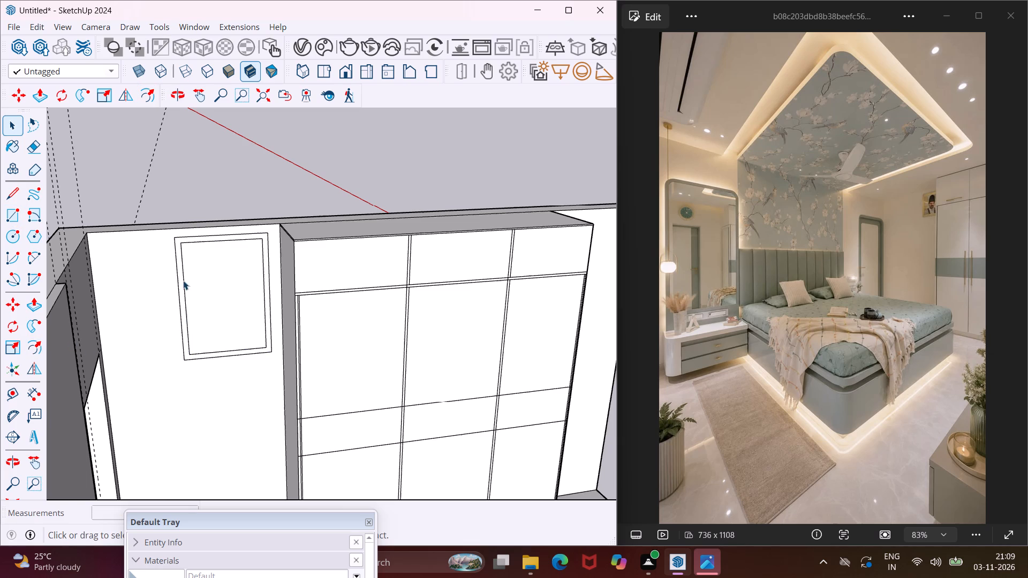
Push/Pull the wall picture frame's border face outward 3/8" from the wall beside the wardrobe.
scroll(182, 263, "up", 11)
left_click(181, 230)
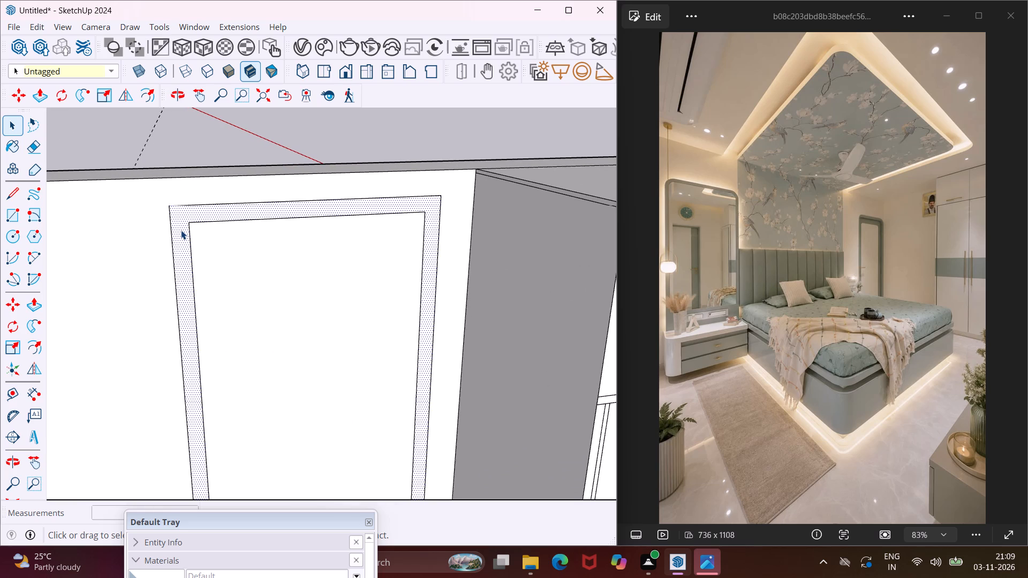
key("p")
left_click(181, 230)
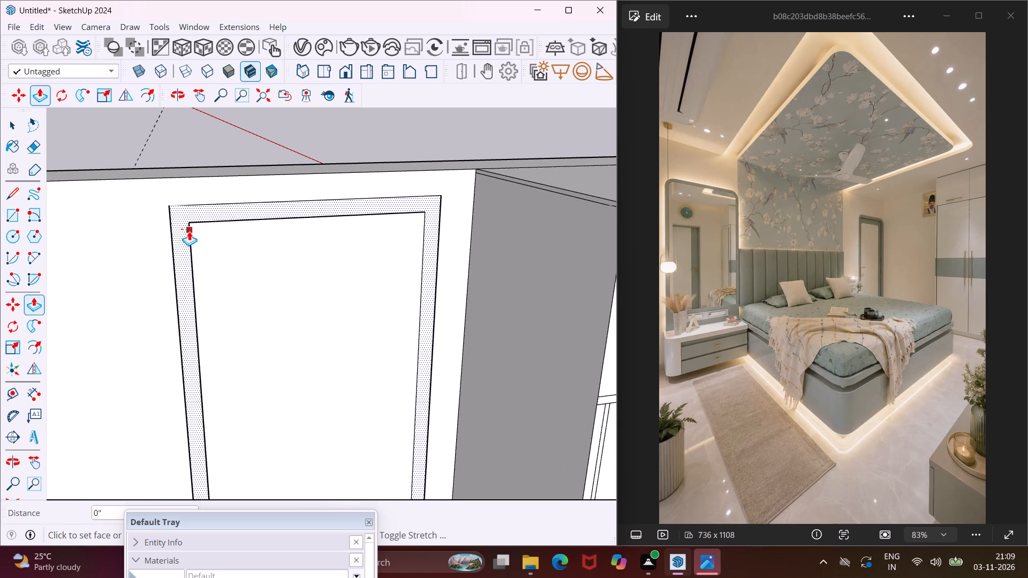
middle_click_drag(192, 235, 389, 338)
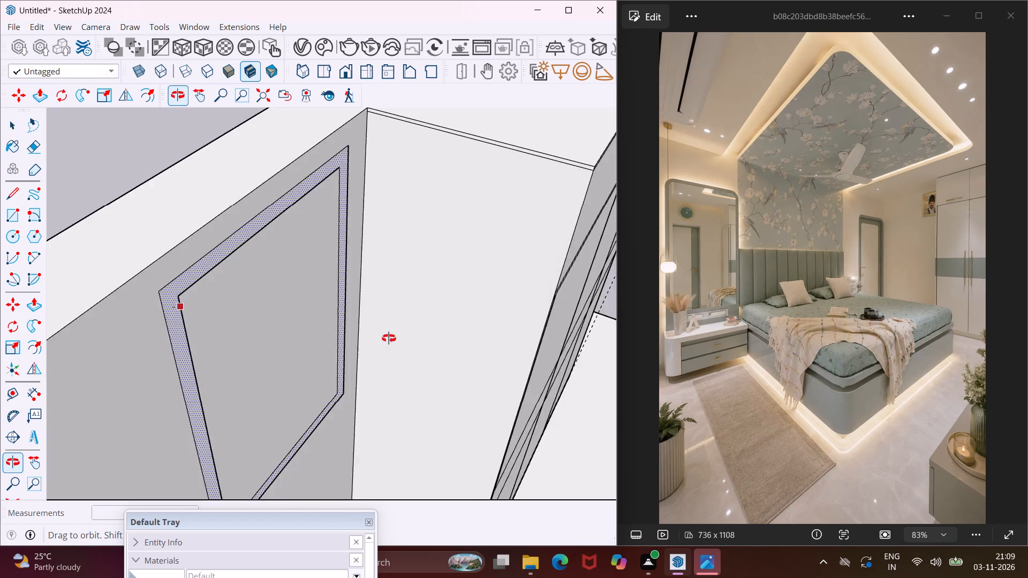
middle_click_drag(389, 338, 438, 339)
scroll(220, 325, "up", 2)
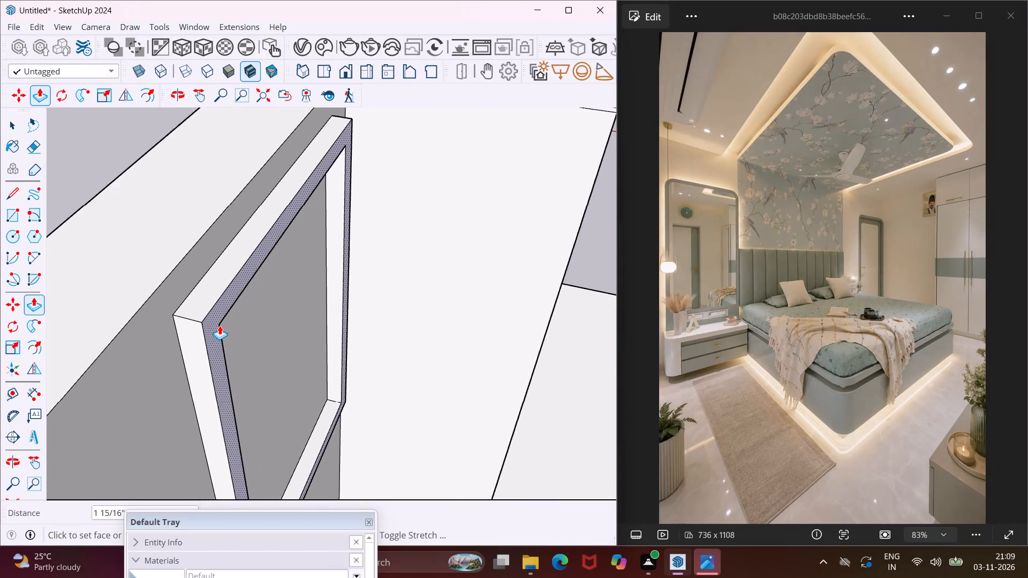
scroll(220, 325, "up", 4)
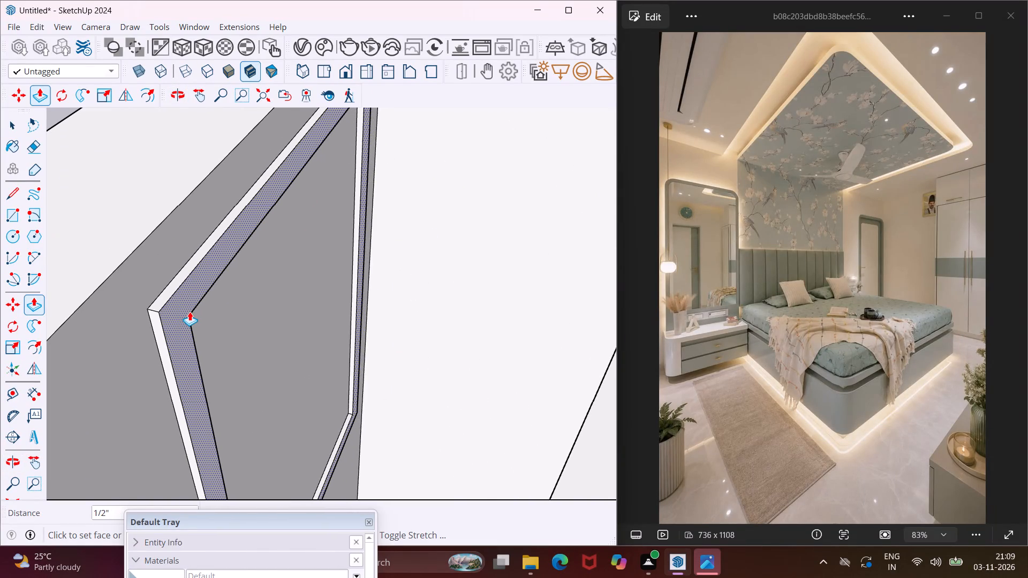
left_click(187, 310)
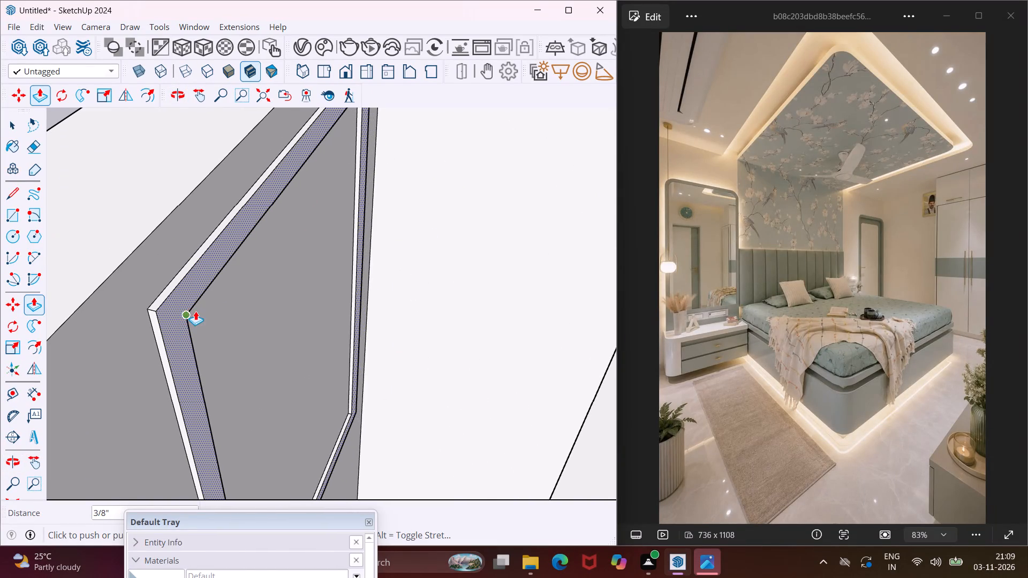
key("Escape")
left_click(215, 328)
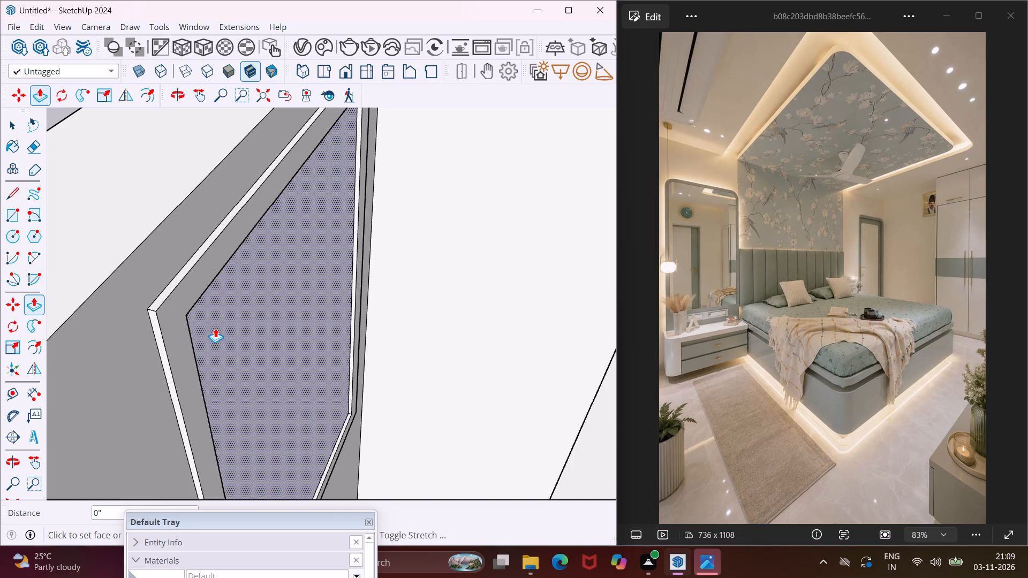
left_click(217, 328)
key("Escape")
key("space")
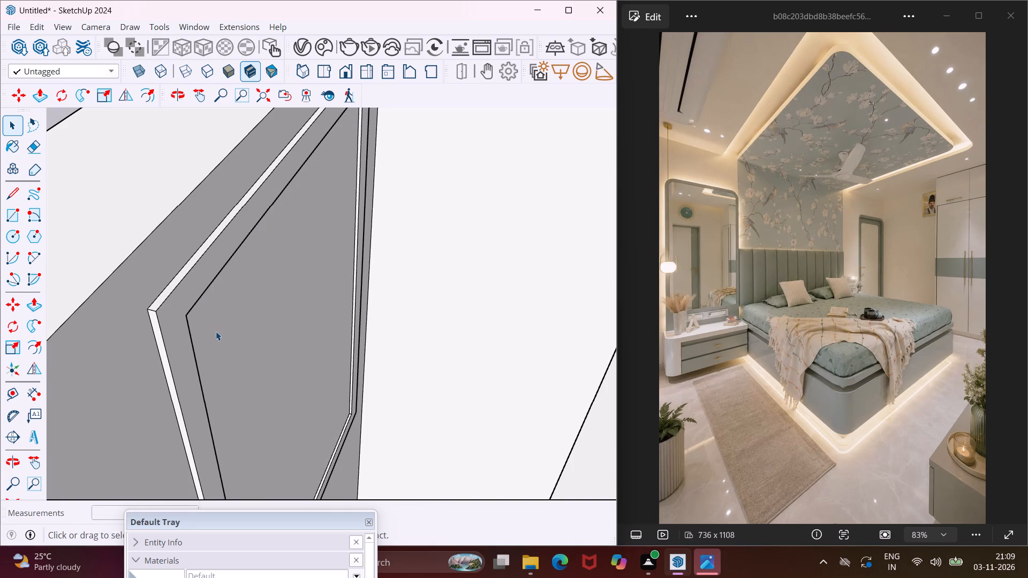
Examine the framed wall, the wardrobe and the whole room from several angles.
scroll(216, 331, "down", 9)
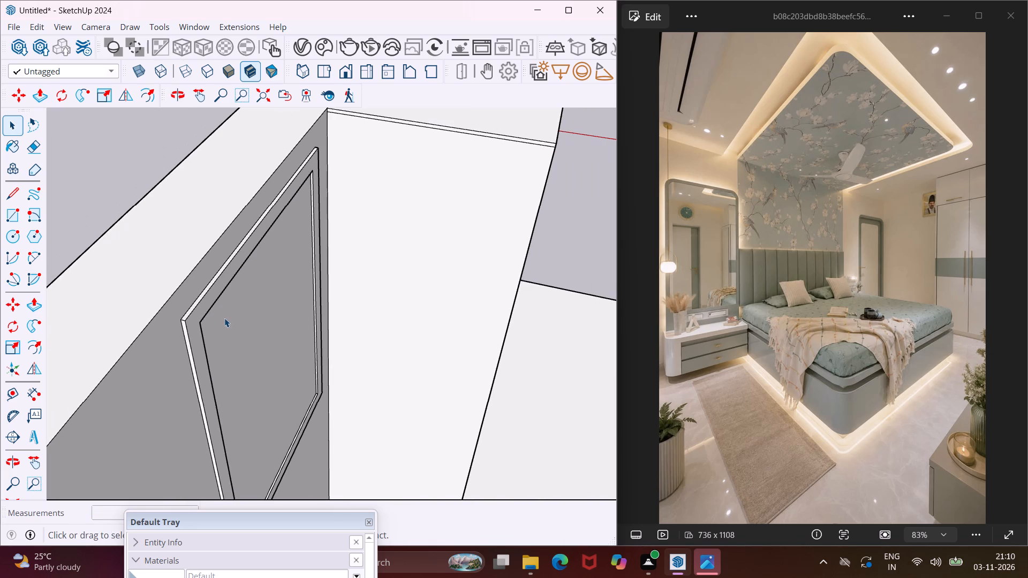
scroll(220, 318, "down", 11)
middle_click_drag(254, 341, 95, 306)
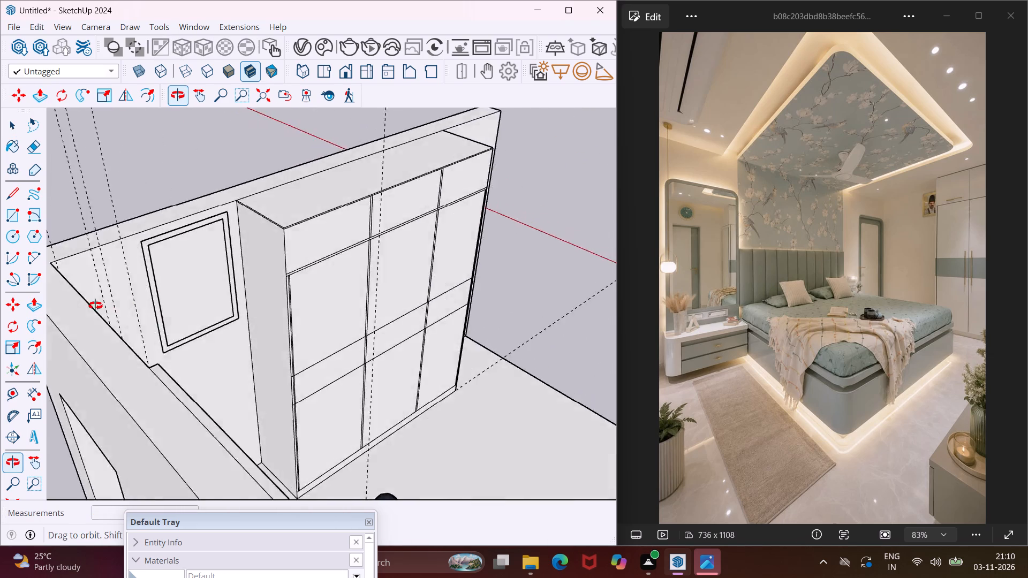
middle_click_drag(95, 306, 0, 262)
scroll(284, 250, "down", 6)
middle_click_drag(379, 285, 337, 288)
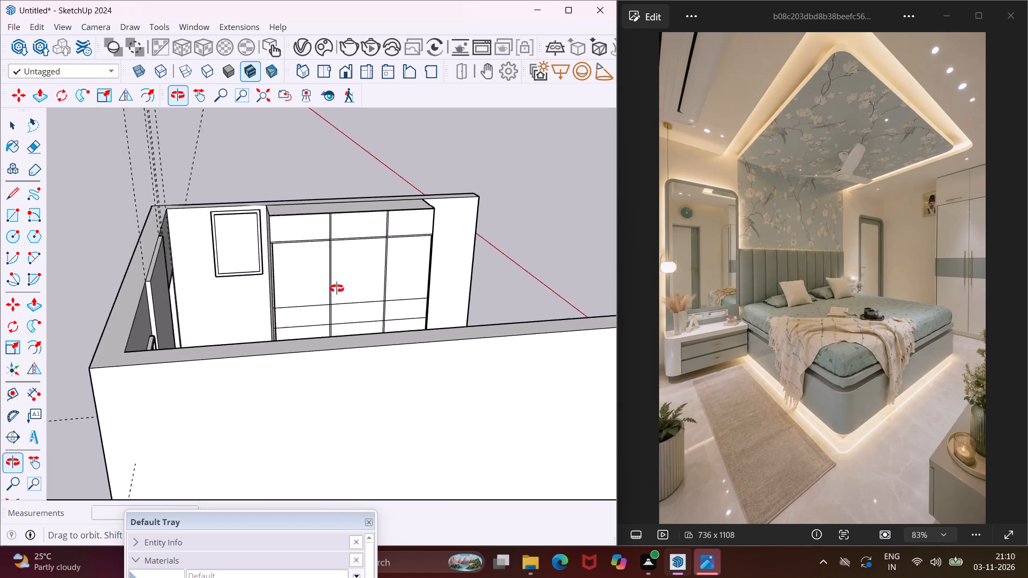
middle_click_drag(337, 288, 89, 313)
middle_click_drag(408, 285, 357, 280)
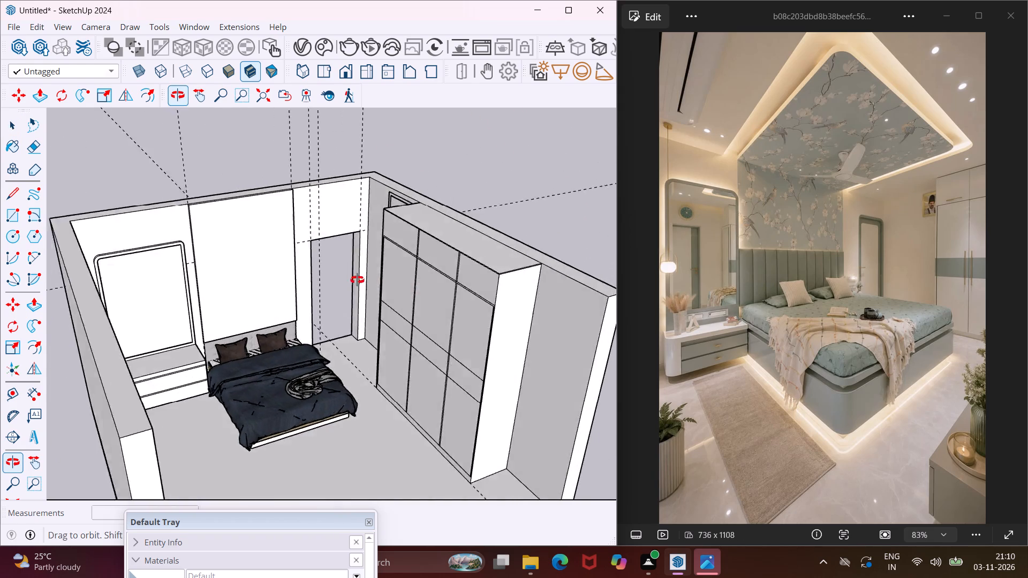
middle_click_drag(357, 280, 239, 245)
scroll(239, 245, "down", 5)
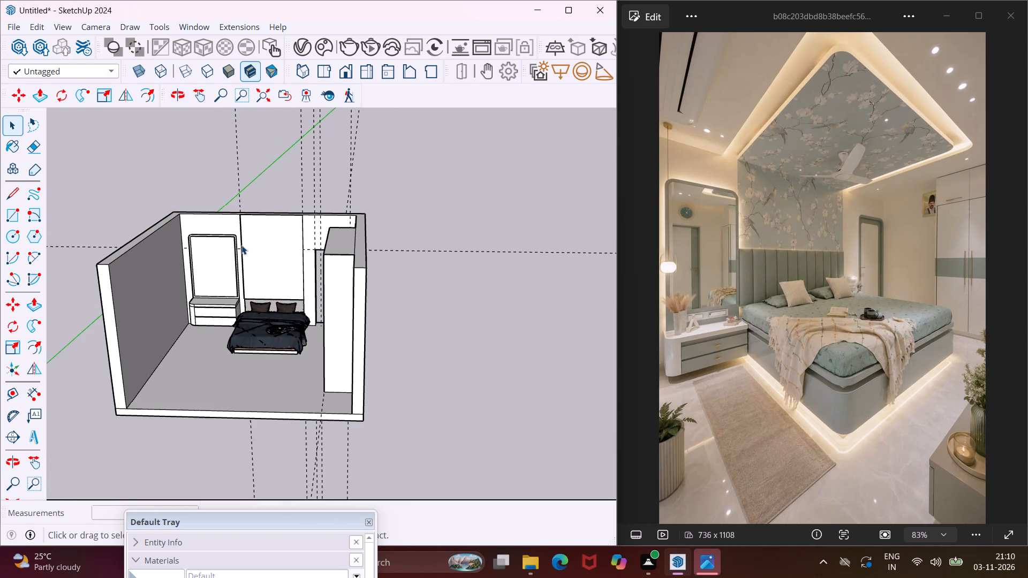
Compose an interior view towards the bed with the drawer cabinet, mirror, doorway and wardrobe in frame, following the reference photo.
scroll(212, 371, "up", 4)
middle_click_drag(212, 371, 213, 373)
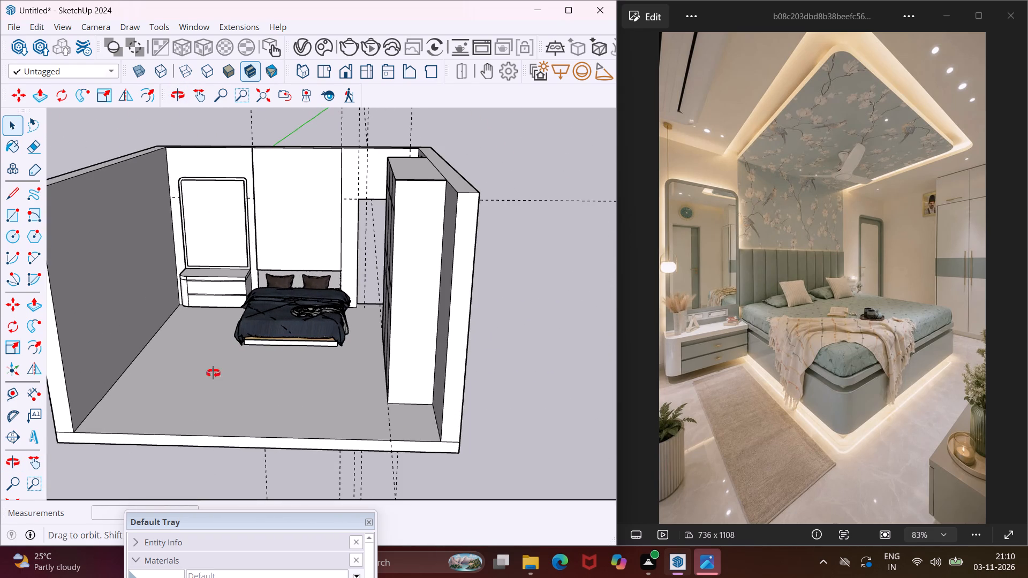
middle_click_drag(213, 373, 230, 444)
scroll(288, 361, "up", 5)
middle_click_drag(299, 323, 326, 350)
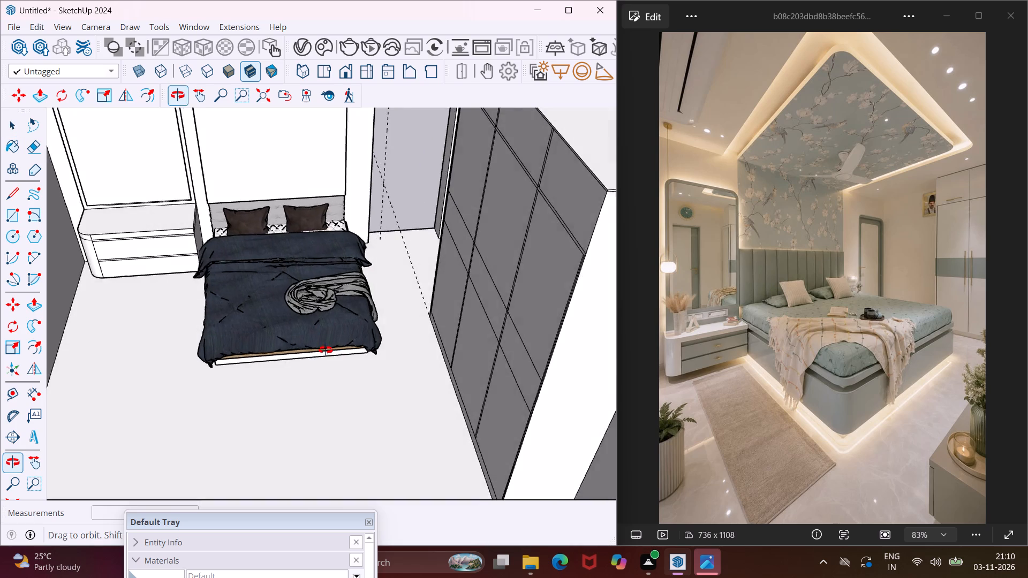
middle_click_drag(326, 350, 384, 379)
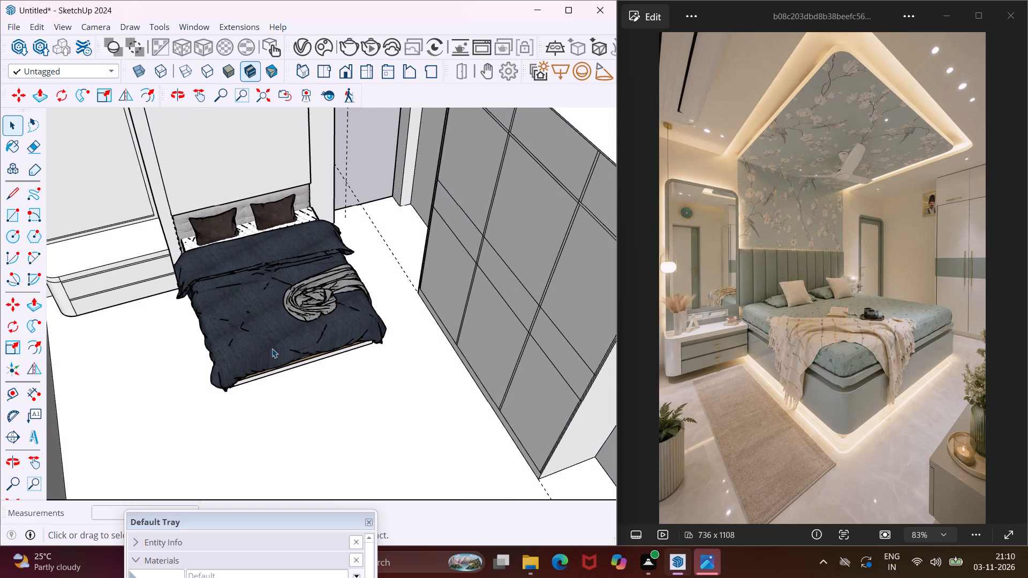
middle_click_drag(252, 358, 230, 312)
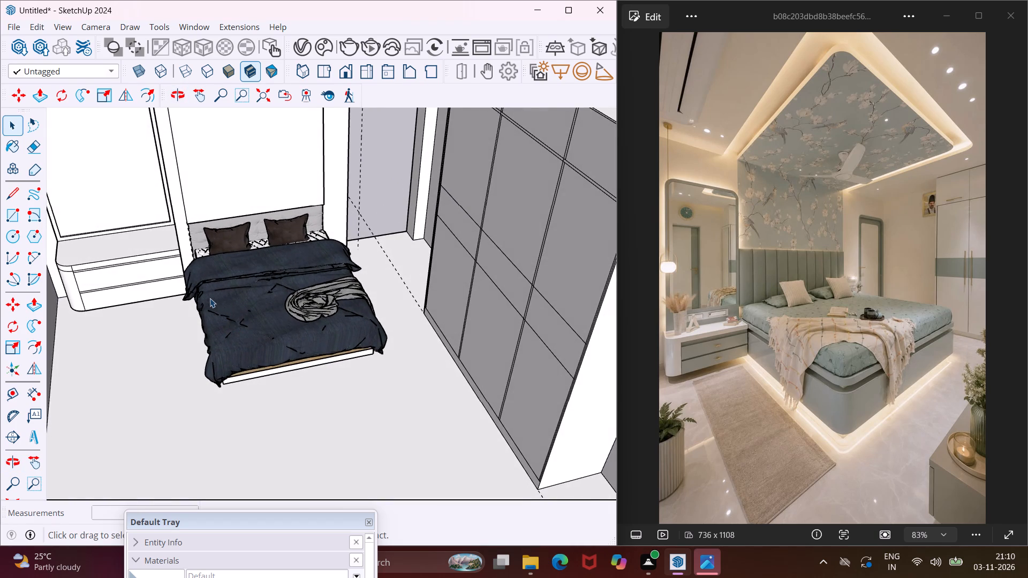
scroll(210, 298, "up", 1)
middle_click_drag(210, 298, 210, 275)
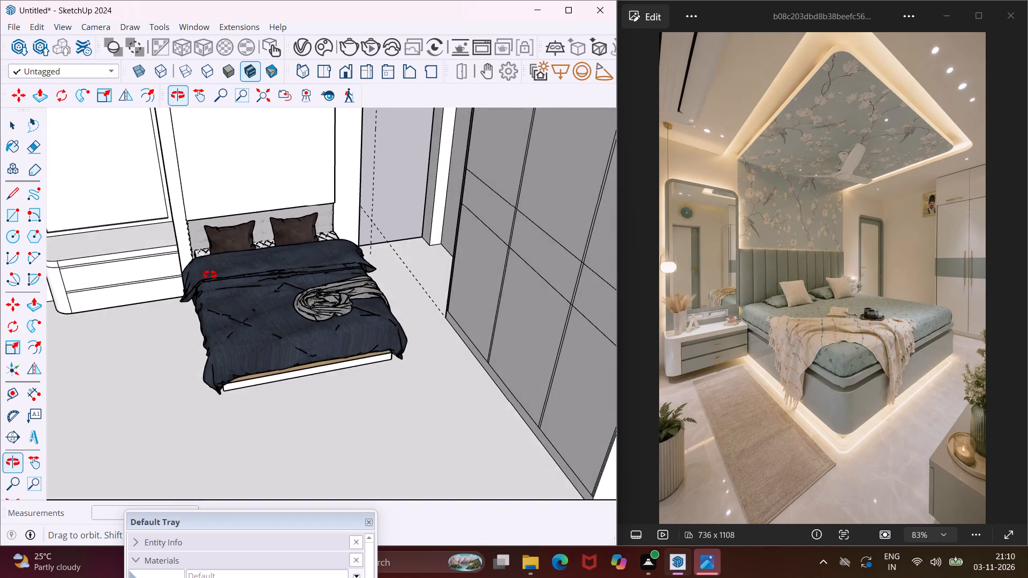
middle_click_drag(210, 275, 220, 235)
left_click(200, 95)
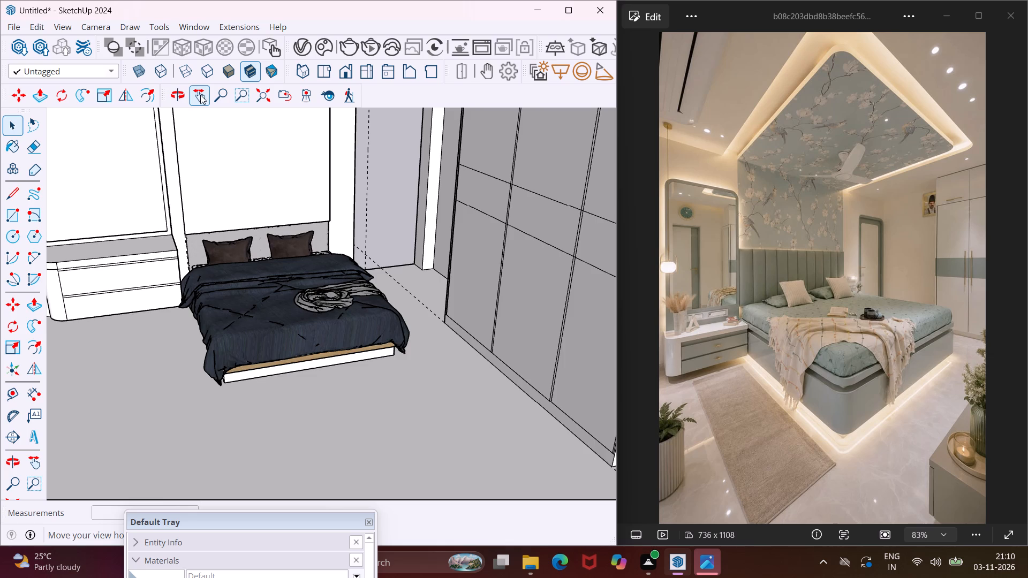
left_click_drag(227, 198, 240, 249)
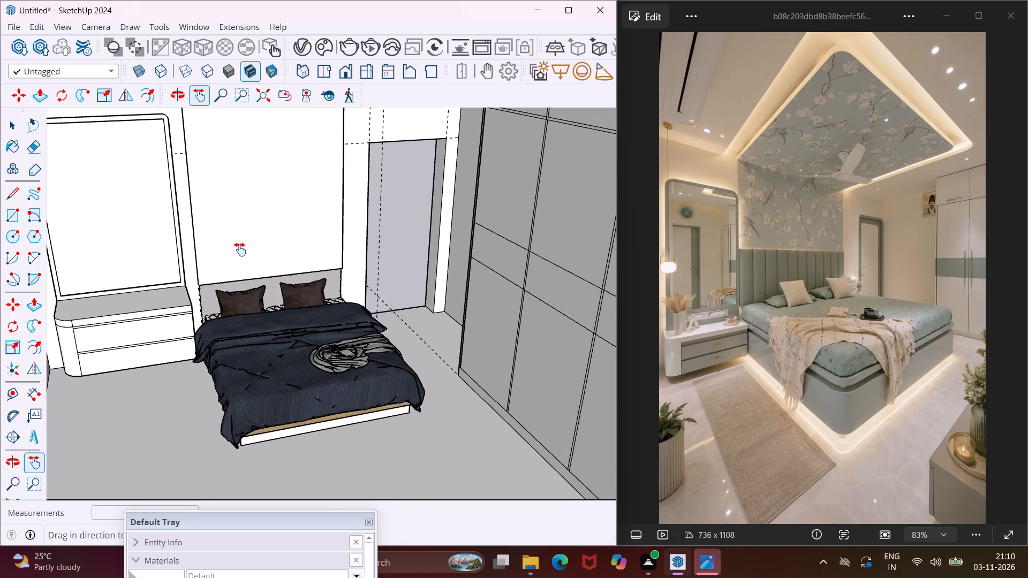
left_click_drag(240, 249, 238, 250)
middle_click_drag(238, 252, 245, 252)
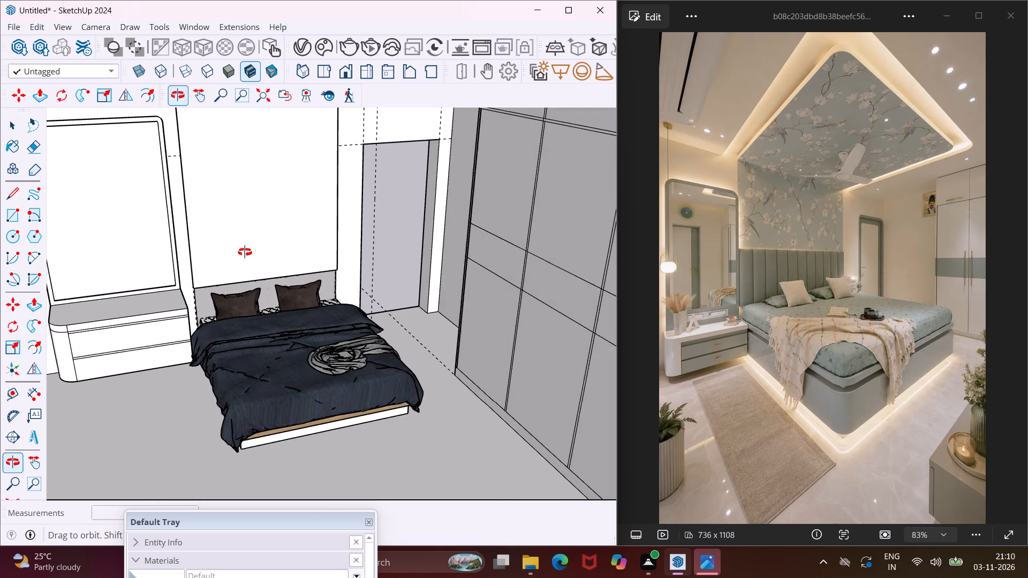
middle_click_drag(245, 252, 259, 251)
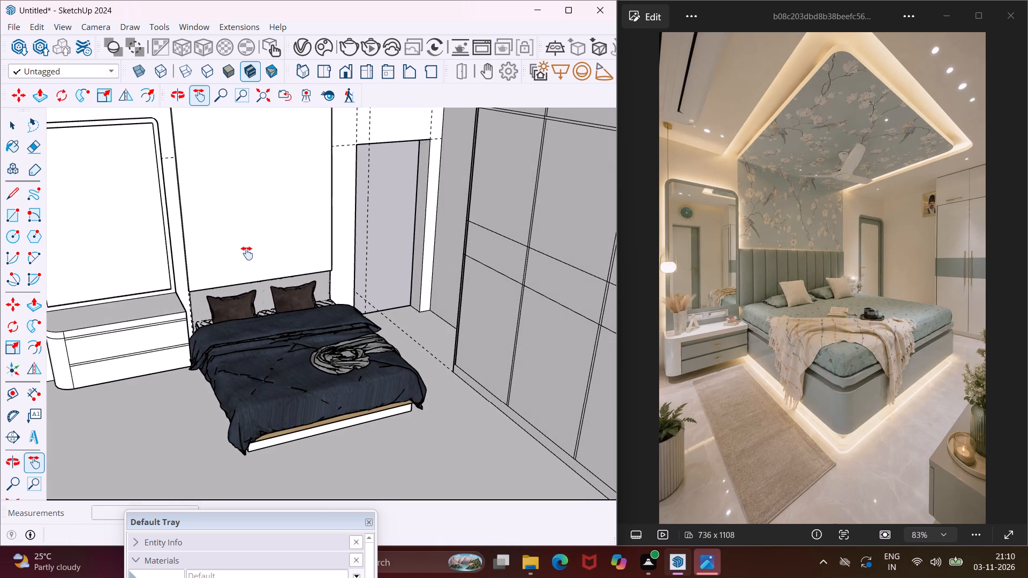
scroll(242, 254, "down", 2)
left_click_drag(240, 254, 240, 260)
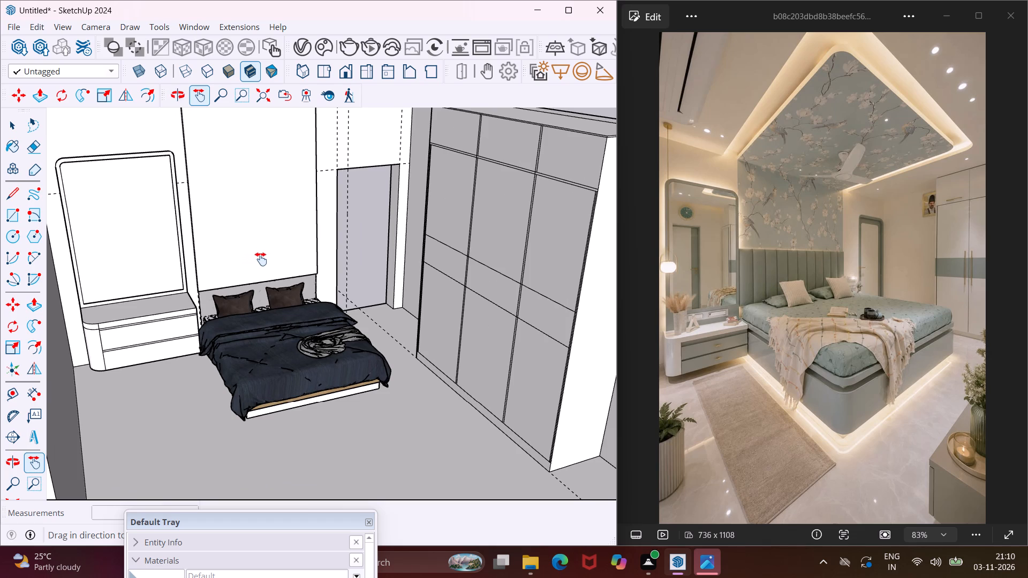
scroll(261, 259, "up", 1)
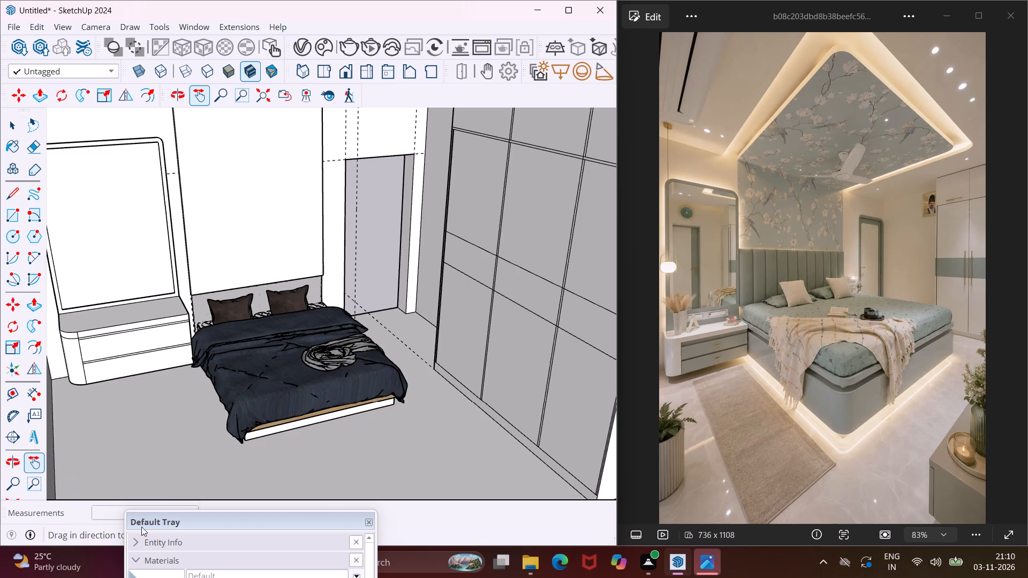
Add a new scene that saves the current interior view of the bed, doorway and wardrobe.
left_click_drag(155, 520, 101, 415)
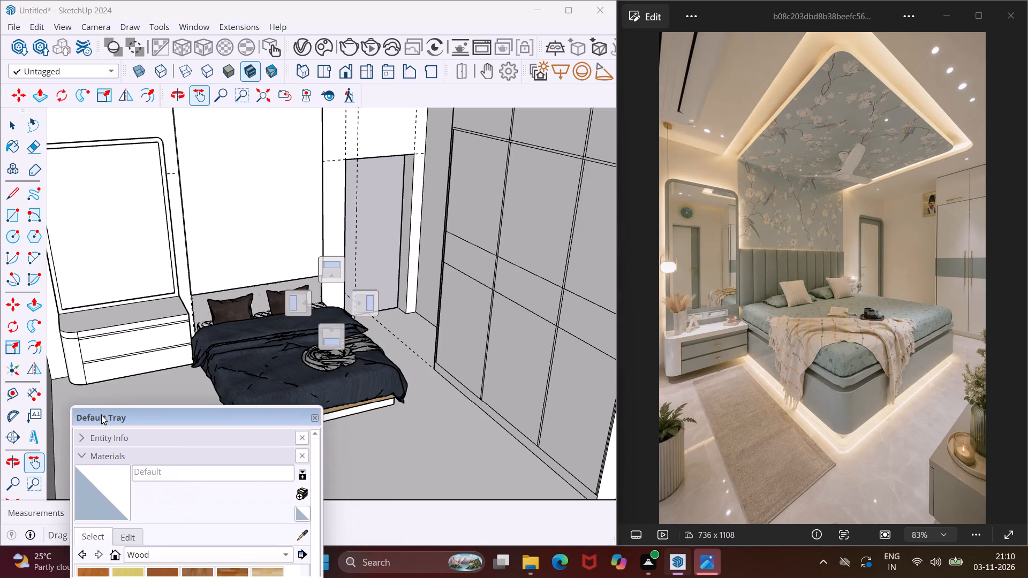
left_click_drag(101, 415, 80, 375)
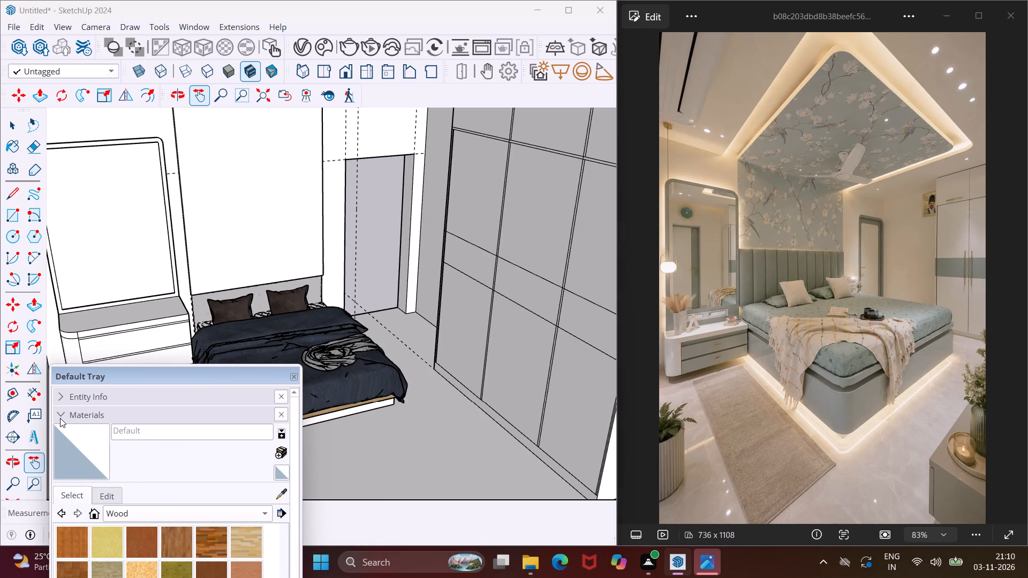
left_click(59, 417)
left_click(76, 525)
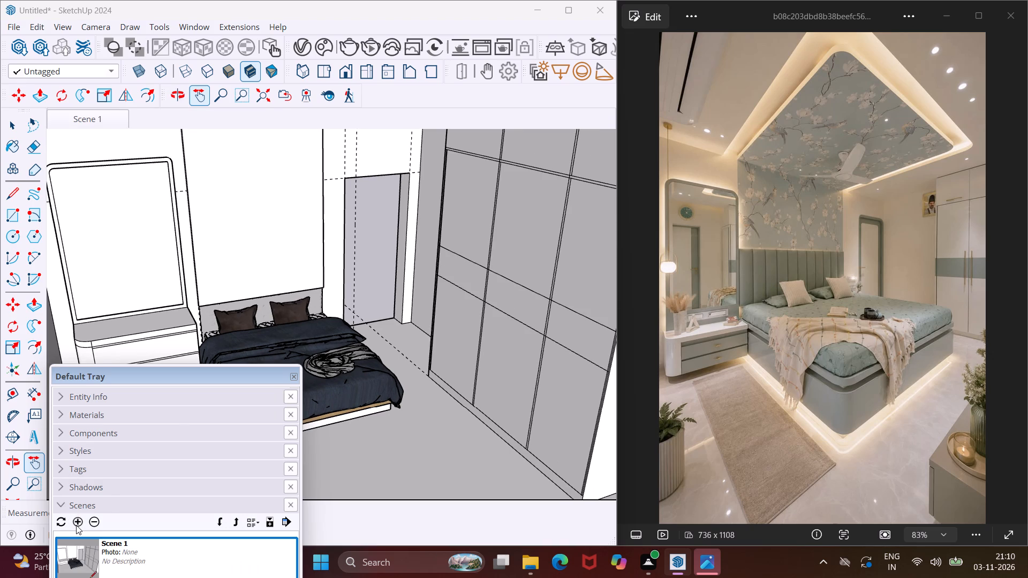
left_click_drag(179, 378, 145, 497)
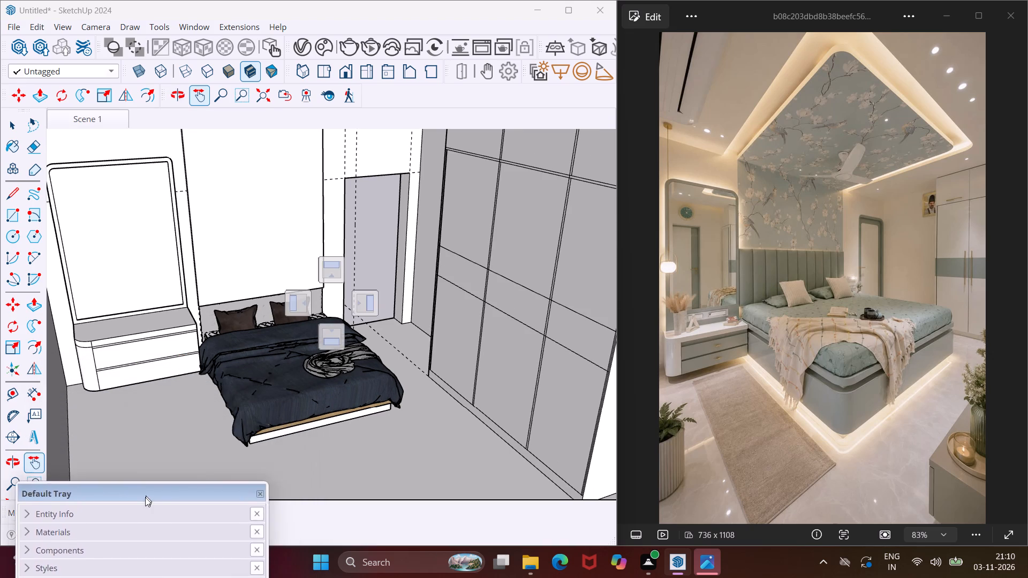
left_click_drag(145, 497, 133, 539)
Compose a closer, lower interior view towards the bed, with the drawer cabinet, mirror, doorway, wall frame and wardrobe in frame.
scroll(206, 432, "down", 2)
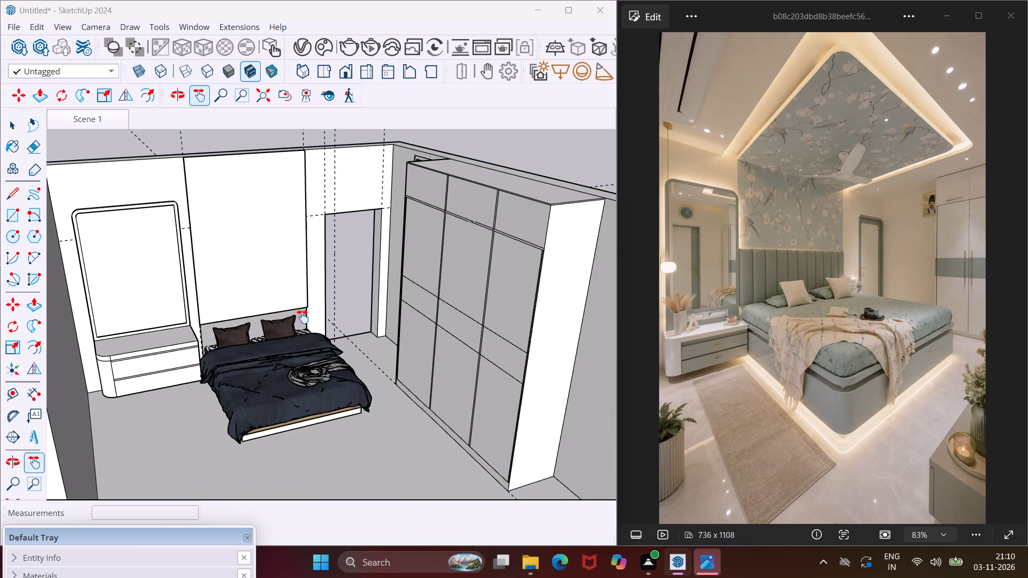
scroll(304, 358, "up", 2)
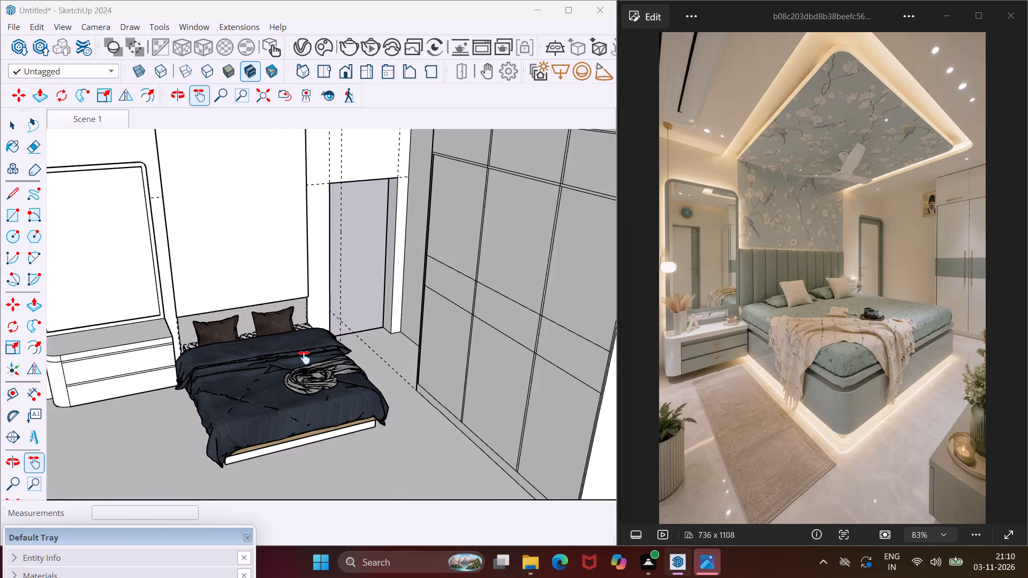
scroll(304, 358, "up", 1)
left_click_drag(267, 371, 286, 378)
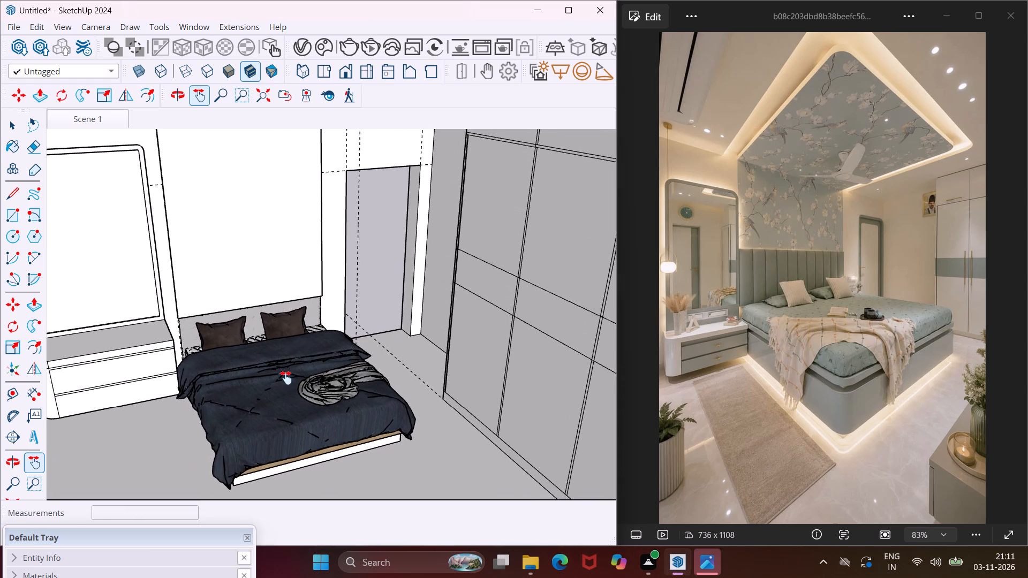
left_click_drag(286, 378, 294, 381)
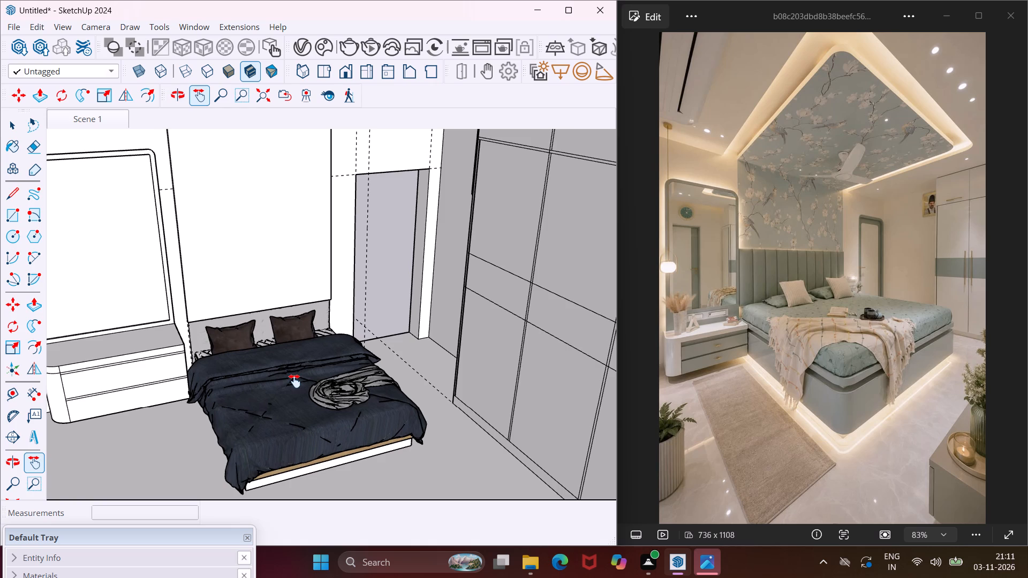
middle_click_drag(294, 381, 315, 387)
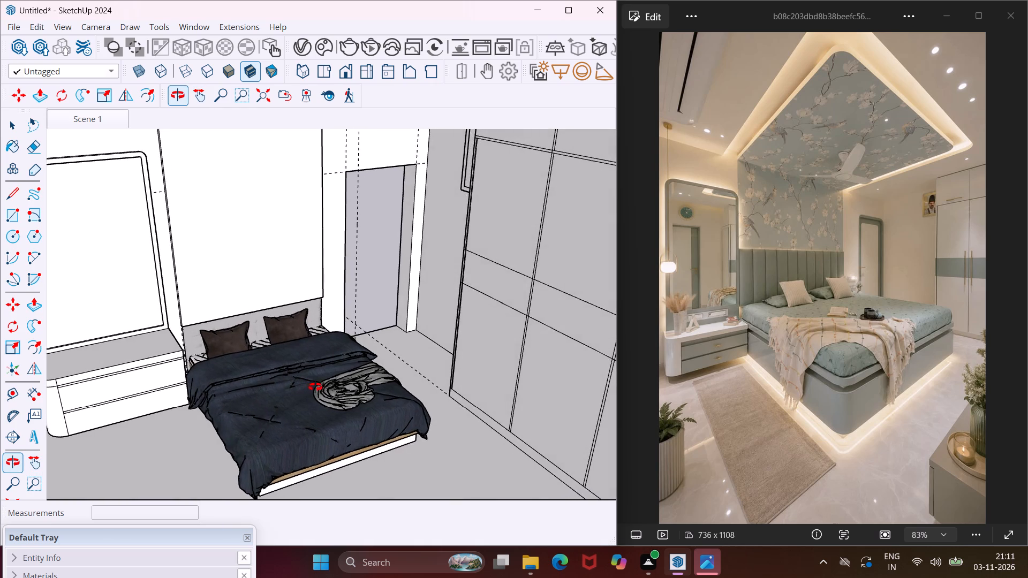
middle_click_drag(315, 387, 337, 385)
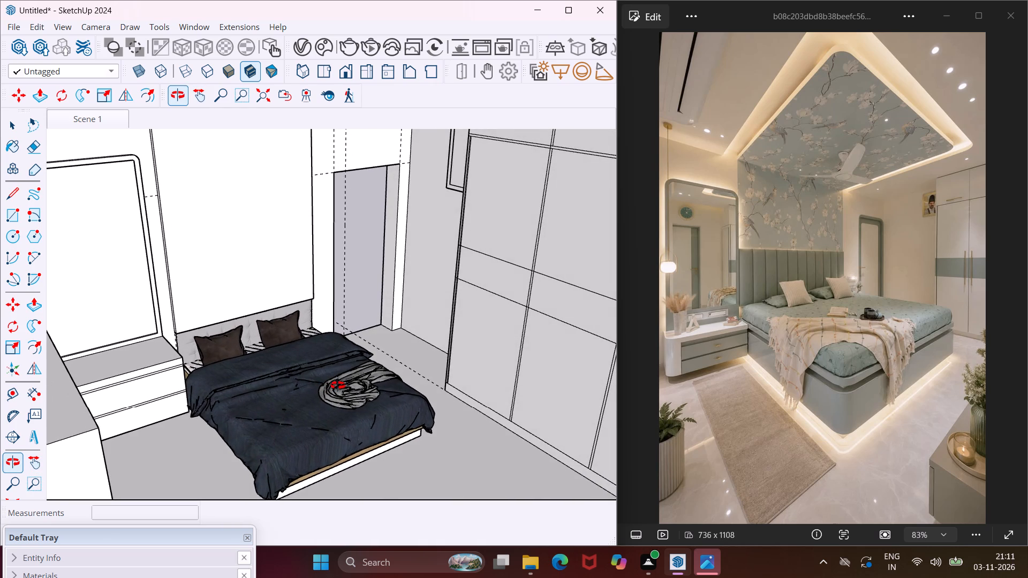
middle_click_drag(337, 385, 336, 386)
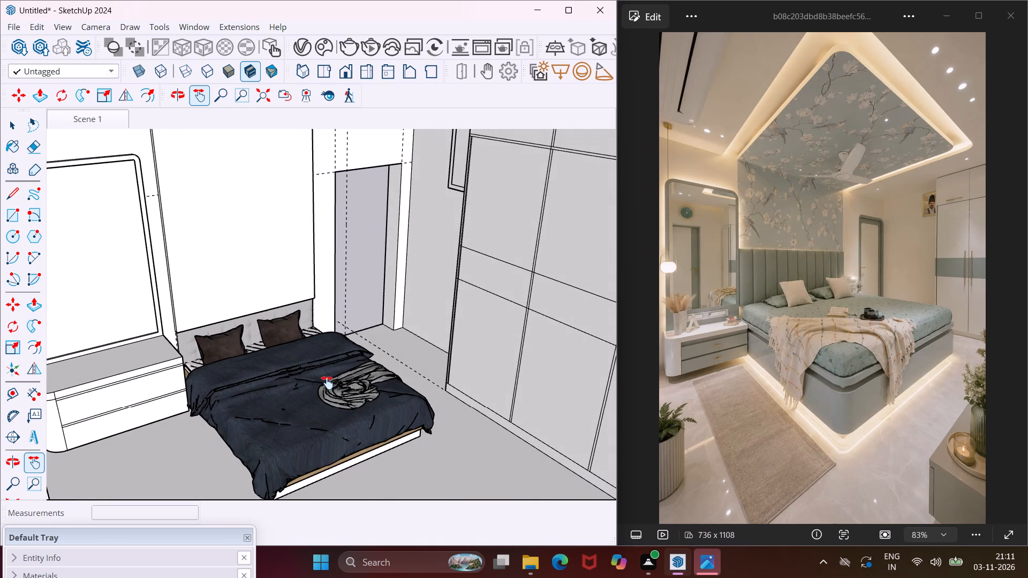
scroll(326, 381, "up", 1)
middle_click_drag(325, 380, 323, 339)
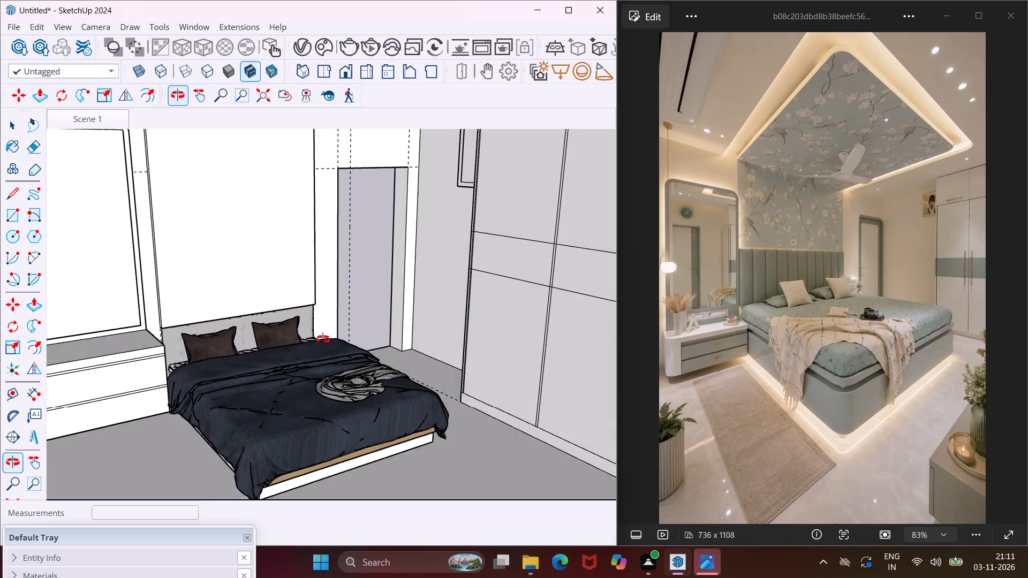
middle_click_drag(323, 339, 325, 331)
left_click_drag(324, 331, 328, 343)
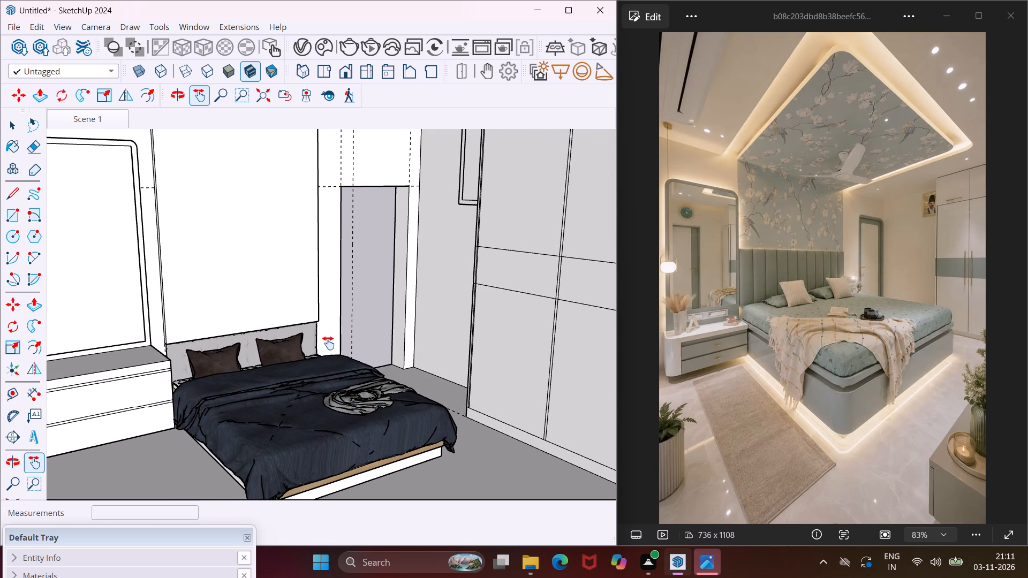
left_click_drag(328, 343, 324, 347)
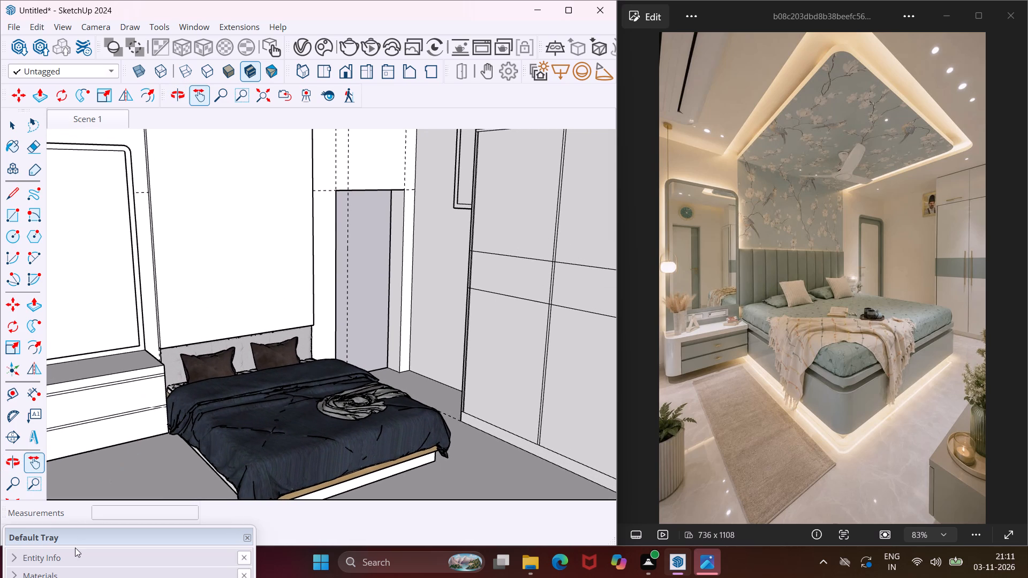
Add a second scene that saves the current lower interior view of the bedroom.
left_click_drag(73, 539, 74, 401)
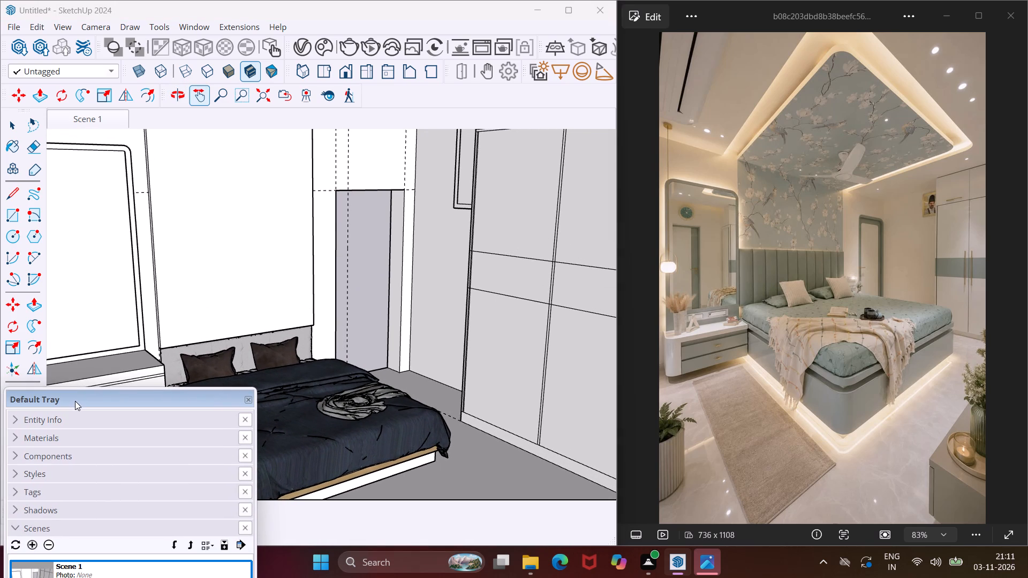
left_click(29, 545)
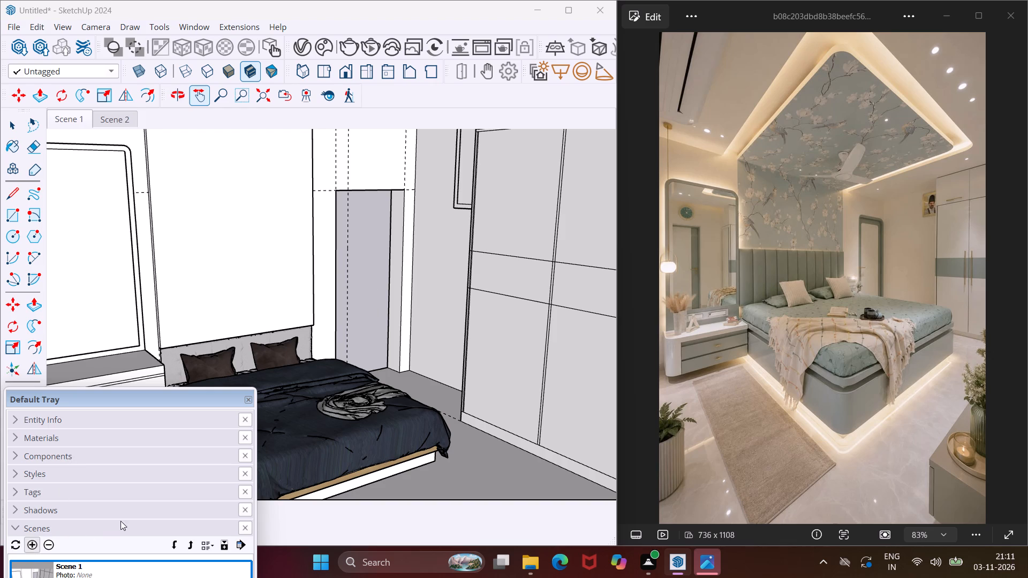
left_click_drag(155, 401, 155, 403)
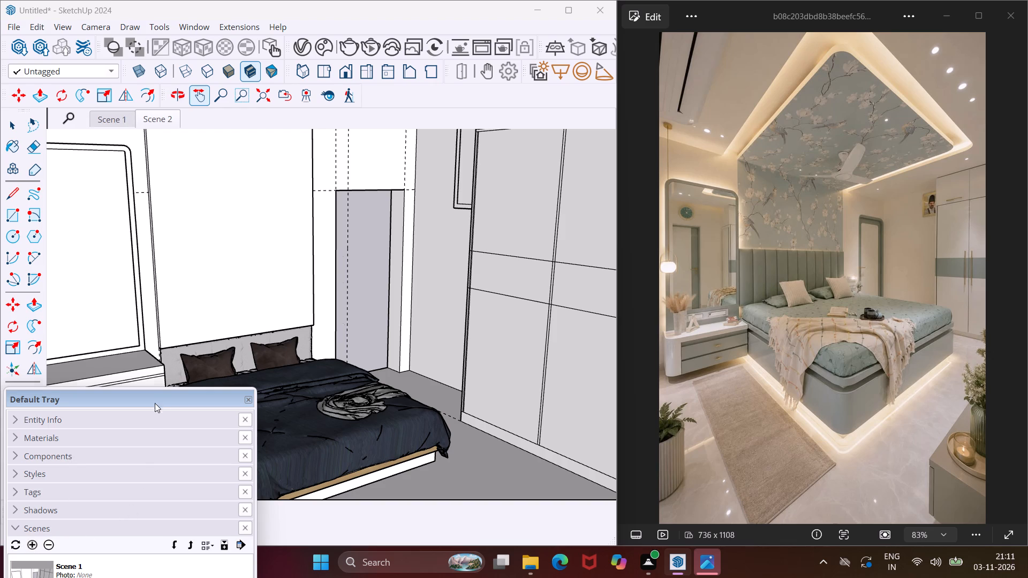
left_click_drag(155, 403, 131, 545)
Push/Pull the floor slab's edge face on the room's open side outward by 1'6".
scroll(169, 460, "down", 2)
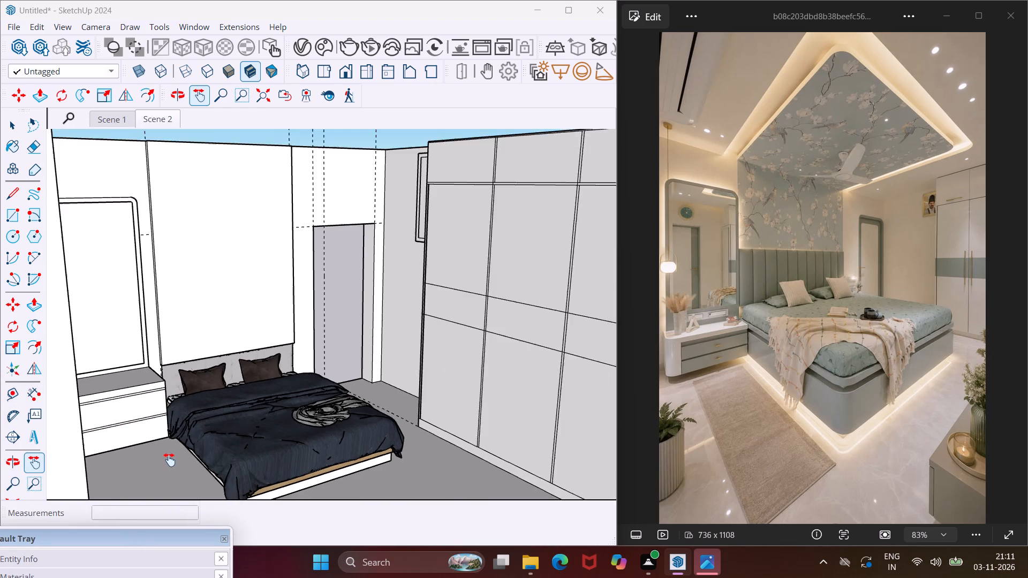
scroll(169, 460, "down", 3)
scroll(160, 412, "down", 11)
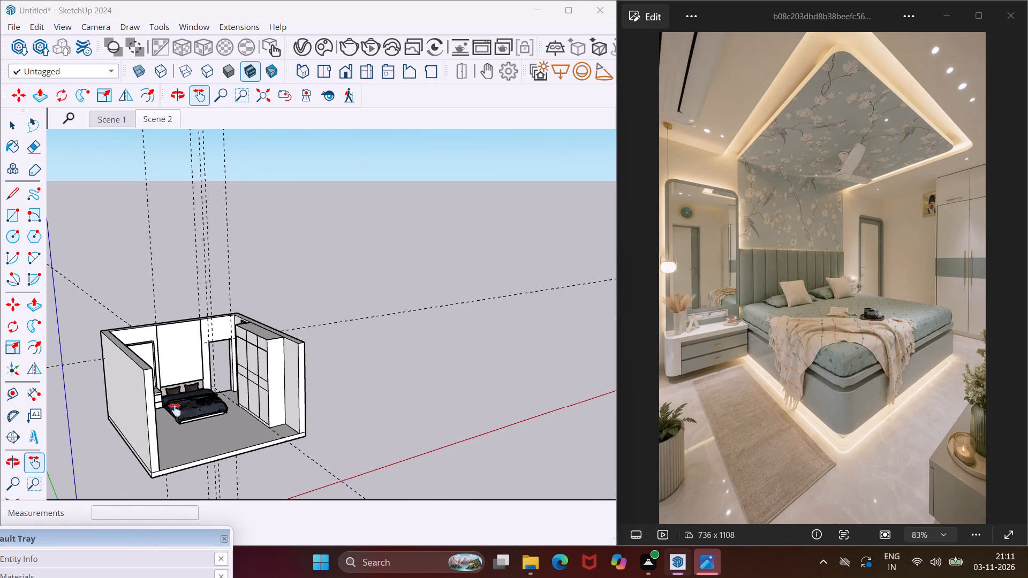
scroll(212, 466, "up", 5)
middle_click_drag(209, 467, 294, 431)
scroll(262, 453, "up", 4)
key("Escape")
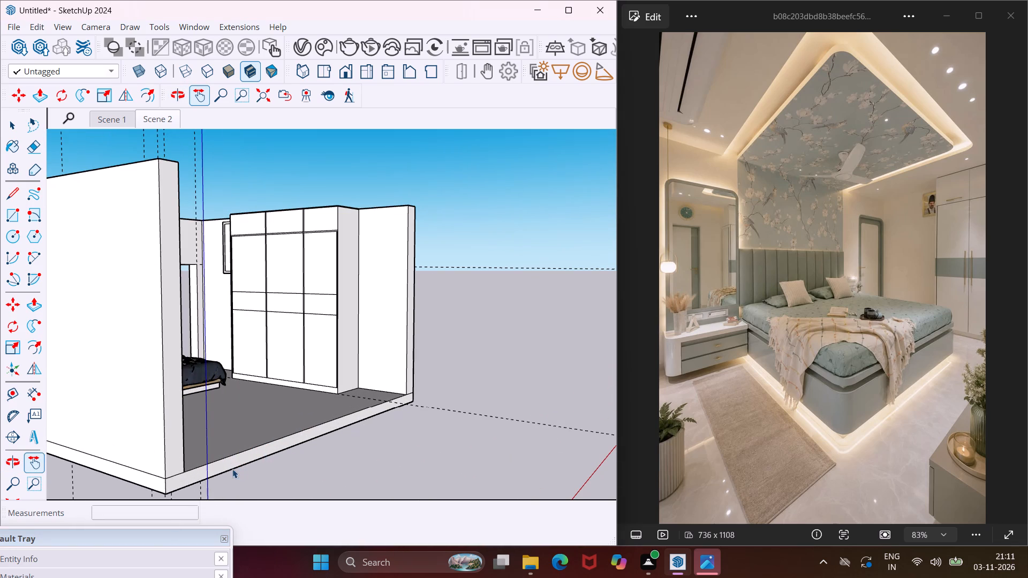
left_click(225, 466)
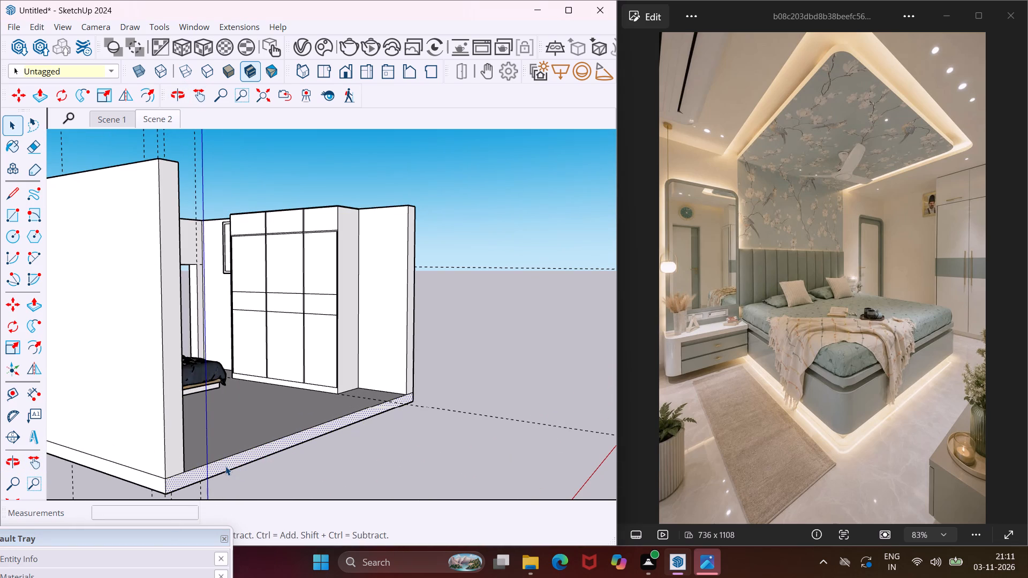
key("p")
left_click(225, 466)
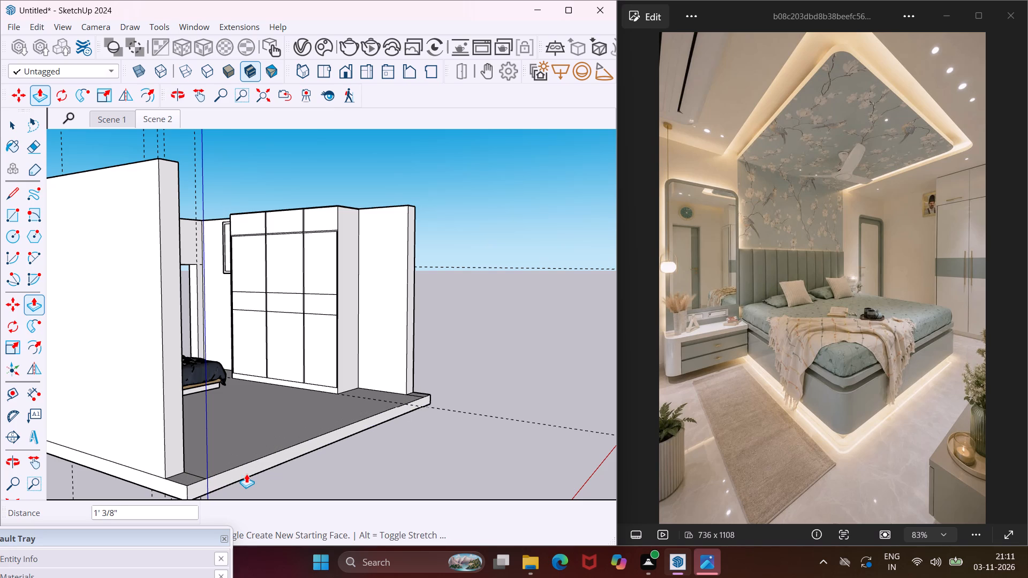
key("1")
key("apostrophe")
key("6")
key("shift+quotedbl")
key("Return")
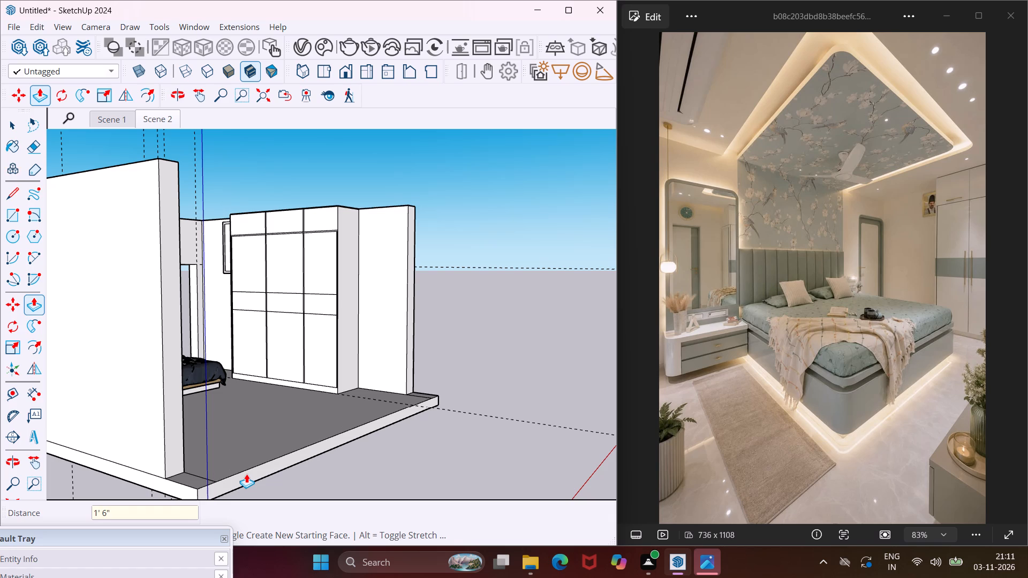
Repeat the 1'6" Push/Pull on the end faces of both side walls to extend them to the floor slab's new edge.
scroll(196, 450, "up", 2)
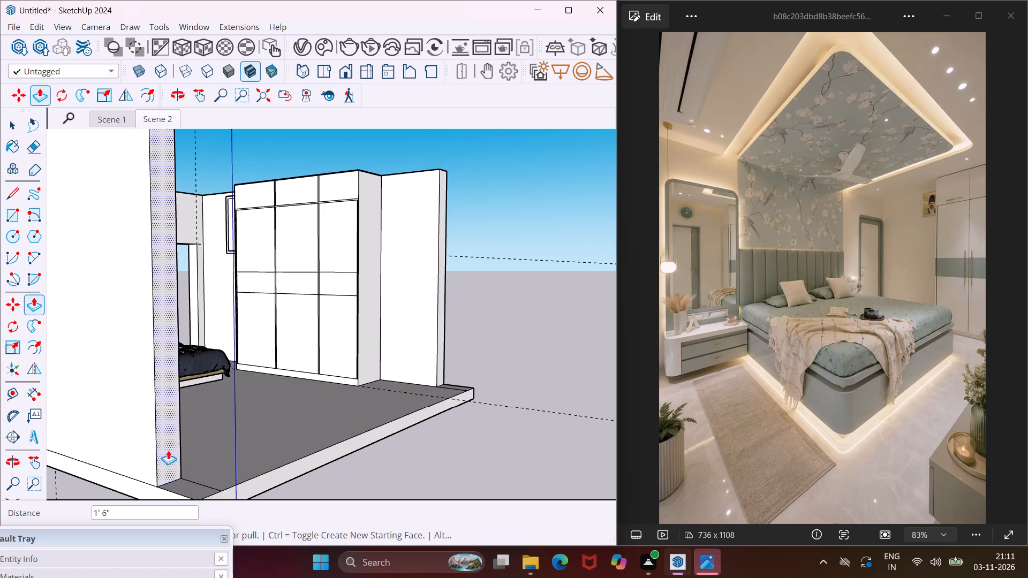
double_click(168, 450)
scroll(502, 324, "up", 3)
scroll(432, 367, "up", 3)
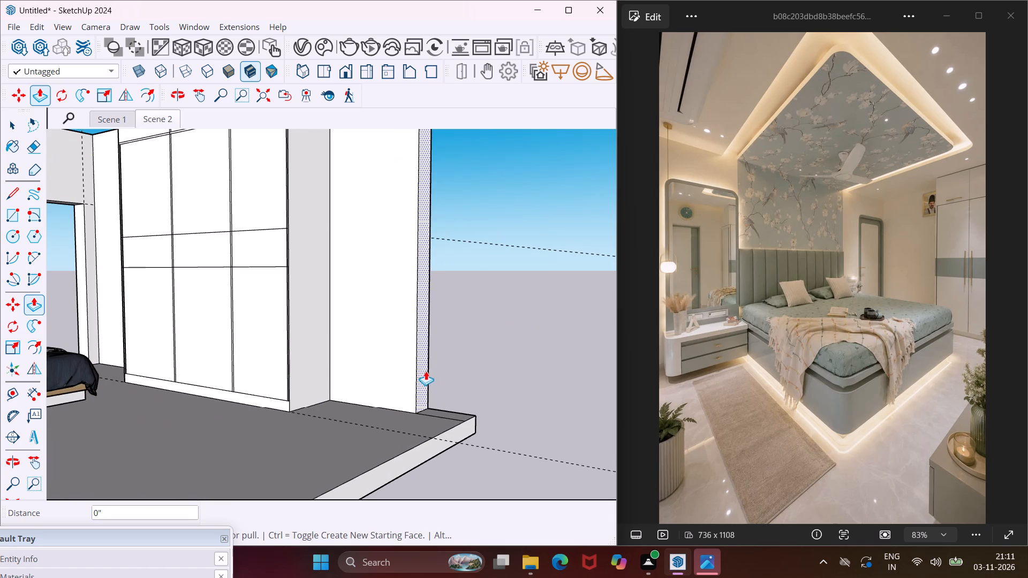
double_click(425, 371)
scroll(413, 422, "down", 9)
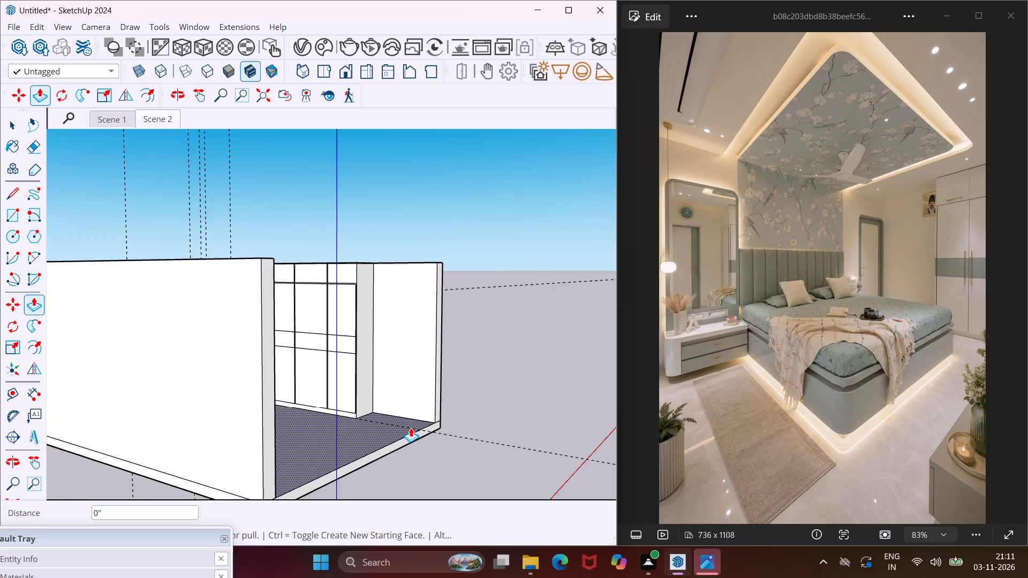
scroll(411, 428, "down", 3)
middle_click_drag(407, 443, 742, 577)
key("Escape")
key("space")
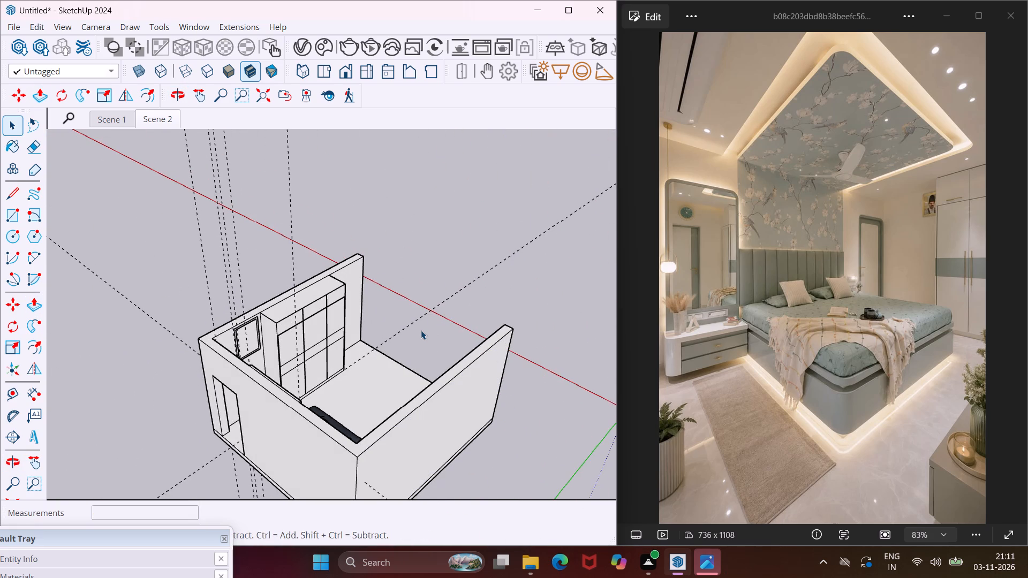
middle_click_drag(432, 341, 363, 352)
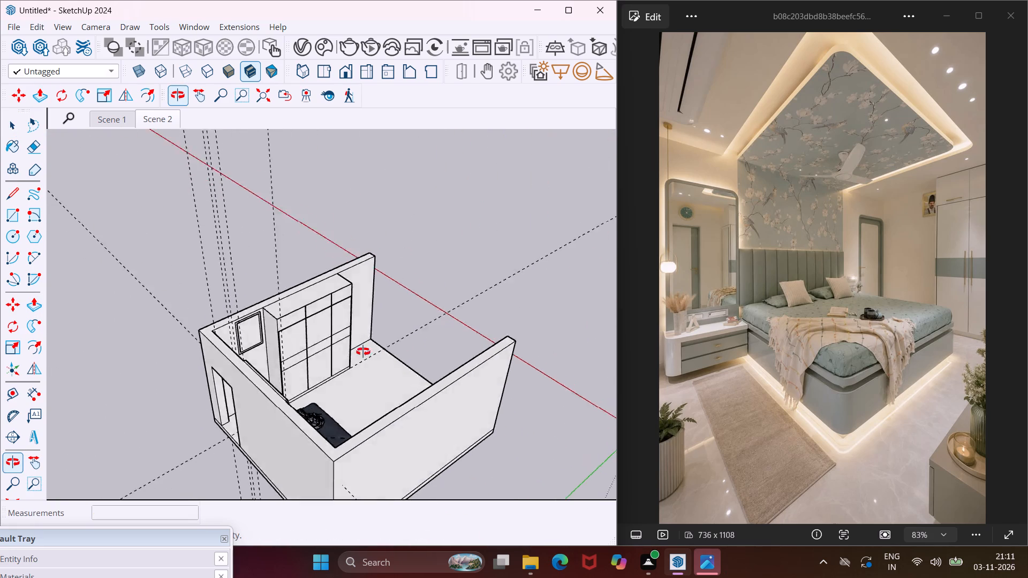
middle_click_drag(363, 352, 69, 306)
middle_click_drag(366, 402, 230, 373)
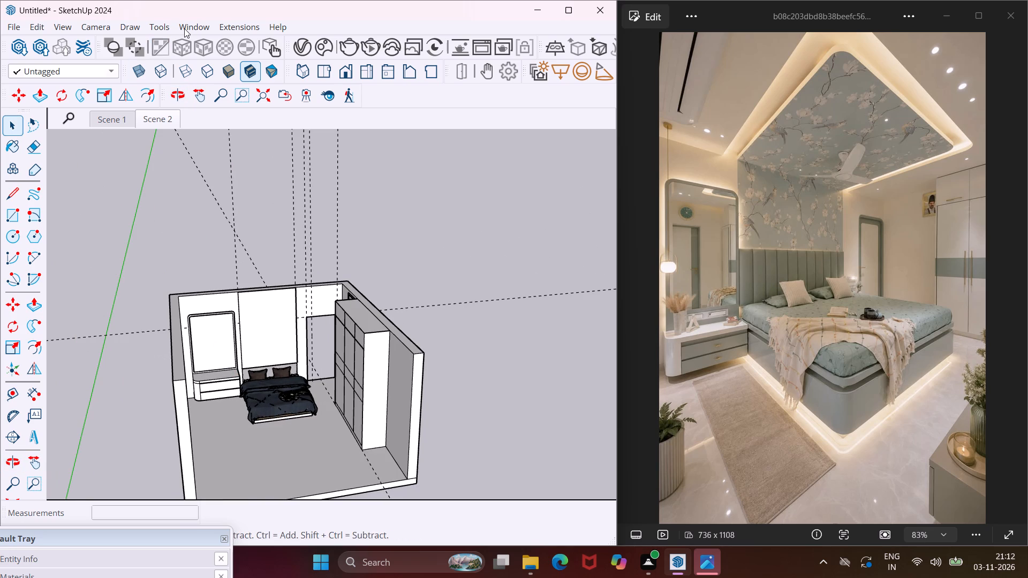
Search 3D Warehouse for "rug" in place of the previous bed search.
left_click(182, 21)
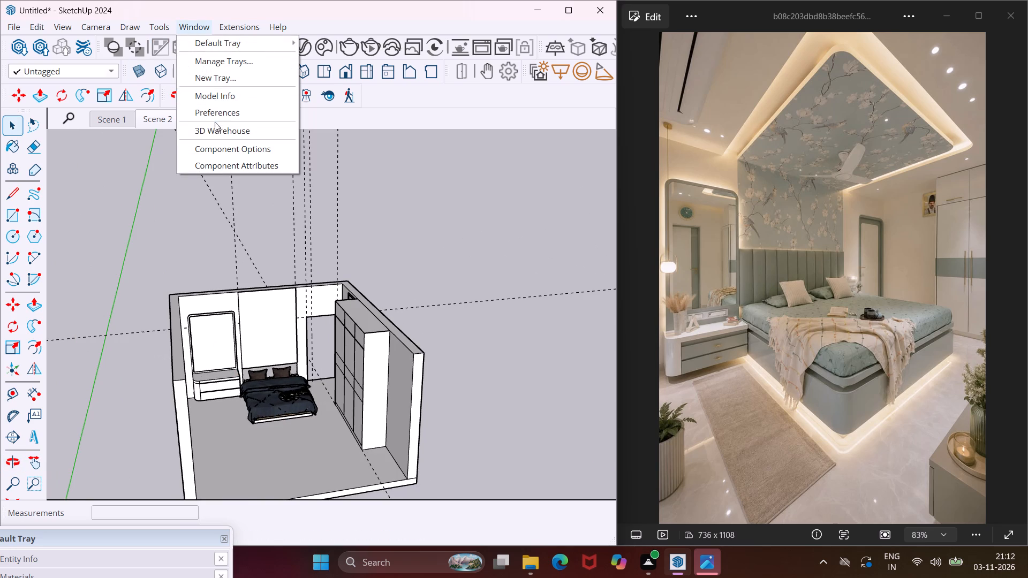
left_click(215, 125)
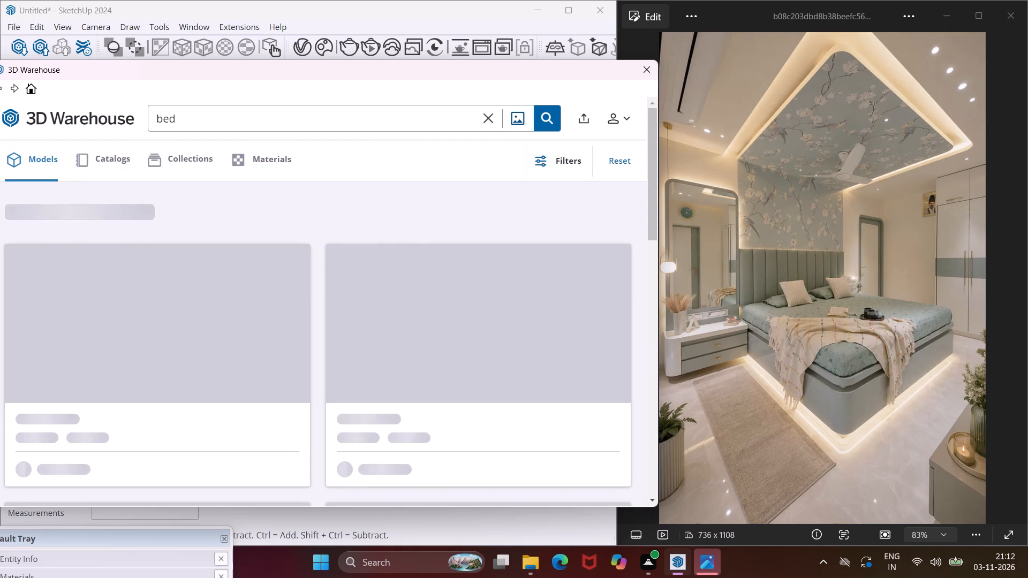
left_click(207, 124)
key("BackSpace")
key("BackSpace")
key("BackSpace")
key("BackSpace")
key("BackSpace")
key("BackSpace")
key("BackSpace")
key("BackSpace")
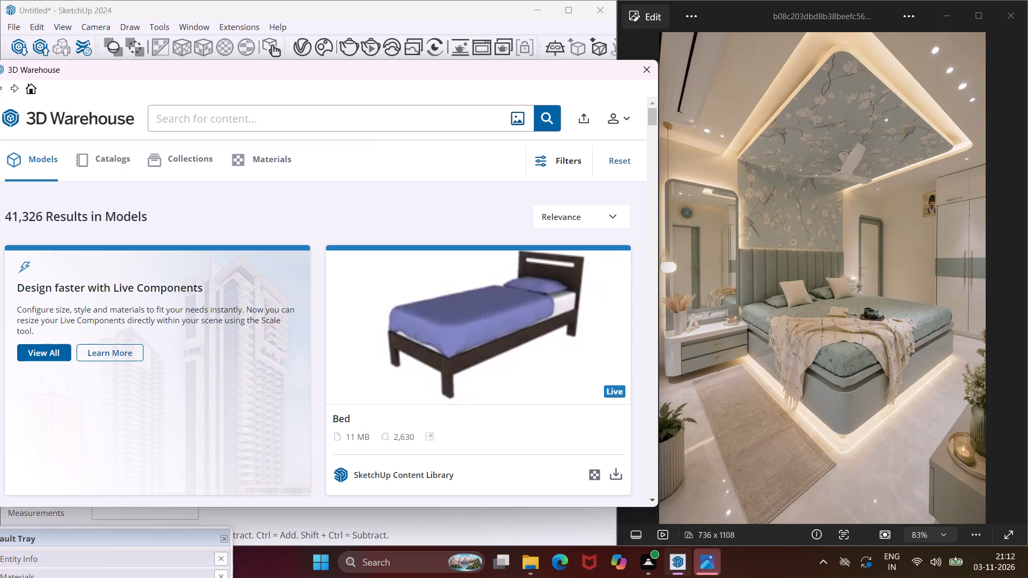
type("rug")
key("Return")
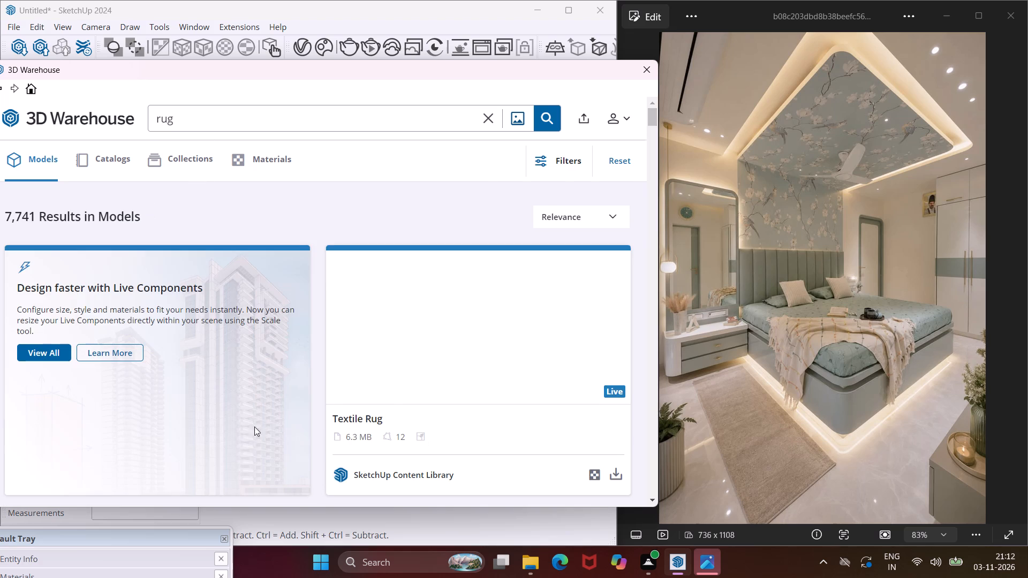
Browse the 3D Warehouse rug results for a plain beige rectangular rug similar to the one in the reference photo.
scroll(324, 364, "down", 5)
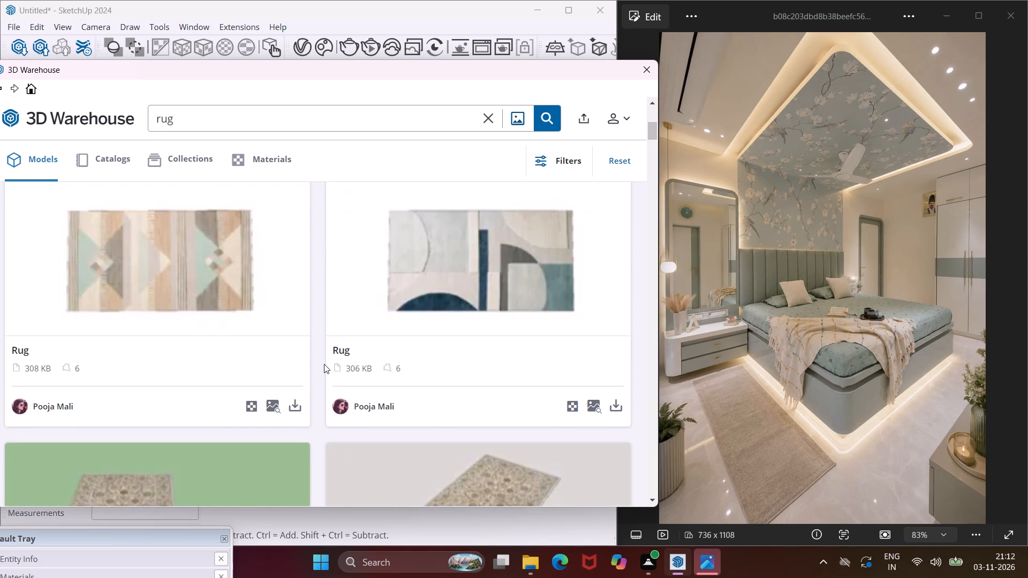
scroll(324, 364, "down", 2)
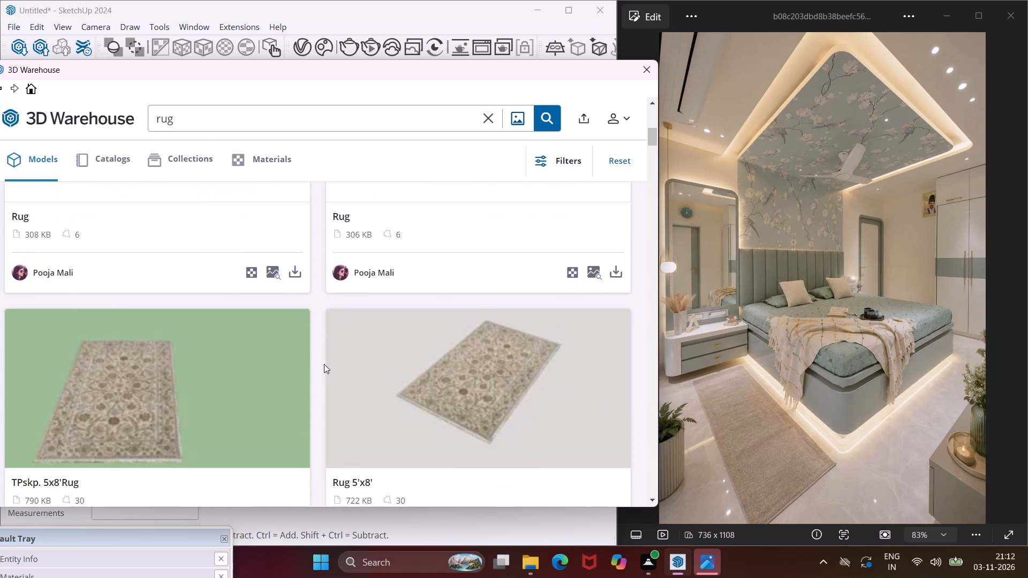
scroll(324, 364, "up", 2)
scroll(324, 364, "down", 1)
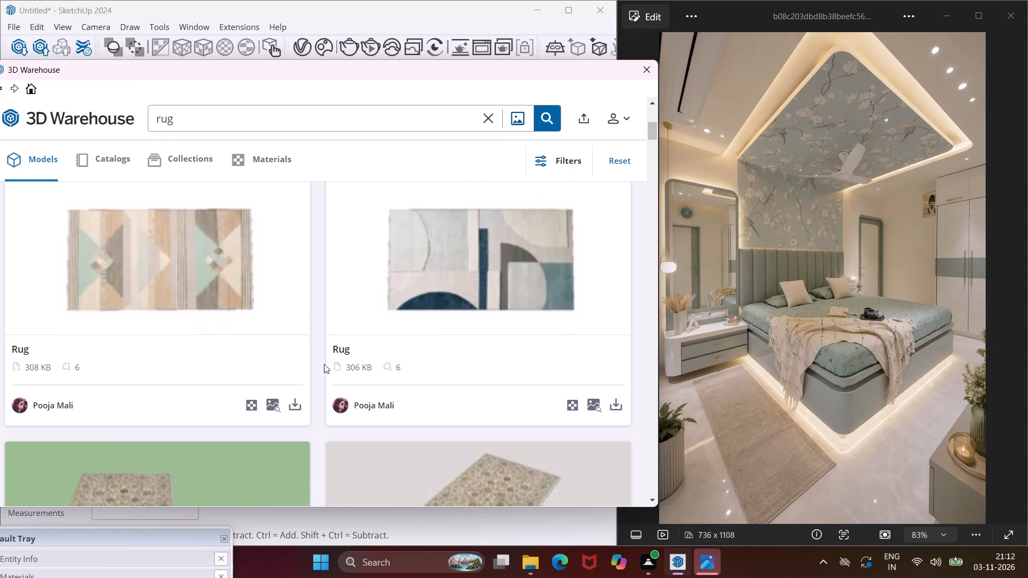
scroll(324, 364, "down", 7)
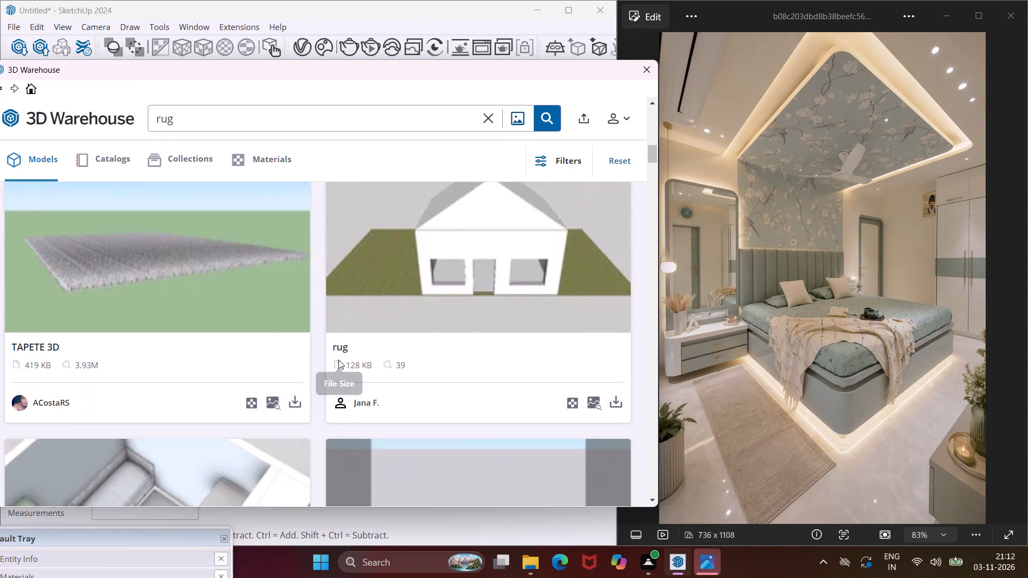
scroll(338, 360, "down", 4)
scroll(338, 360, "up", 6)
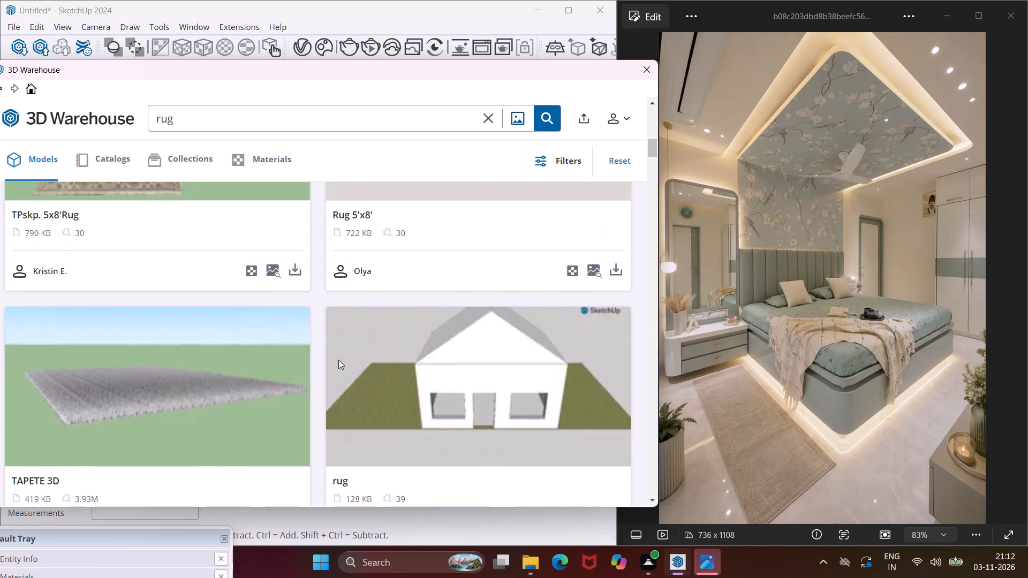
scroll(338, 360, "up", 12)
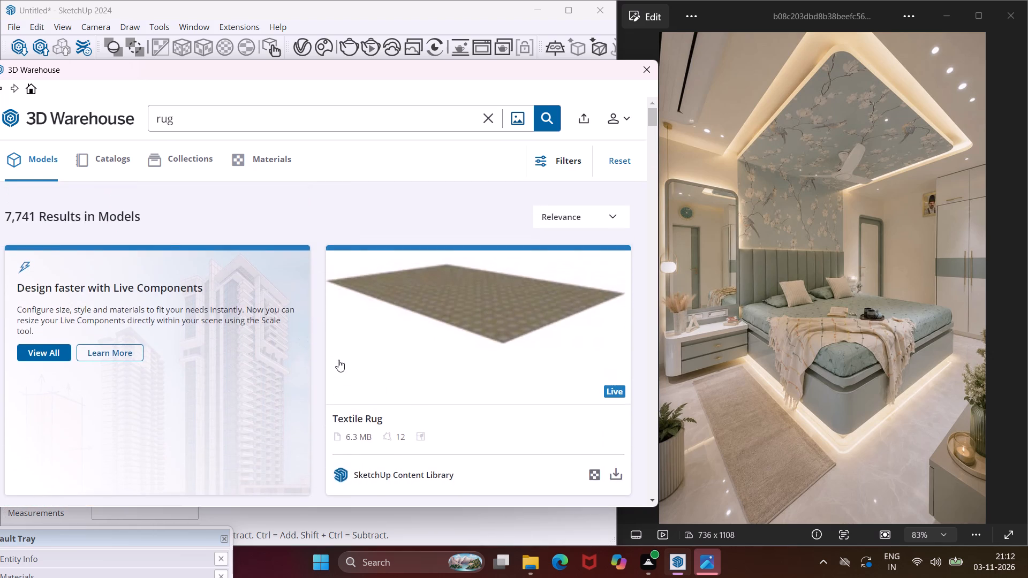
scroll(338, 360, "down", 12)
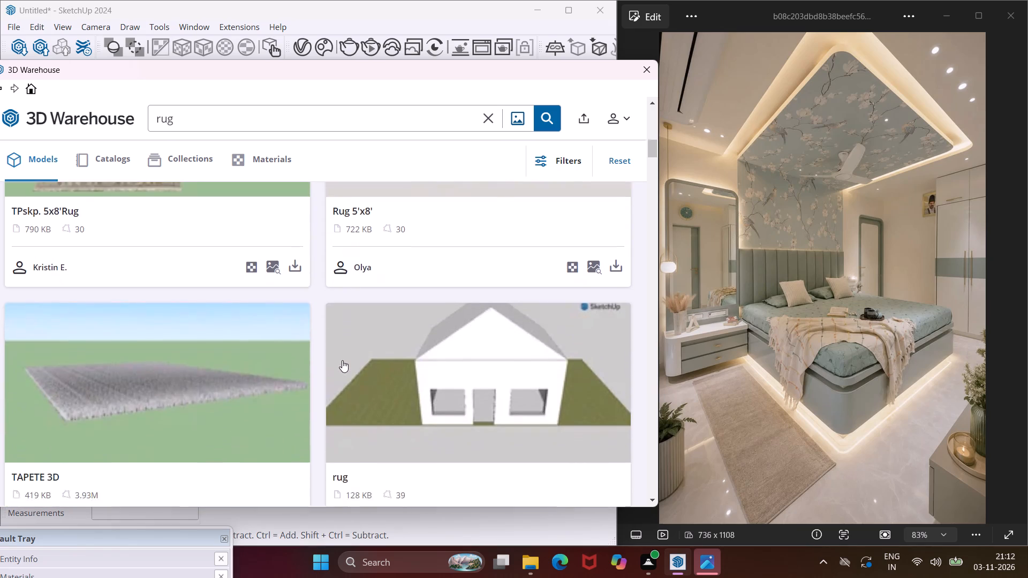
scroll(342, 360, "down", 16)
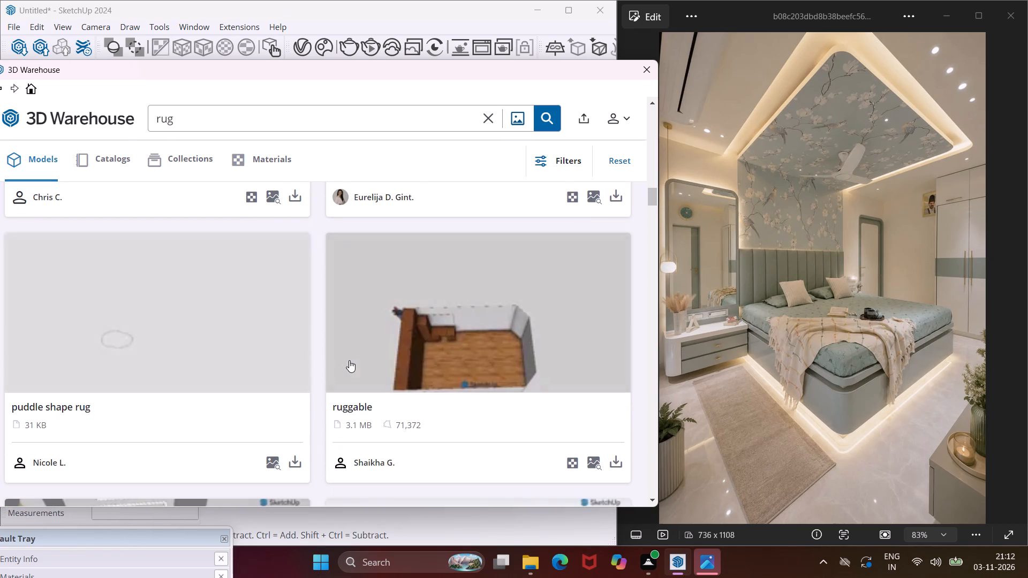
scroll(349, 360, "down", 13)
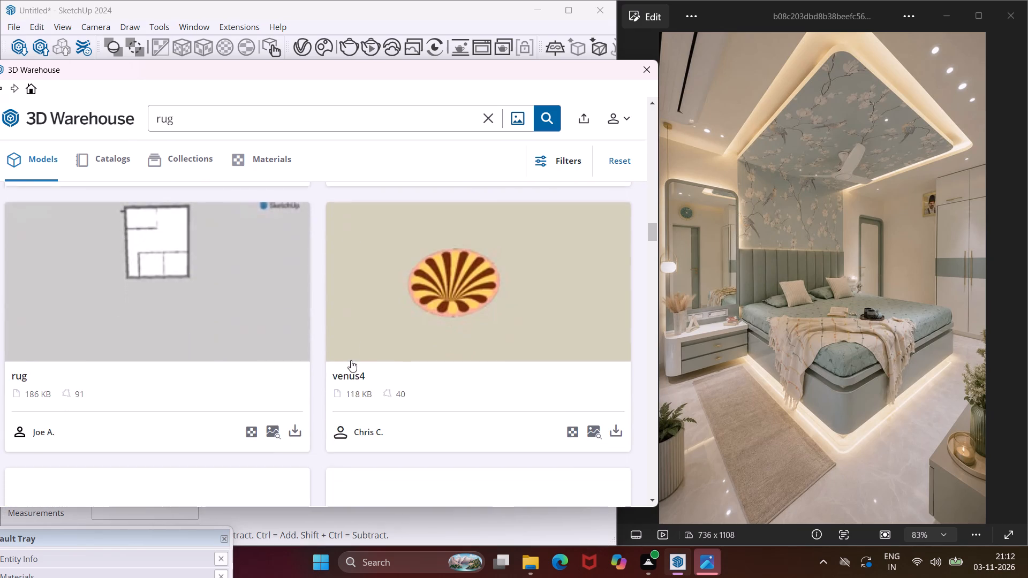
scroll(351, 360, "down", 5)
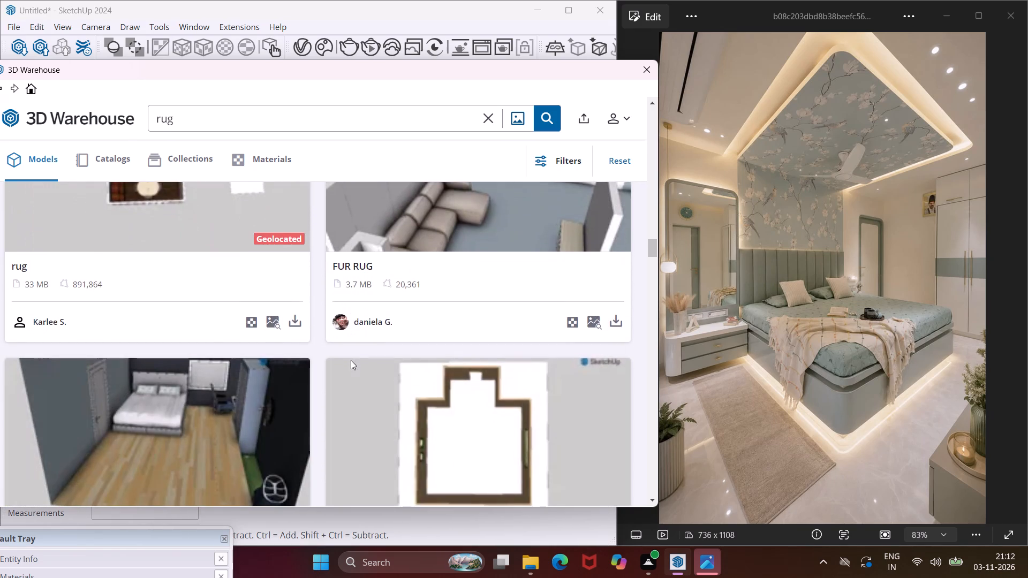
scroll(351, 360, "down", 9)
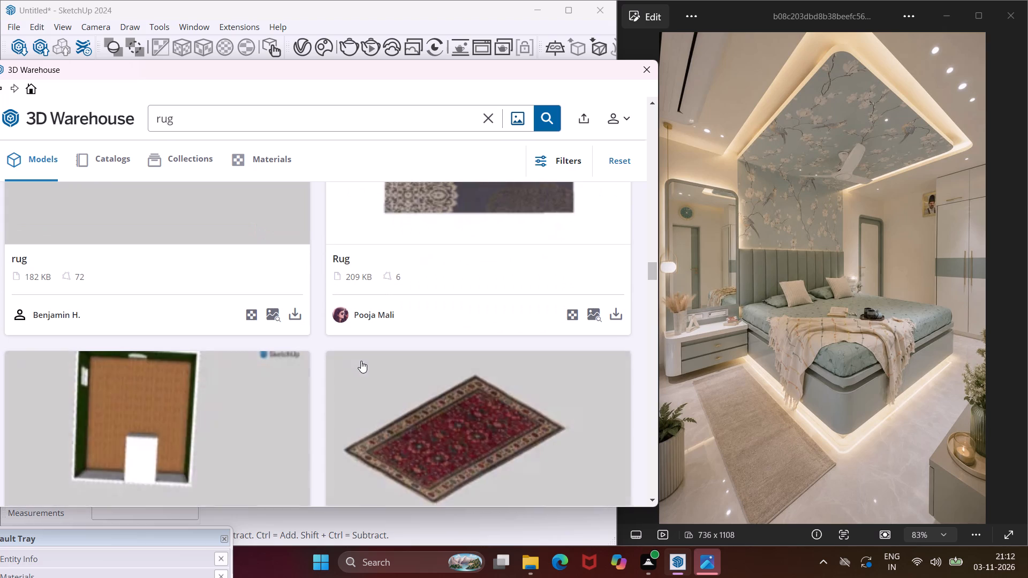
scroll(361, 361, "down", 6)
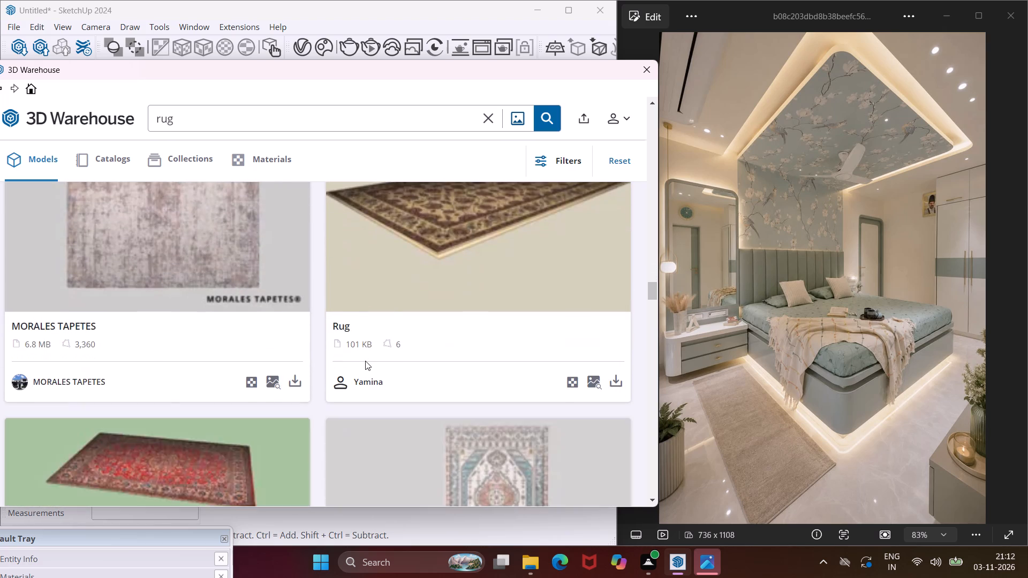
scroll(365, 361, "down", 5)
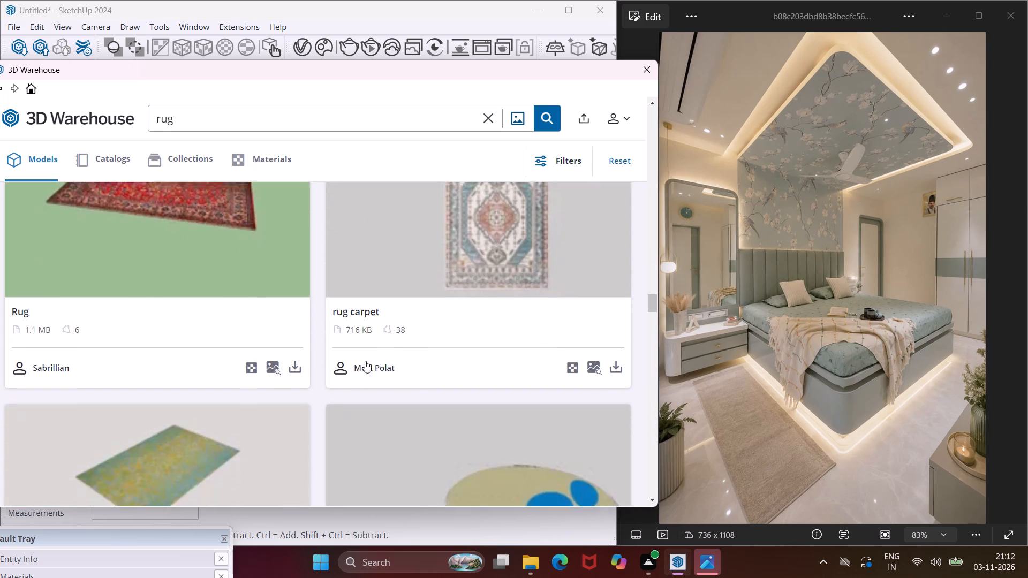
scroll(365, 361, "down", 5)
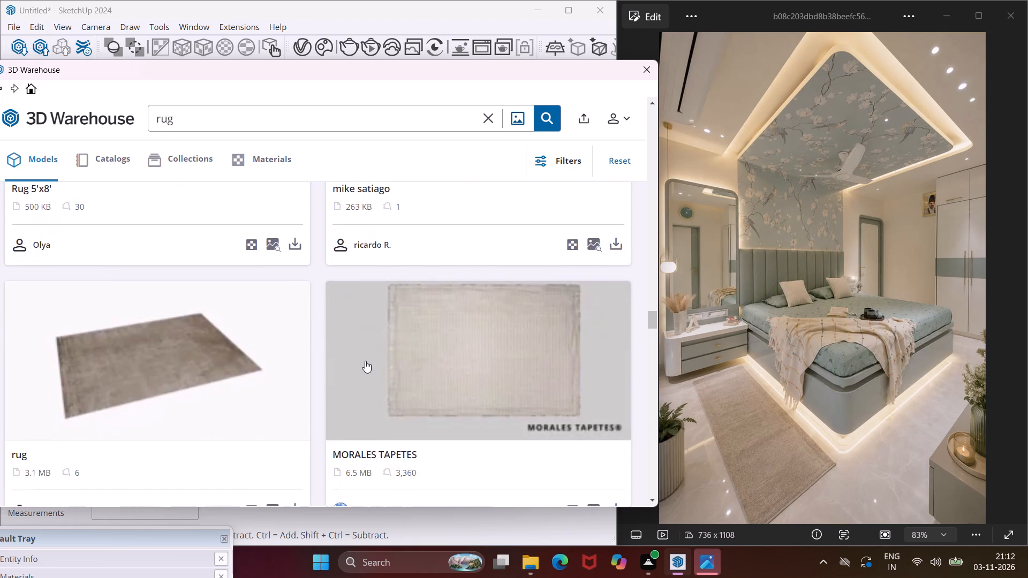
scroll(365, 361, "down", 5)
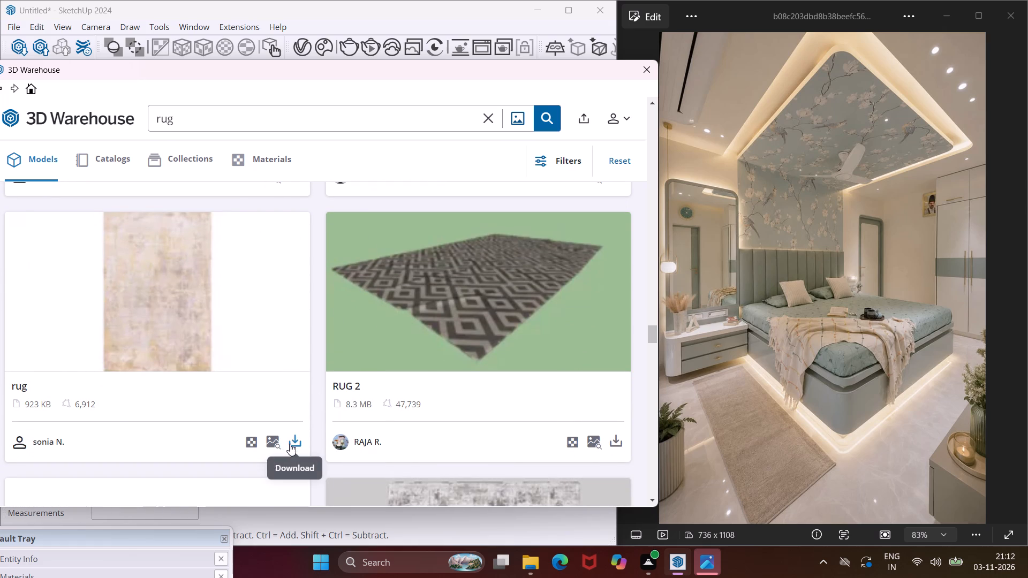
Download the 923 KB beige distressed "rug" model straight into the scene and place it on the open ground beside the room.
left_click(298, 439)
left_click(265, 305)
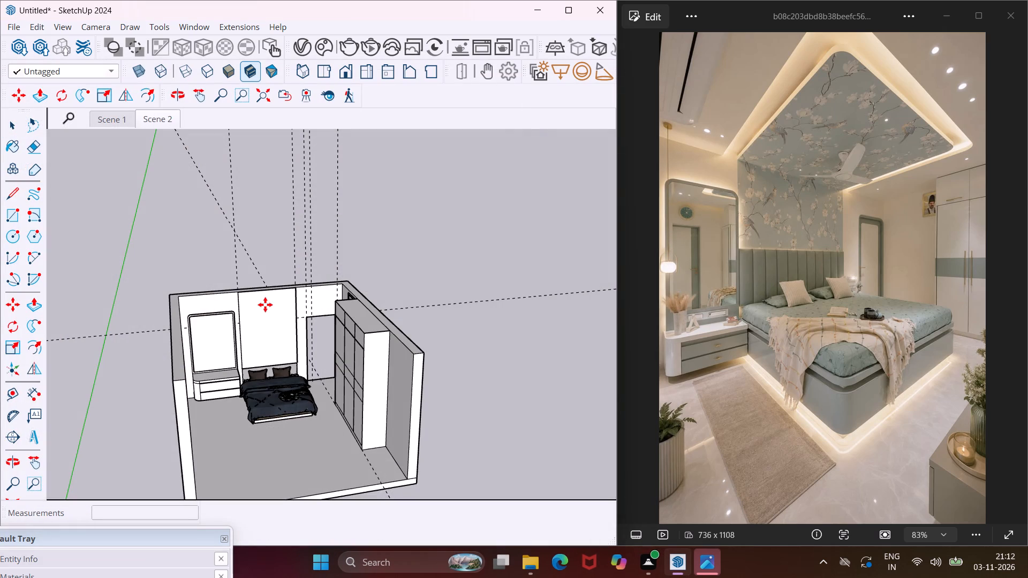
scroll(268, 385, "down", 4)
scroll(221, 348, "down", 3)
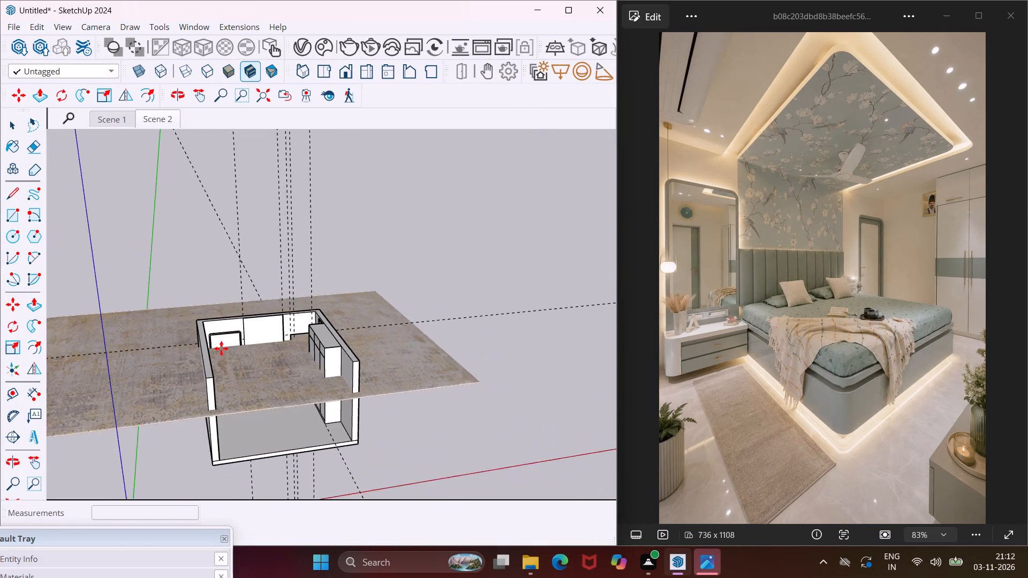
scroll(221, 348, "down", 4)
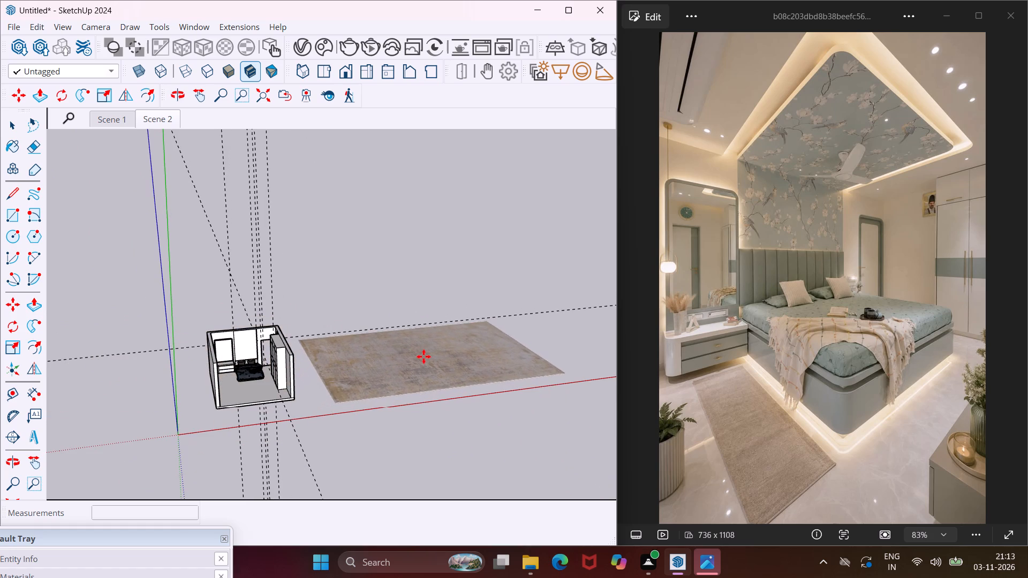
left_click(424, 356)
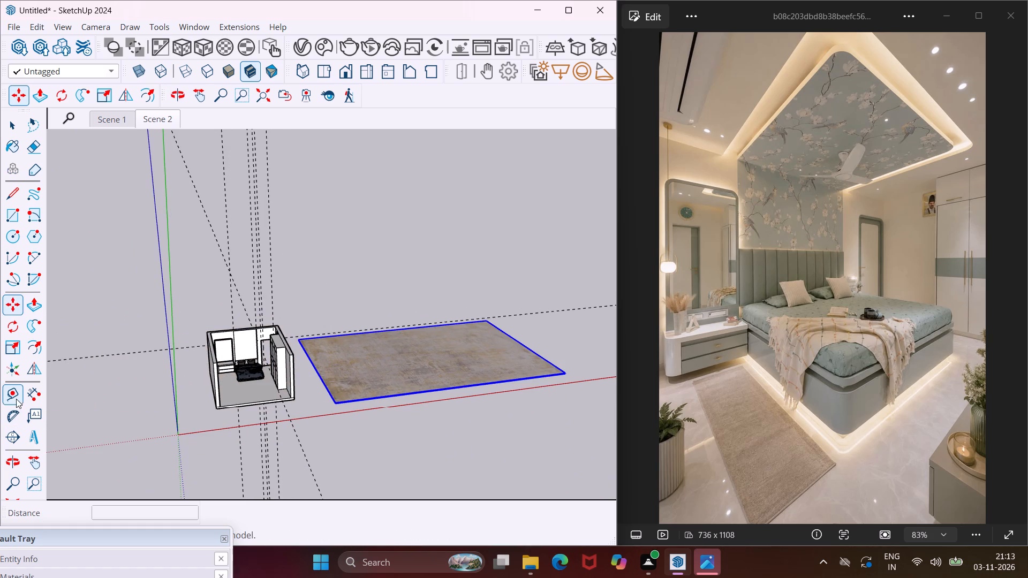
Scale the rug down uniformly from its near corner to less than a third of its size.
left_click(16, 338)
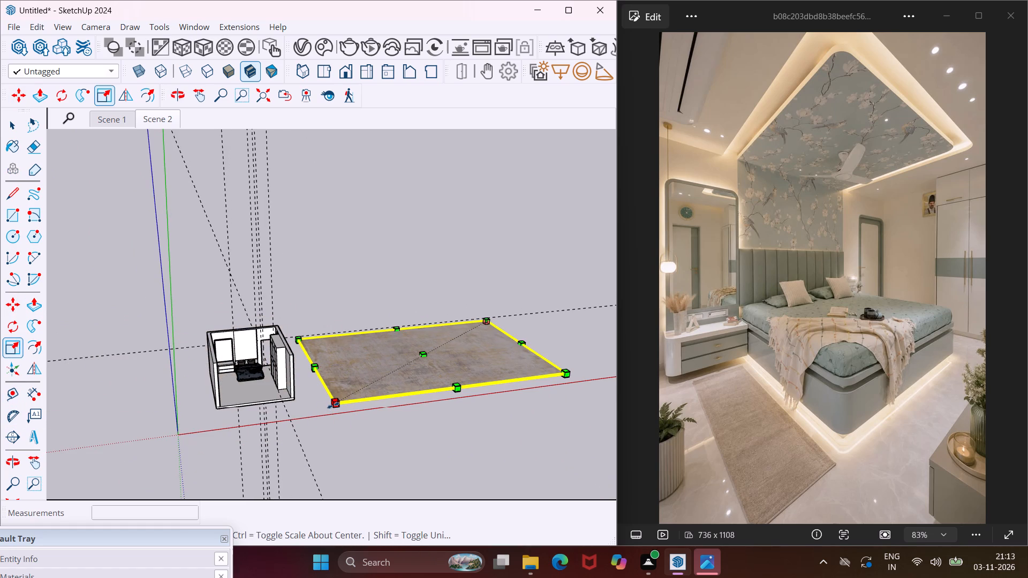
left_click(333, 405)
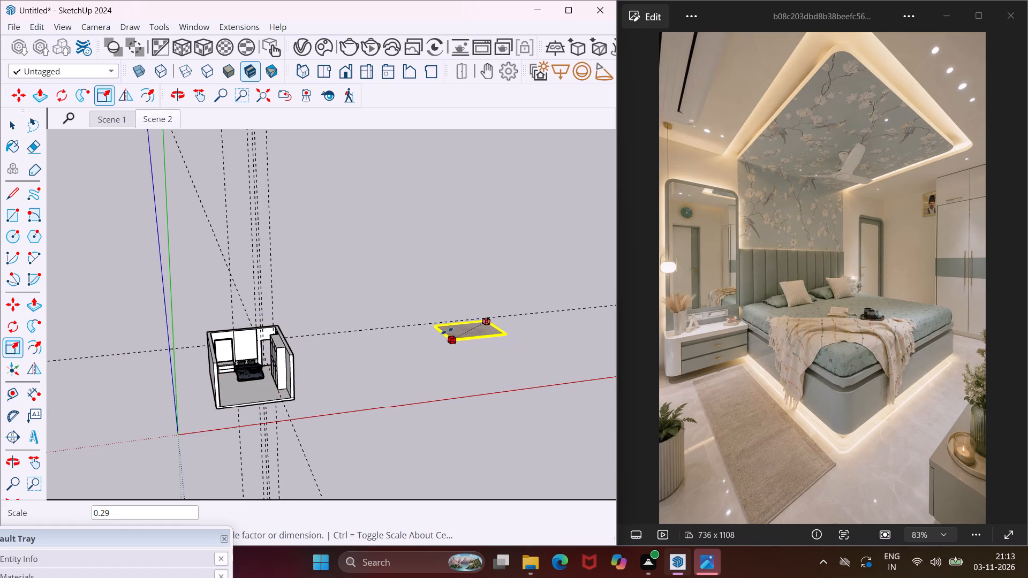
left_click(459, 334)
Move the rug by its corner about 69' so it lies just outside the room's open front edge.
scroll(470, 339, "up", 4)
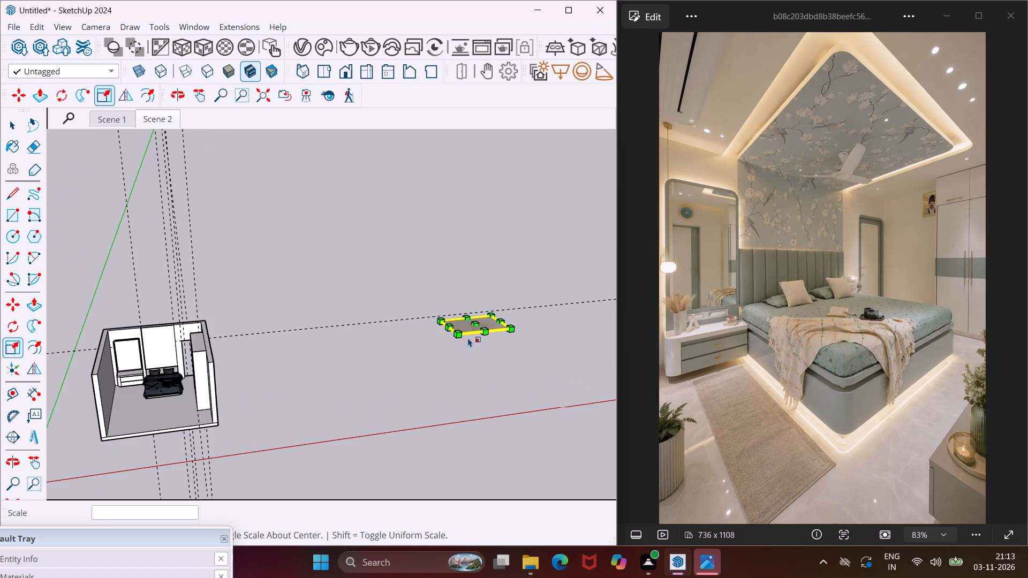
scroll(464, 333, "up", 3)
key("m")
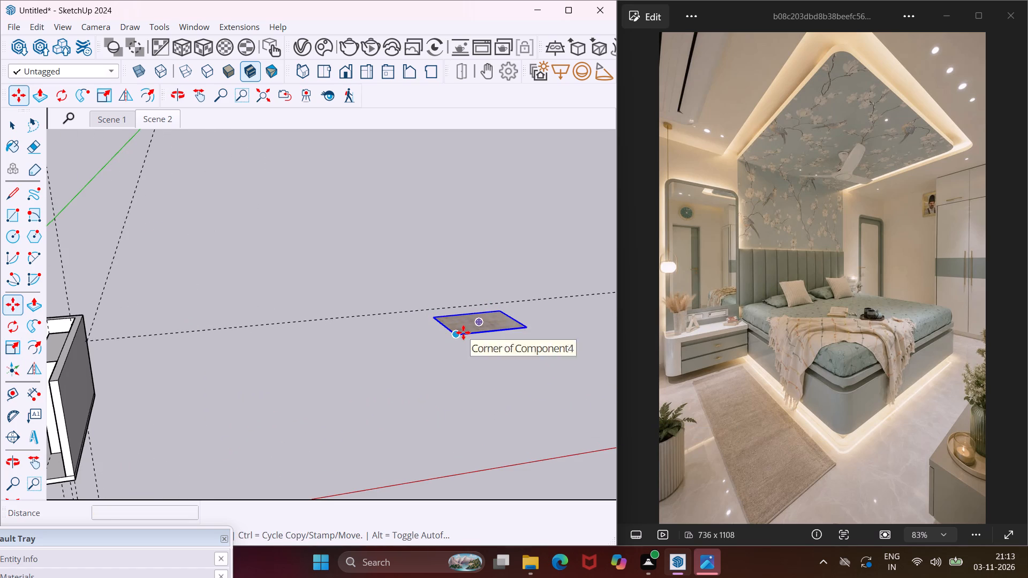
left_click(463, 332)
scroll(435, 351, "down", 9)
scroll(282, 390, "up", 17)
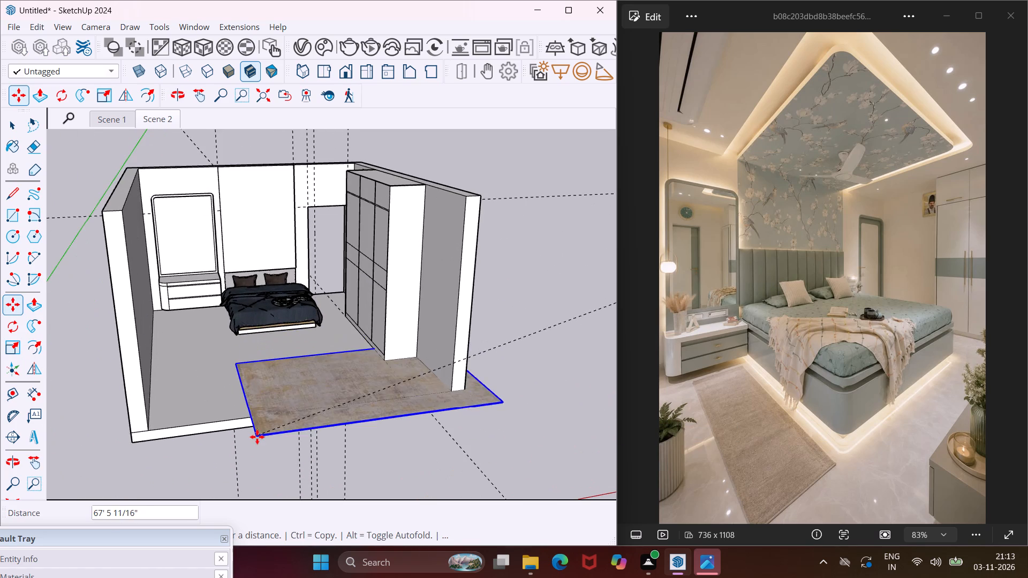
scroll(258, 439, "down", 5)
left_click(299, 495)
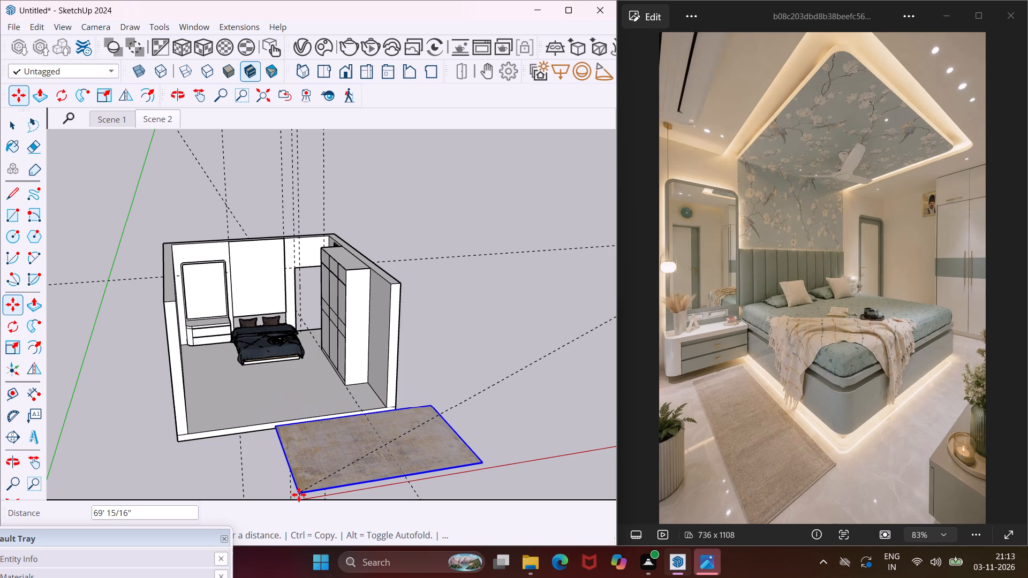
Scale the rug down uniformly again from its near corner by a factor of about 0.65.
left_click(8, 354)
scroll(196, 416, "down", 2)
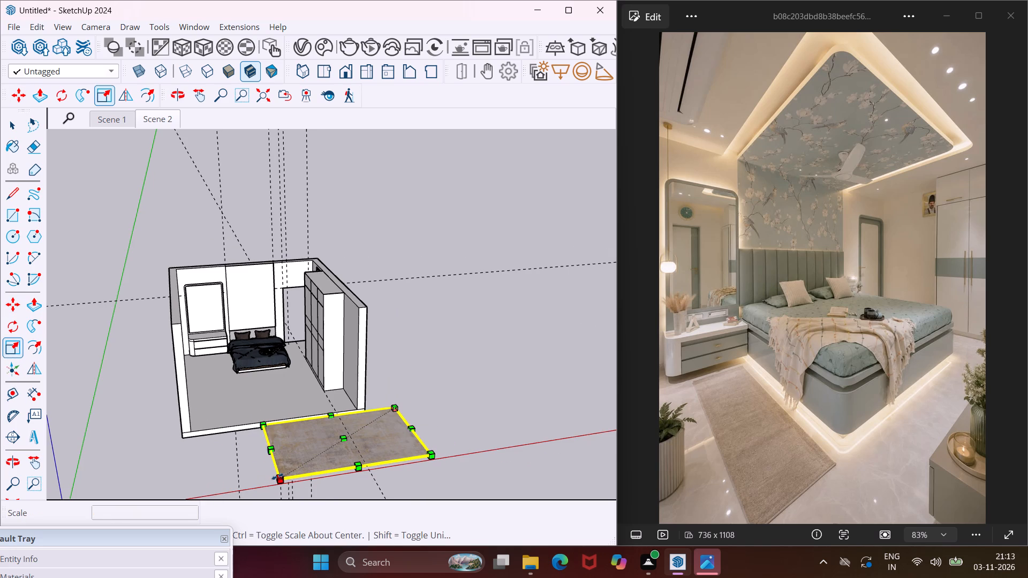
left_click(277, 476)
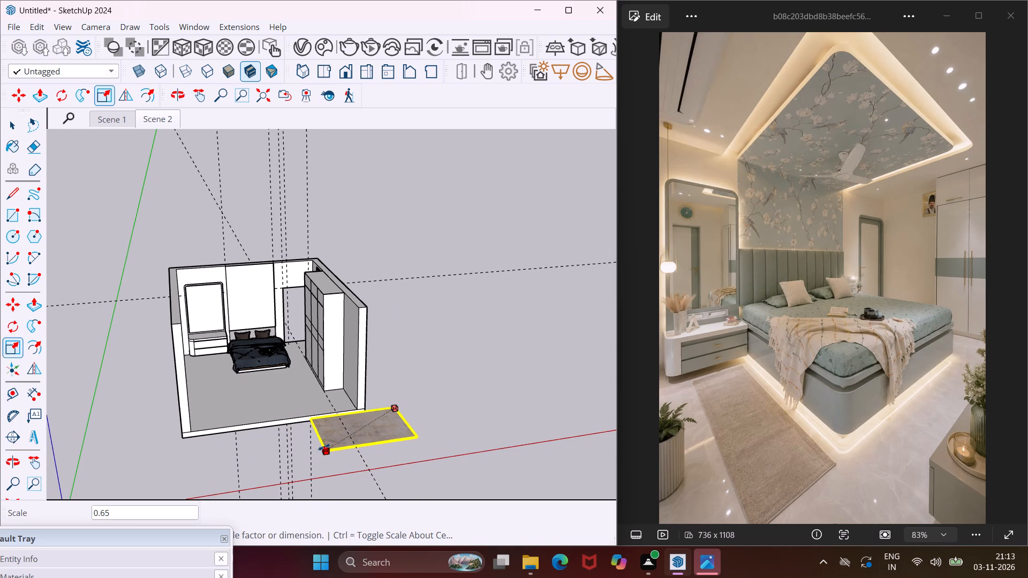
left_click(324, 447)
Narrow the rug along the green axis by scaling its long outer side in towards the room, keeping length and thickness.
scroll(384, 442, "up", 6)
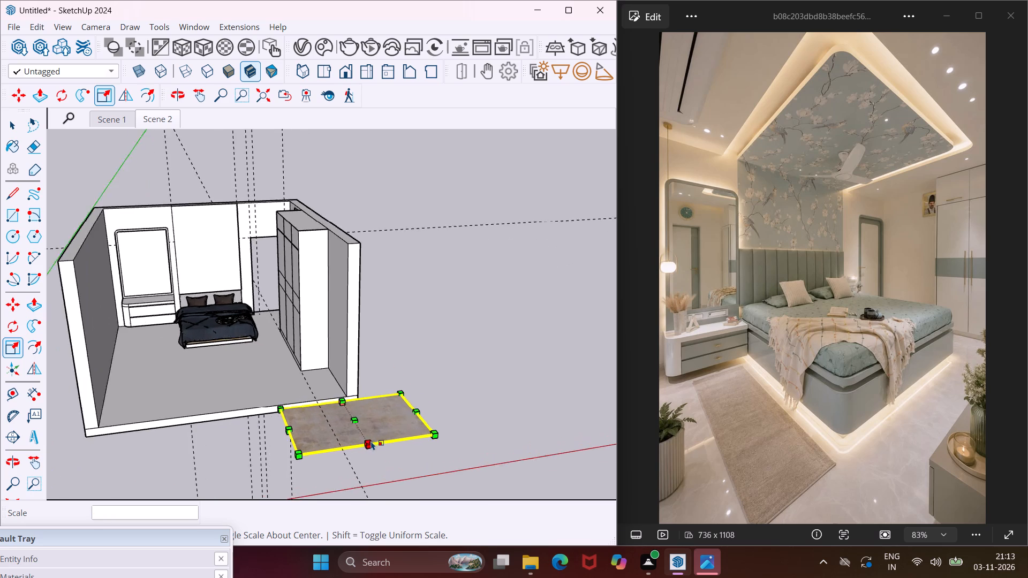
scroll(371, 441, "up", 12)
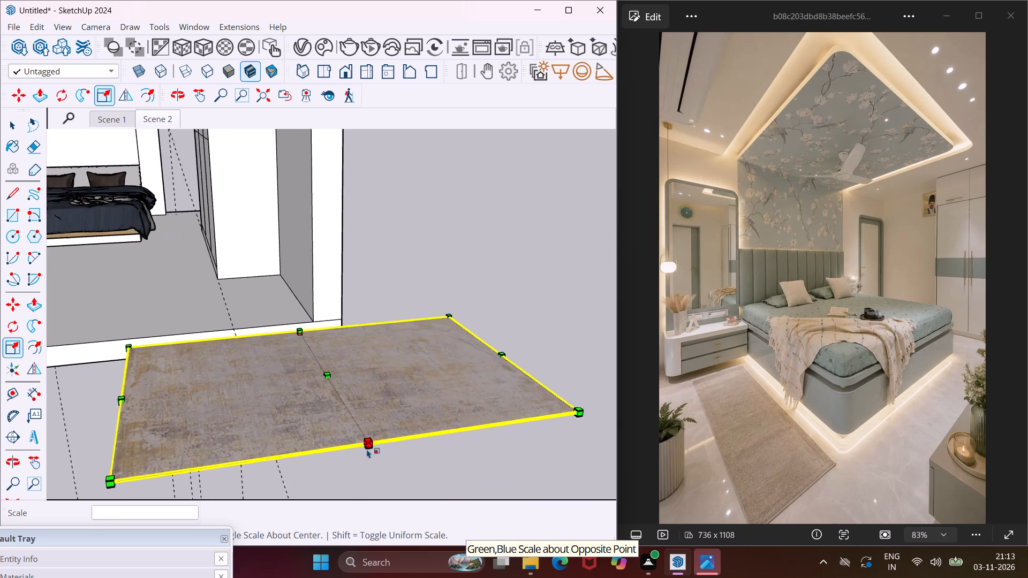
scroll(367, 449, "up", 1)
middle_click_drag(363, 450, 346, 420)
scroll(308, 352, "up", 4)
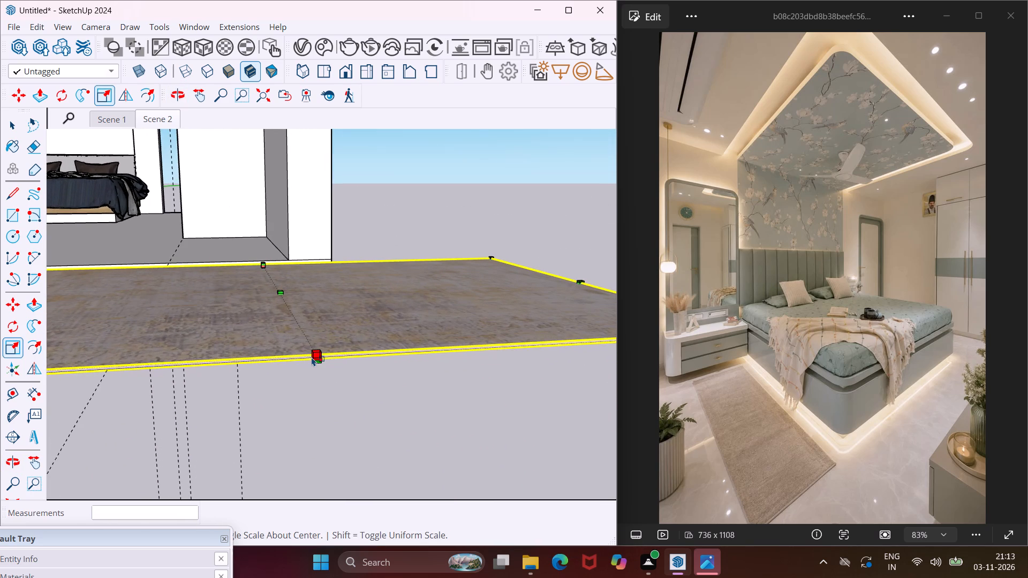
scroll(318, 361, "up", 7)
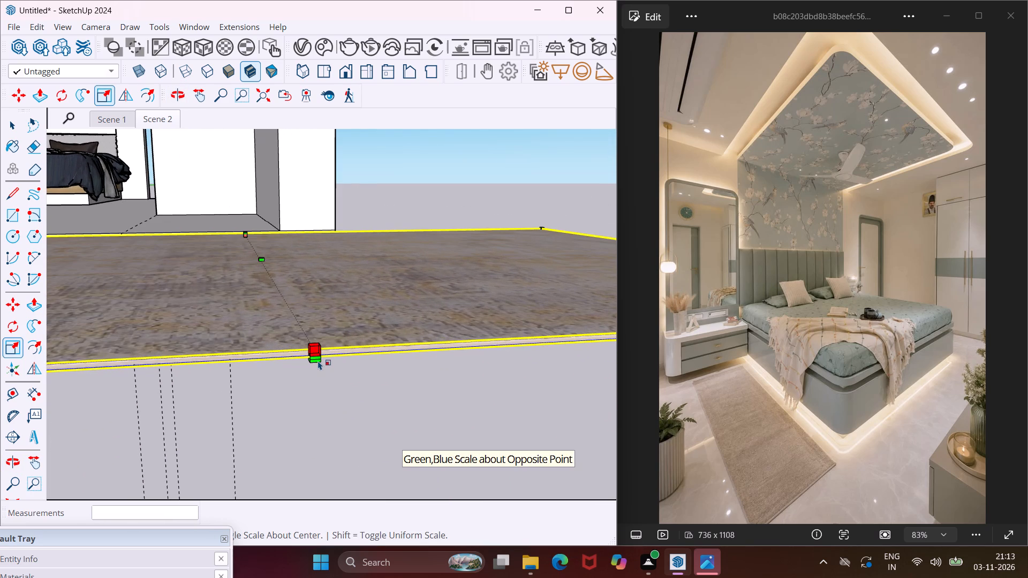
scroll(317, 359, "up", 6)
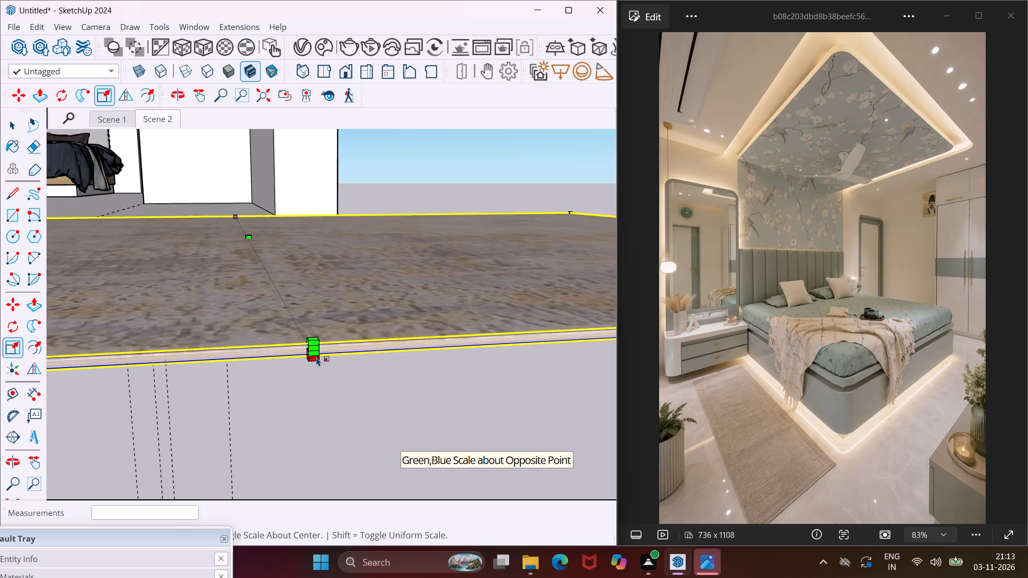
scroll(316, 356, "up", 2)
left_click(313, 351)
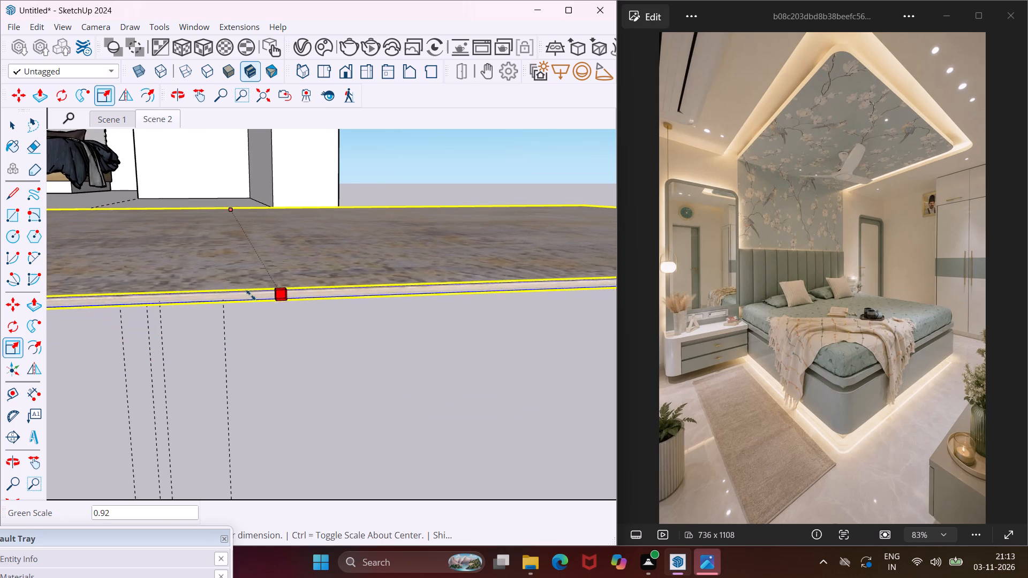
left_click(226, 257)
middle_click_drag(225, 257, 228, 261)
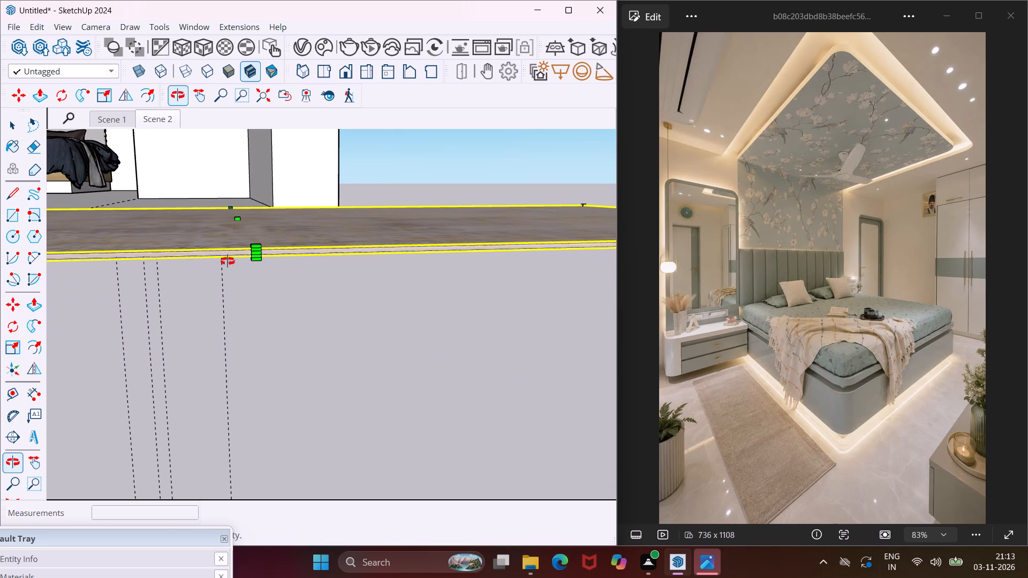
middle_click_drag(228, 261, 398, 360)
scroll(399, 360, "down", 15)
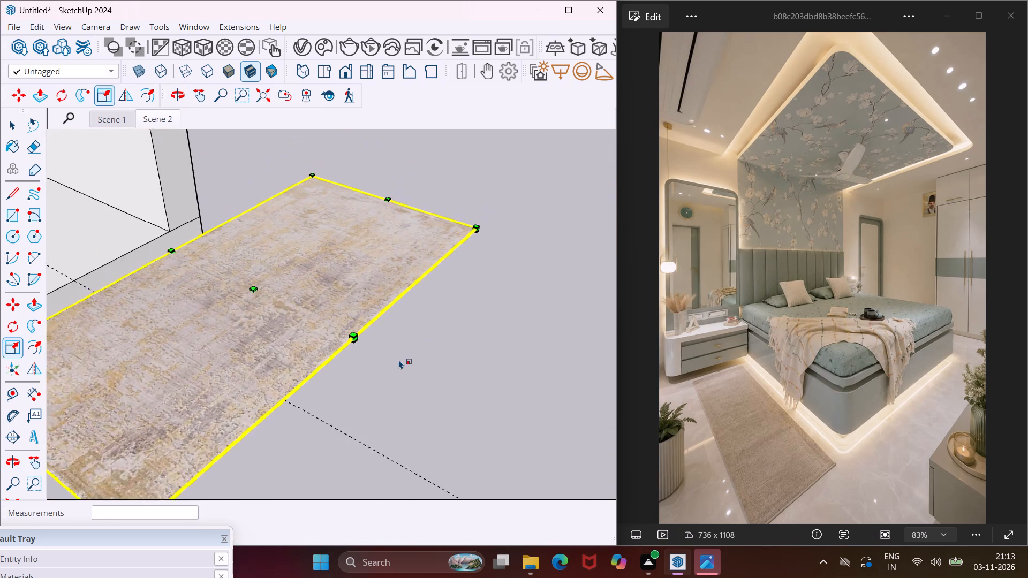
Rotate the rug 90° on the ground plane about a point just outside its near corner.
scroll(399, 360, "down", 12)
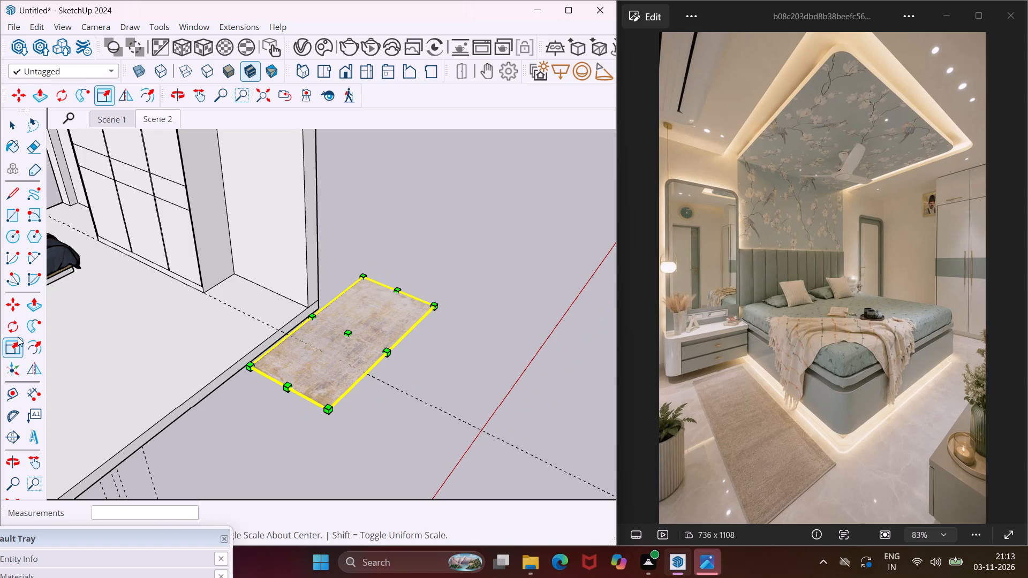
left_click(6, 318)
scroll(261, 371, "down", 3)
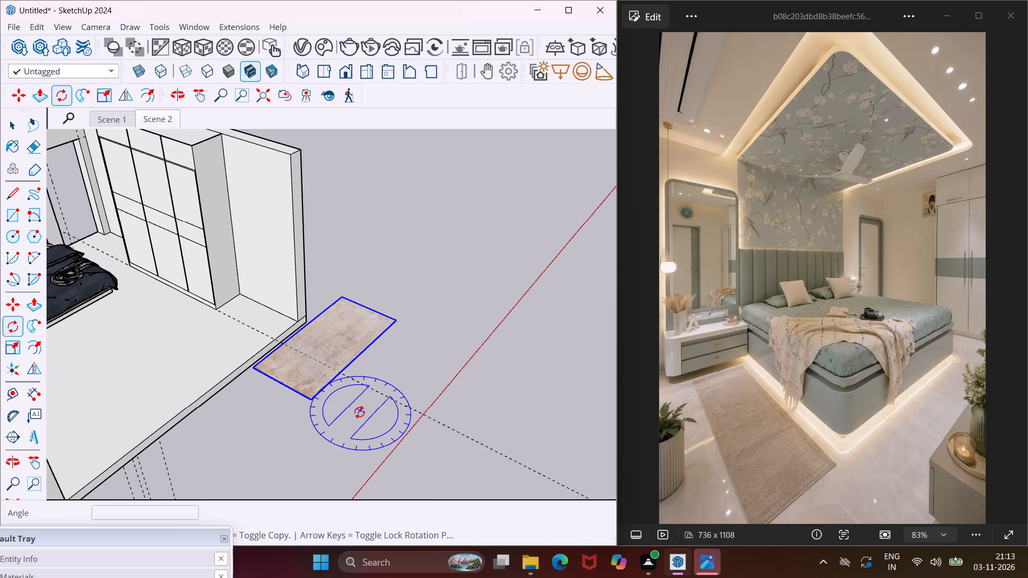
left_click(359, 412)
left_click(394, 382)
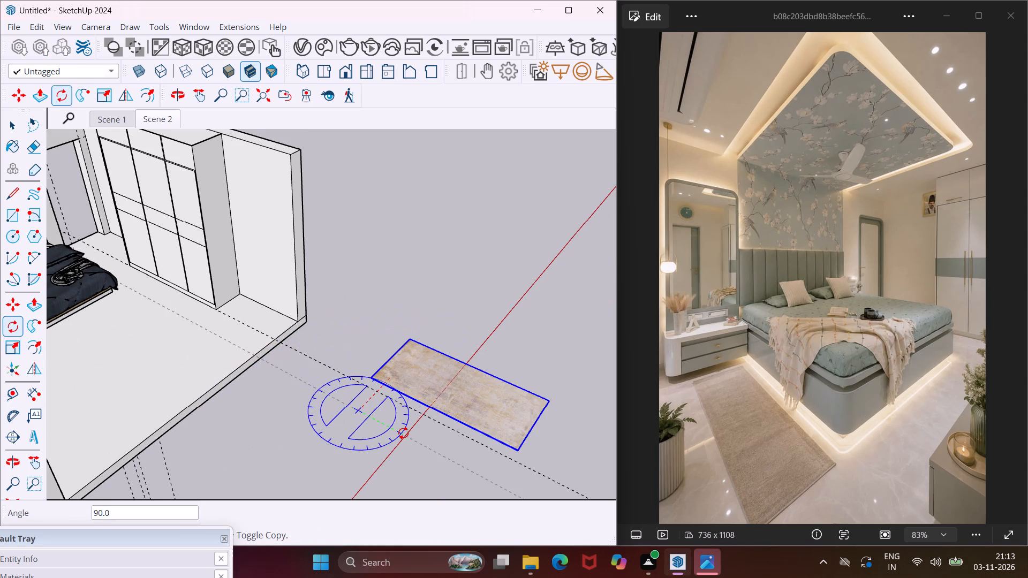
left_click(403, 433)
Move the rug by its bottom corner about 25' 2" onto the room floor, beside the bed and in front of the drawer unit.
scroll(362, 377, "down", 3)
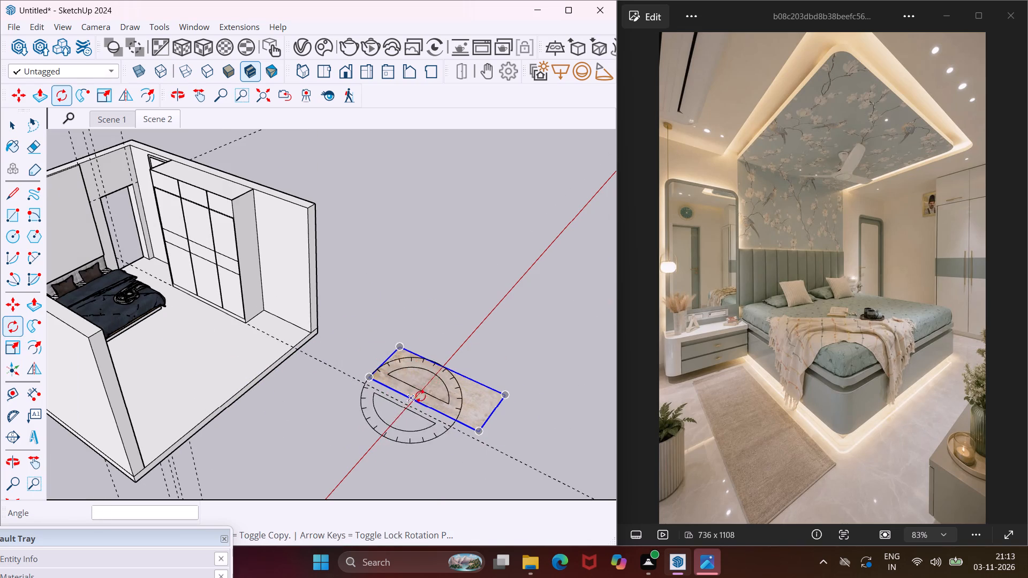
key("m")
scroll(470, 415, "up", 10)
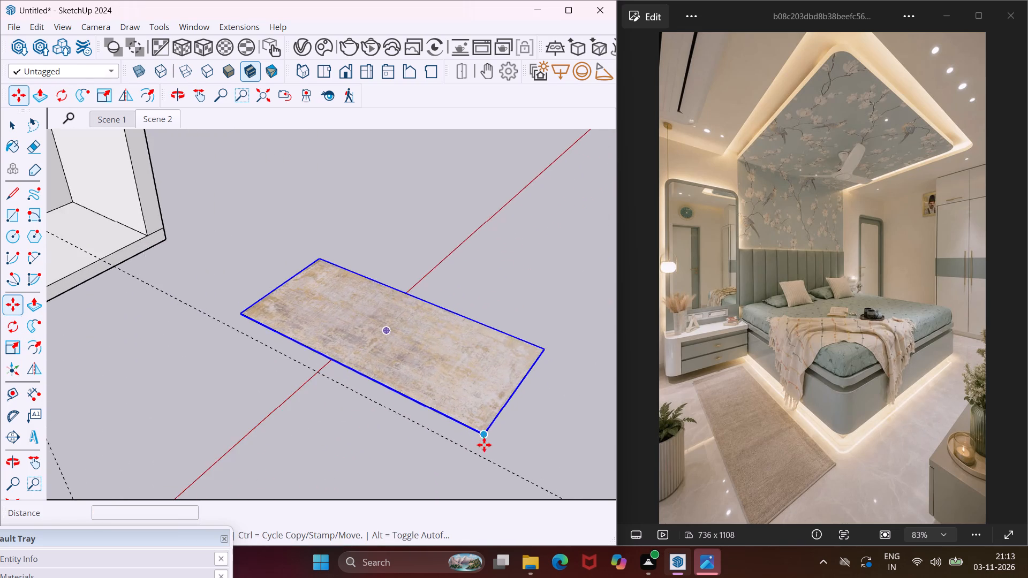
scroll(485, 440, "up", 7)
middle_click_drag(489, 429, 481, 417)
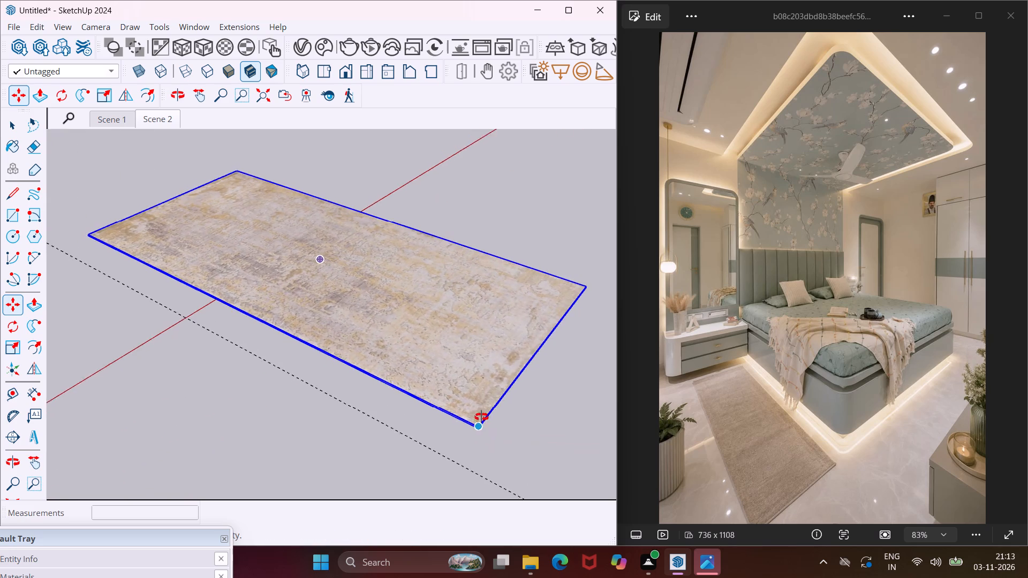
middle_click_drag(481, 417, 465, 383)
scroll(458, 393, "up", 14)
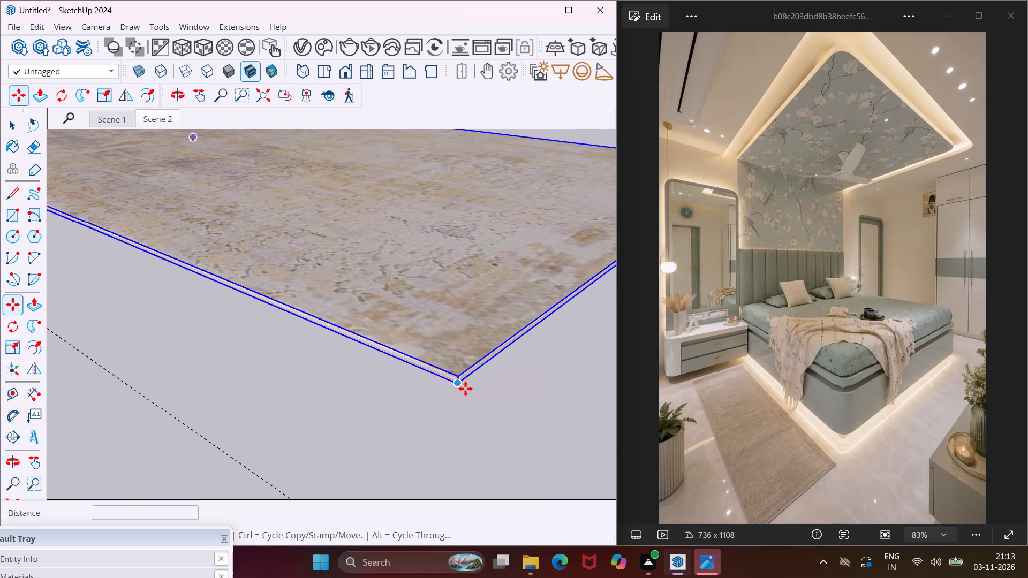
left_click(460, 385)
scroll(321, 445, "down", 5)
scroll(416, 393, "down", 2)
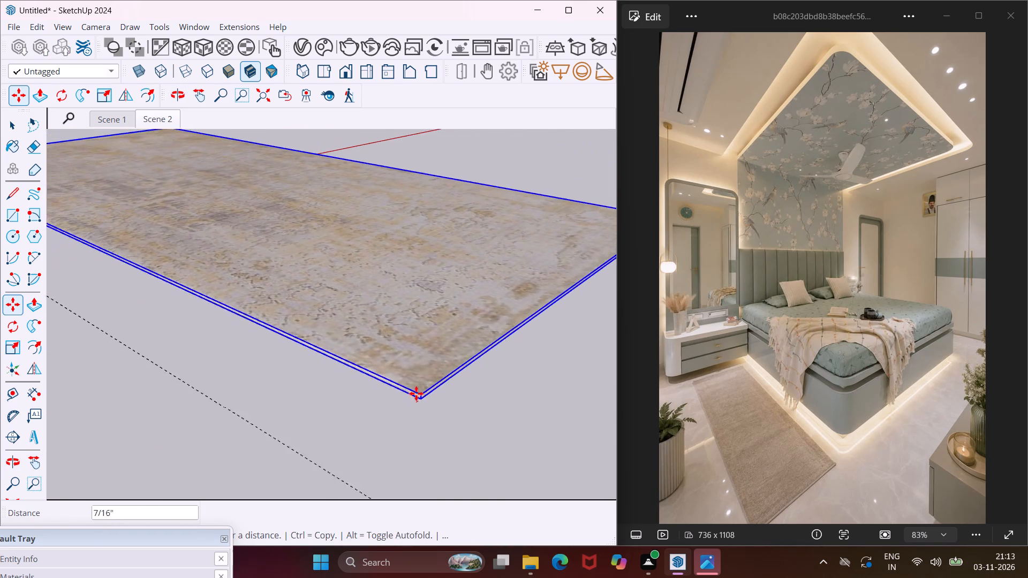
scroll(416, 393, "down", 11)
scroll(369, 430, "down", 16)
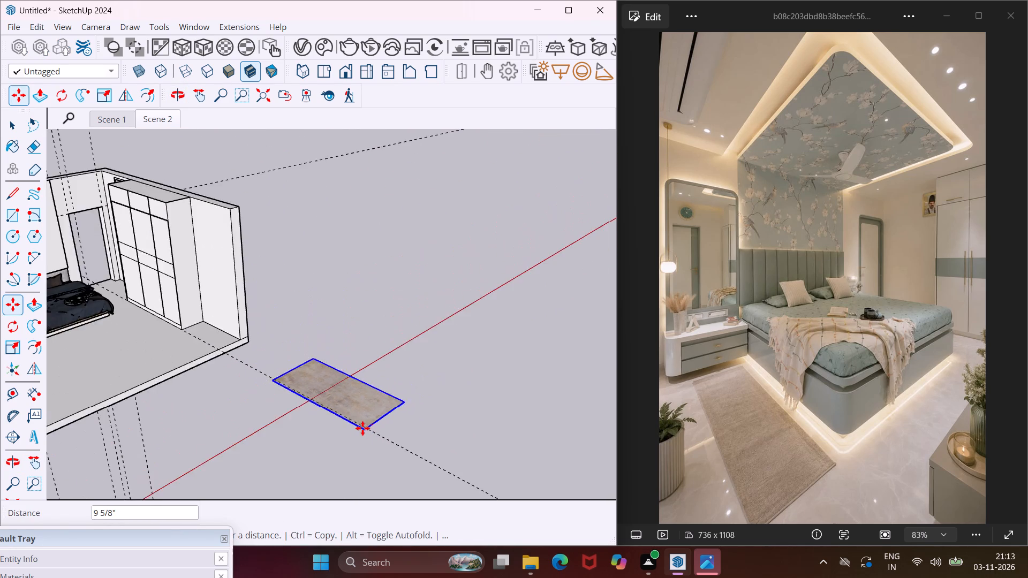
scroll(358, 428, "down", 8)
middle_click_drag(301, 431, 142, 465)
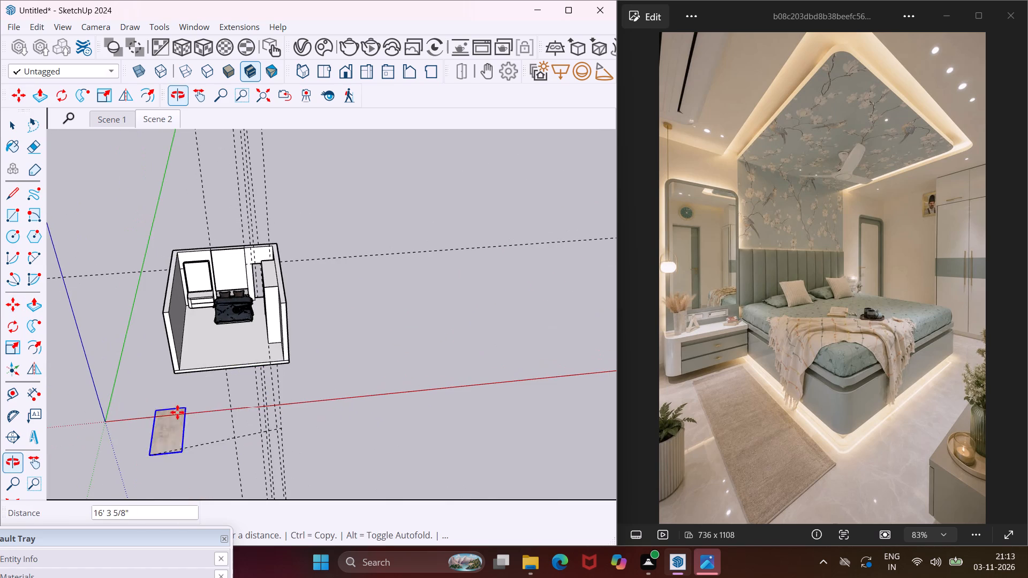
scroll(180, 361, "up", 15)
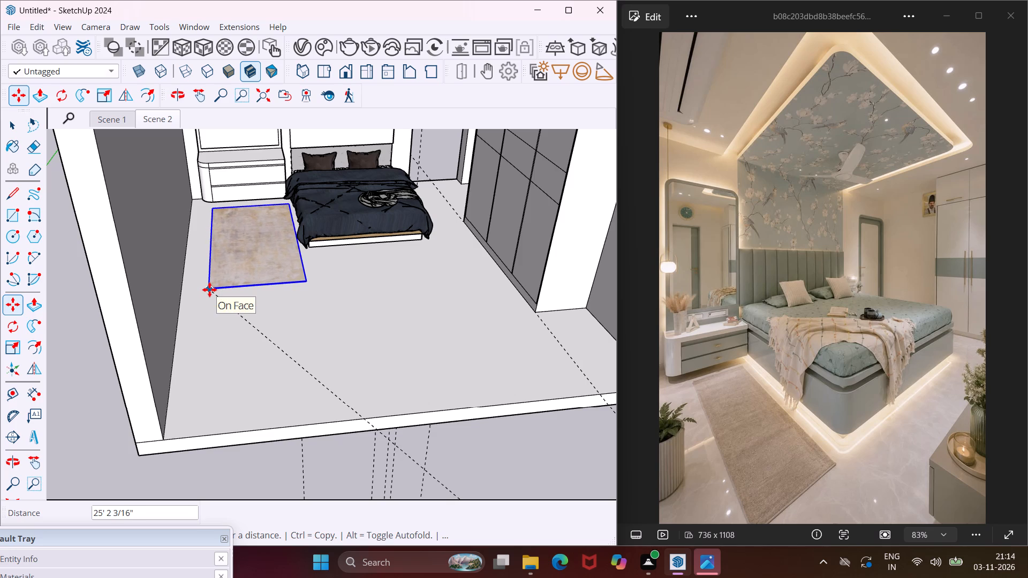
left_click(209, 290)
scroll(203, 311, "down", 5)
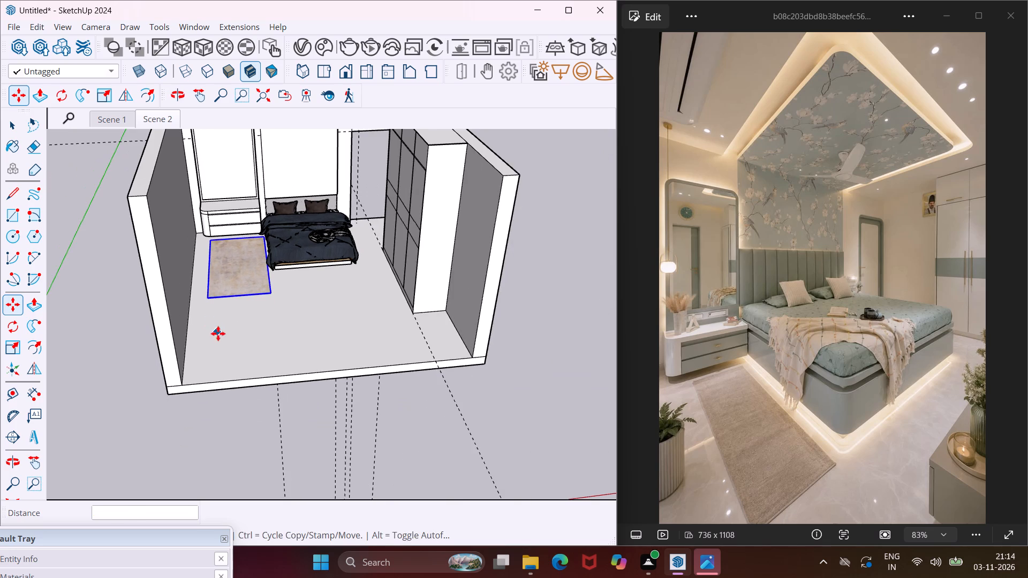
scroll(218, 333, "down", 1)
middle_click_drag(218, 333, 196, 321)
key("Escape")
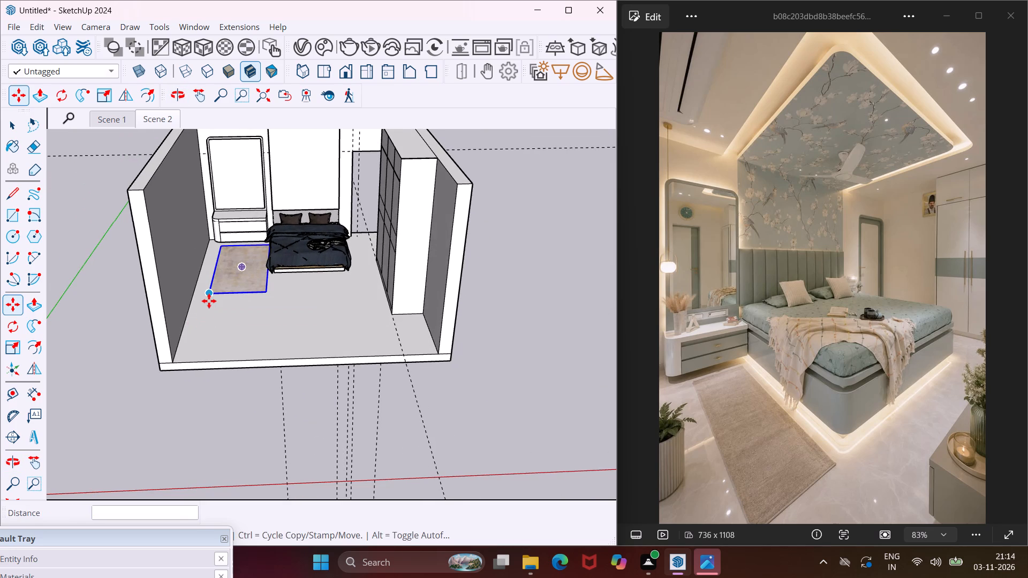
key("space")
Search the 3D Warehouse models for "fan".
scroll(243, 343, "down", 3)
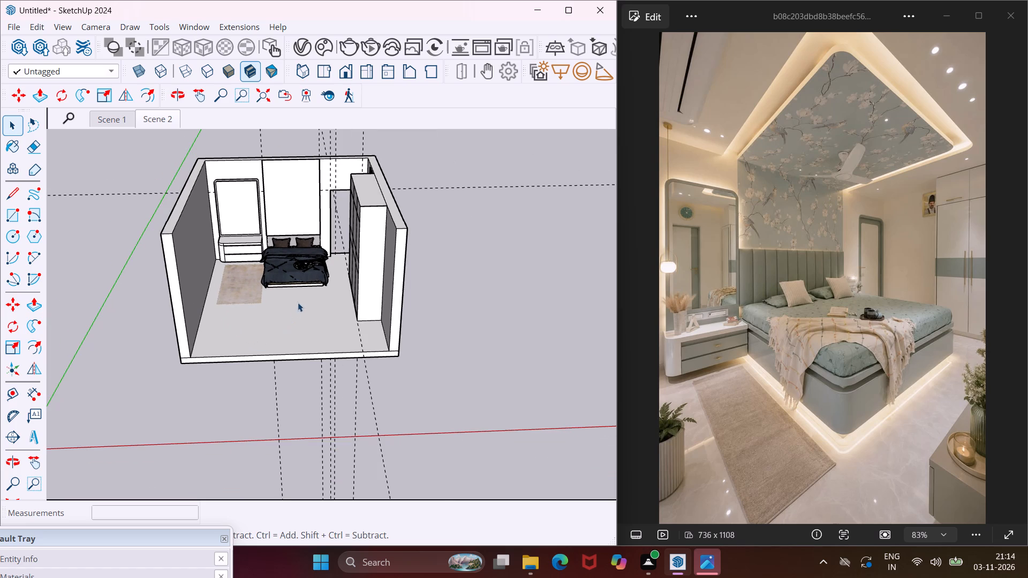
middle_click_drag(349, 231, 345, 191)
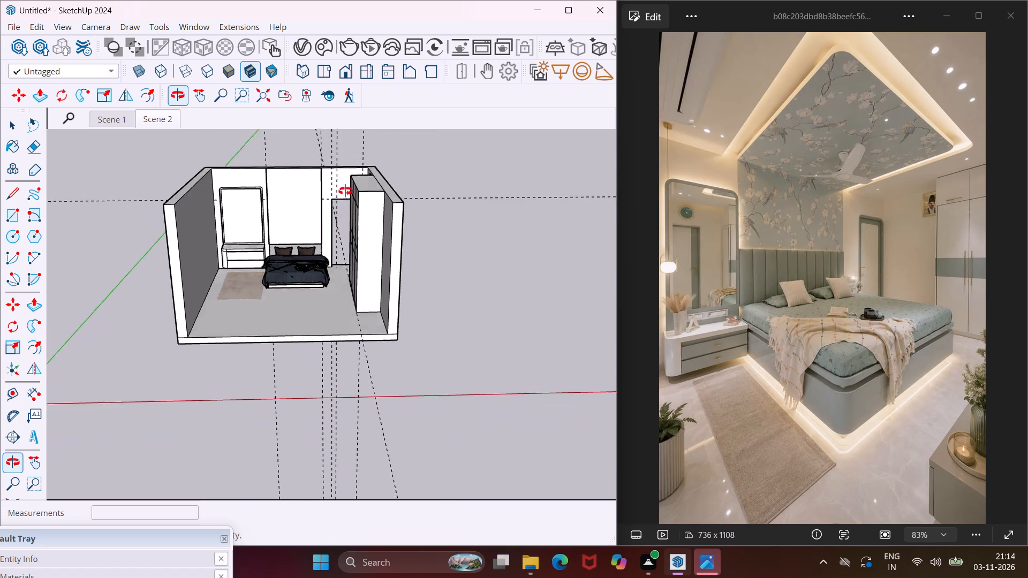
middle_click_drag(345, 191, 346, 188)
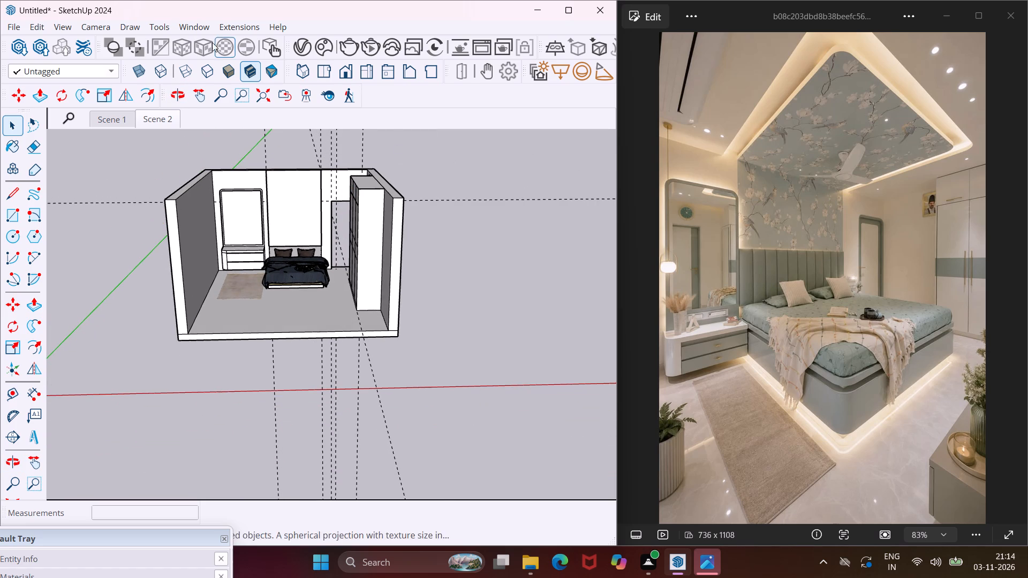
left_click(202, 28)
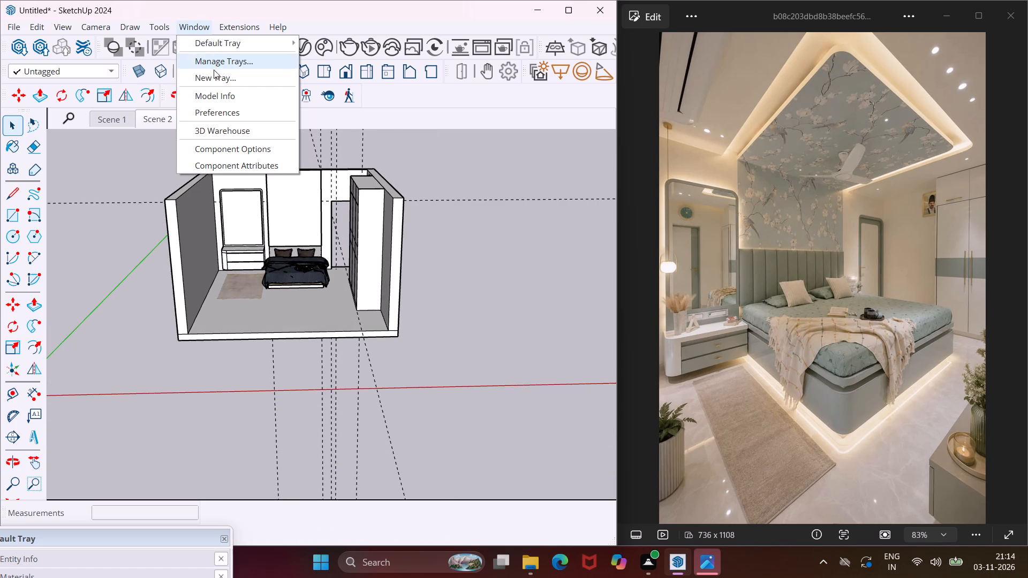
left_click(231, 125)
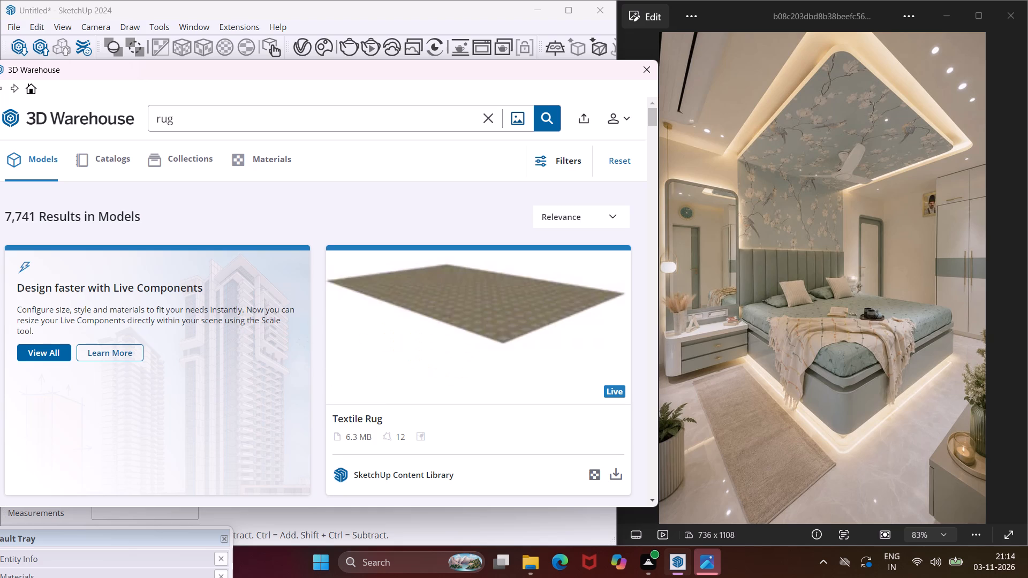
scroll(237, 323, "down", 2)
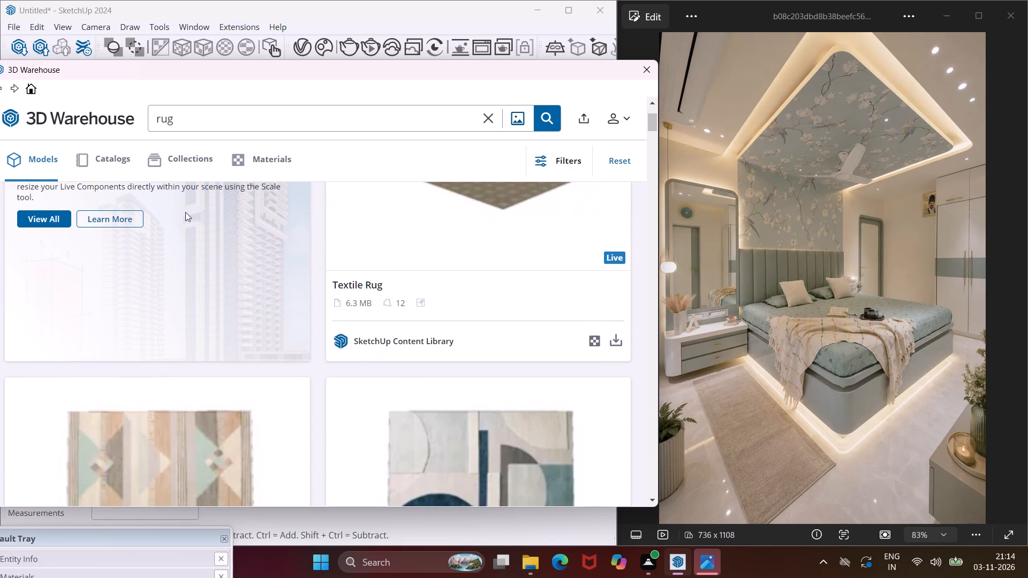
left_click(192, 121)
key("BackSpace")
key("BackSpace")
key("BackSpace")
key("BackSpace")
key("BackSpace")
key("BackSpace")
key("BackSpace")
key("BackSpace")
key("BackSpace")
key("BackSpace")
type("fa")
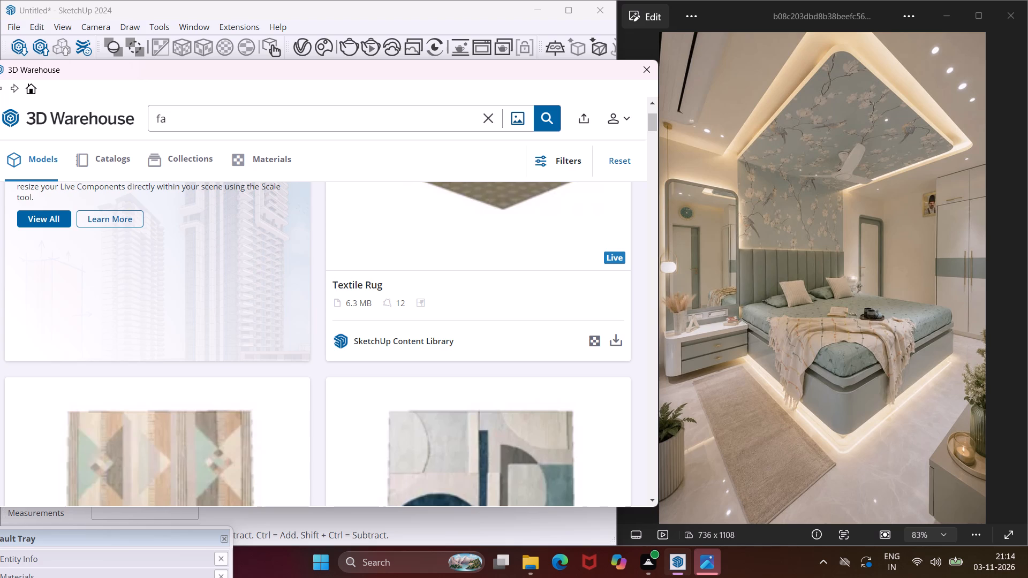
key("n")
key("Return")
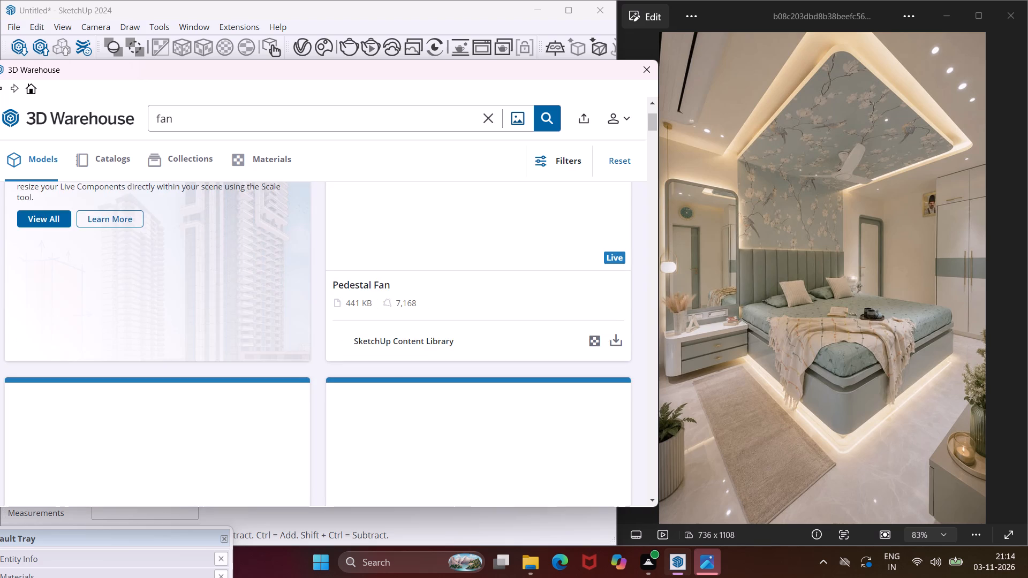
Load the 23 KB three-blade "ceiling fan" model from the results and place it outside the room, beyond the wardrobe-side wall.
scroll(238, 288, "down", 1)
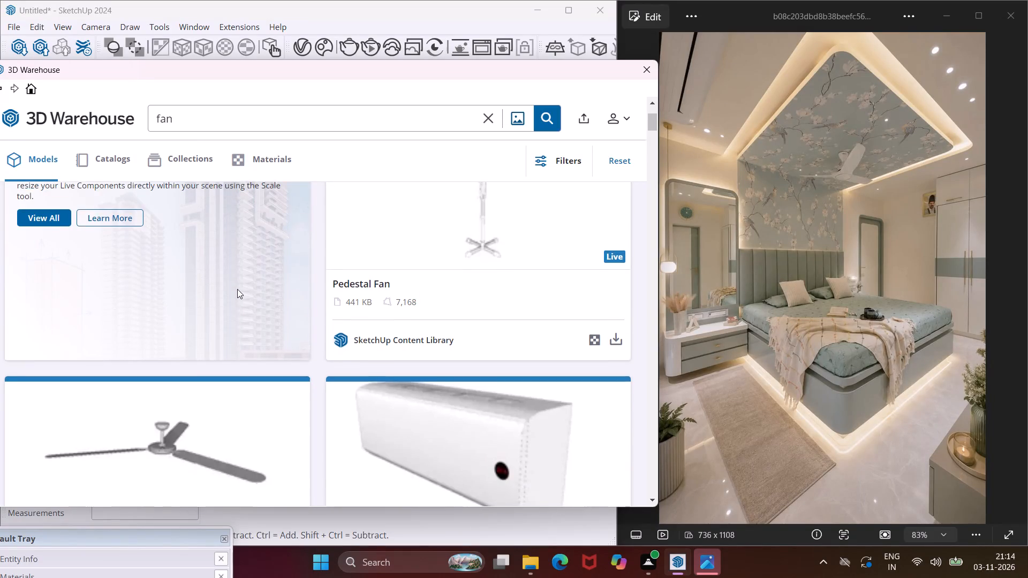
scroll(237, 289, "down", 2)
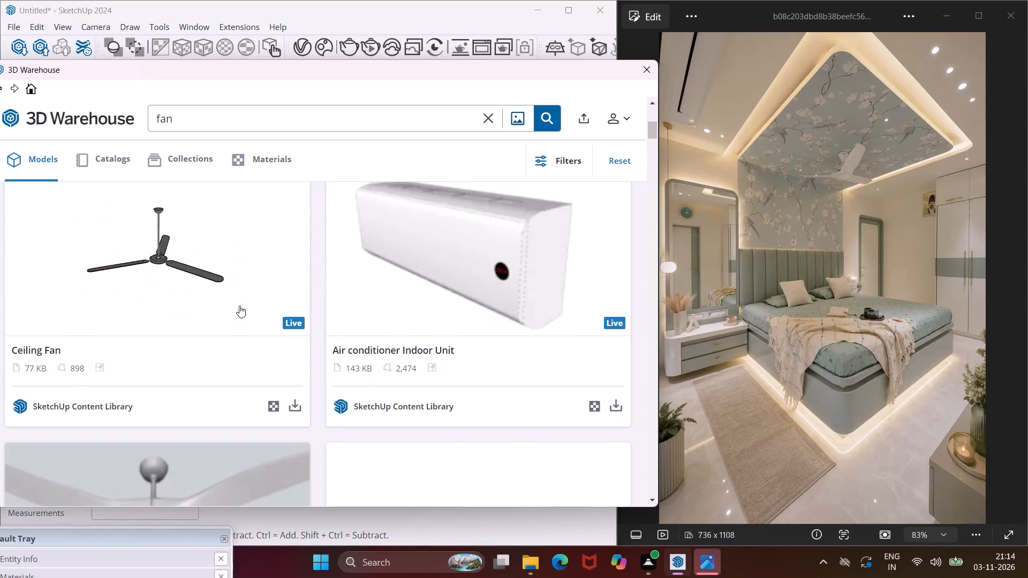
scroll(239, 306, "down", 3)
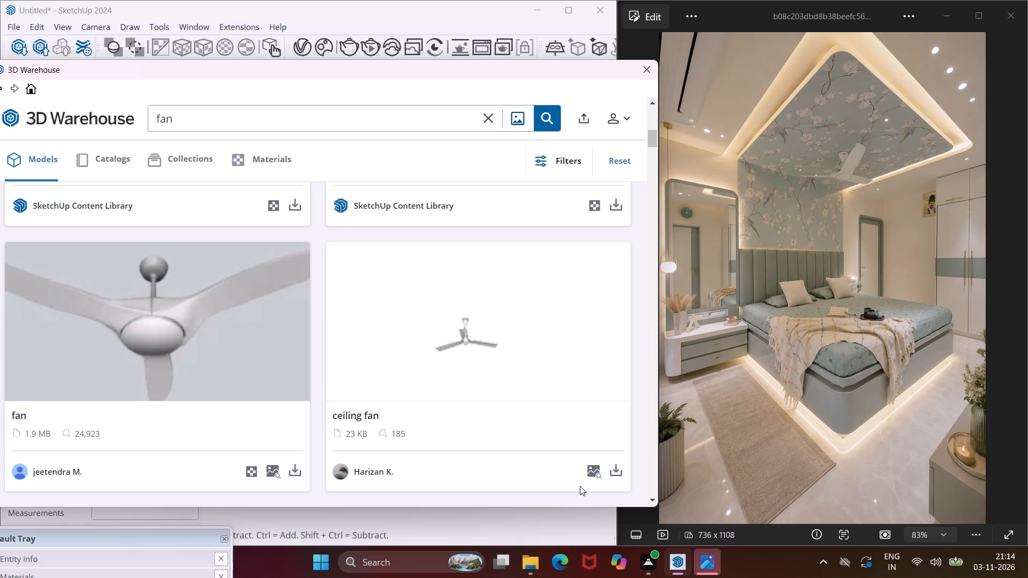
left_click(617, 473)
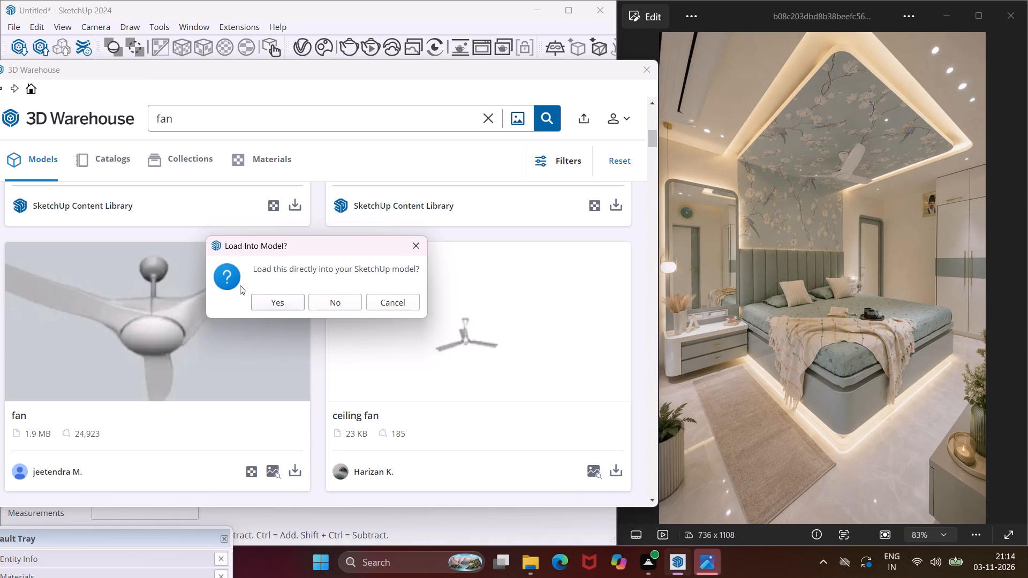
left_click(264, 304)
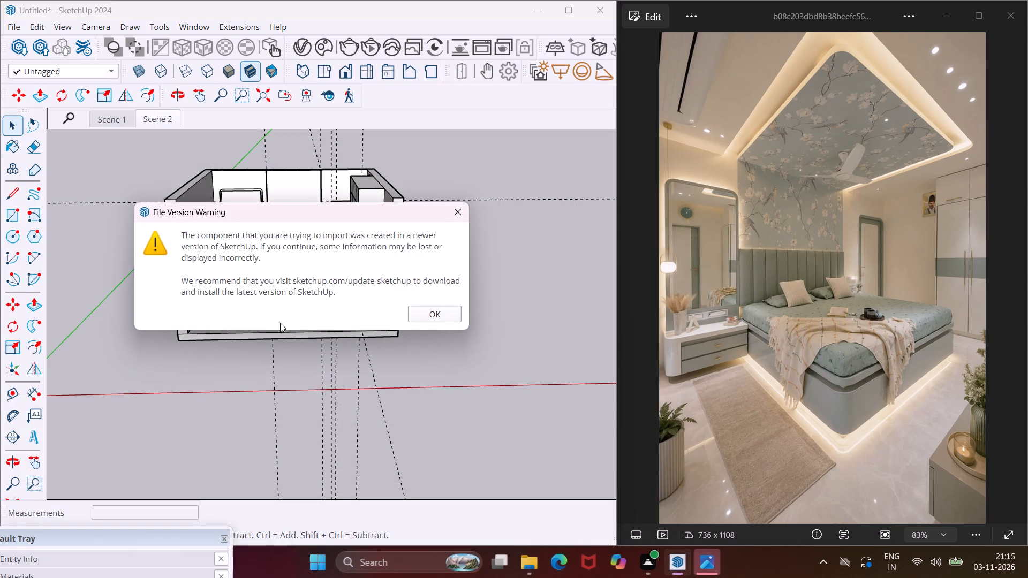
left_click(415, 316)
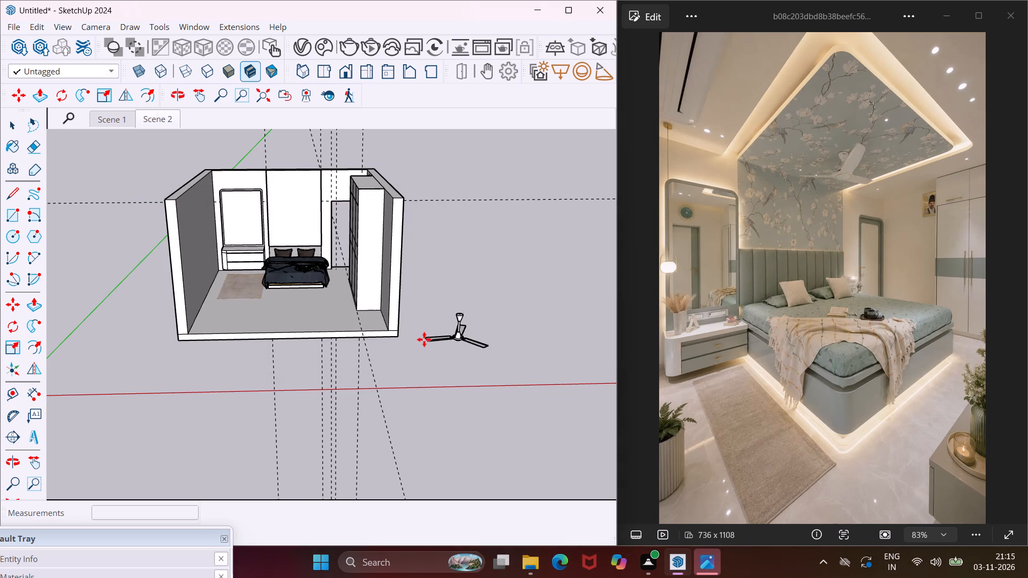
left_click(456, 334)
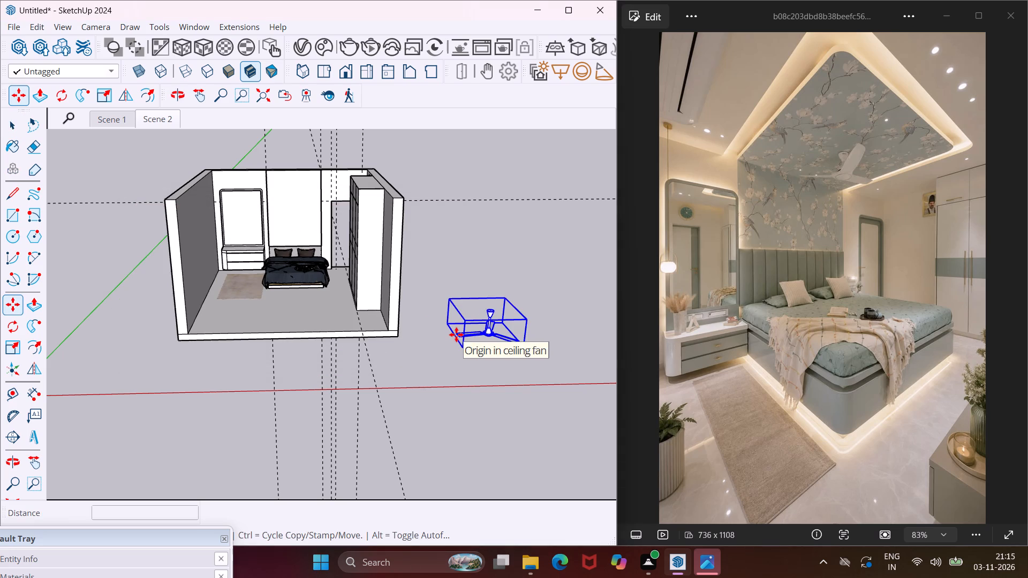
key("Escape")
key("space")
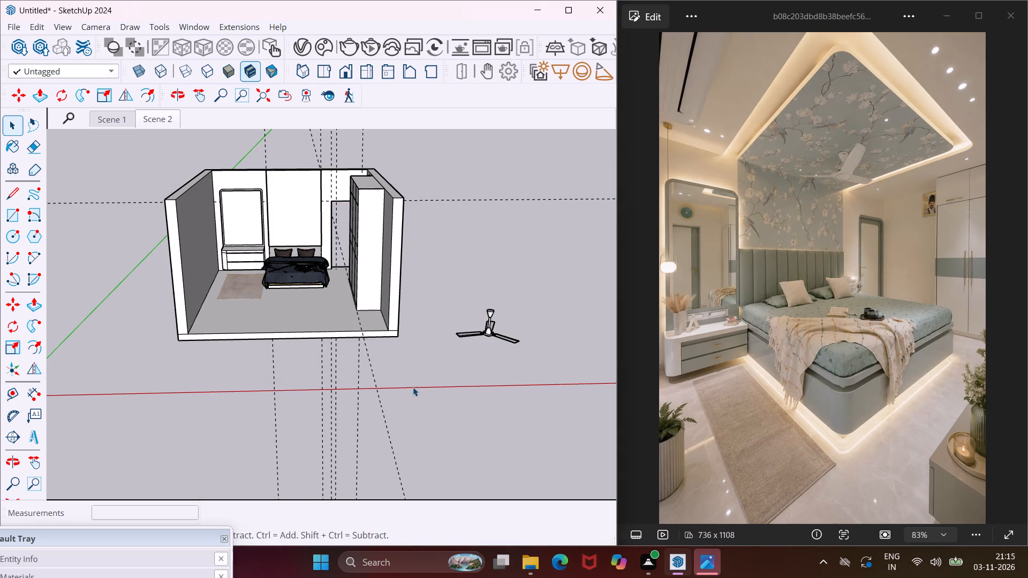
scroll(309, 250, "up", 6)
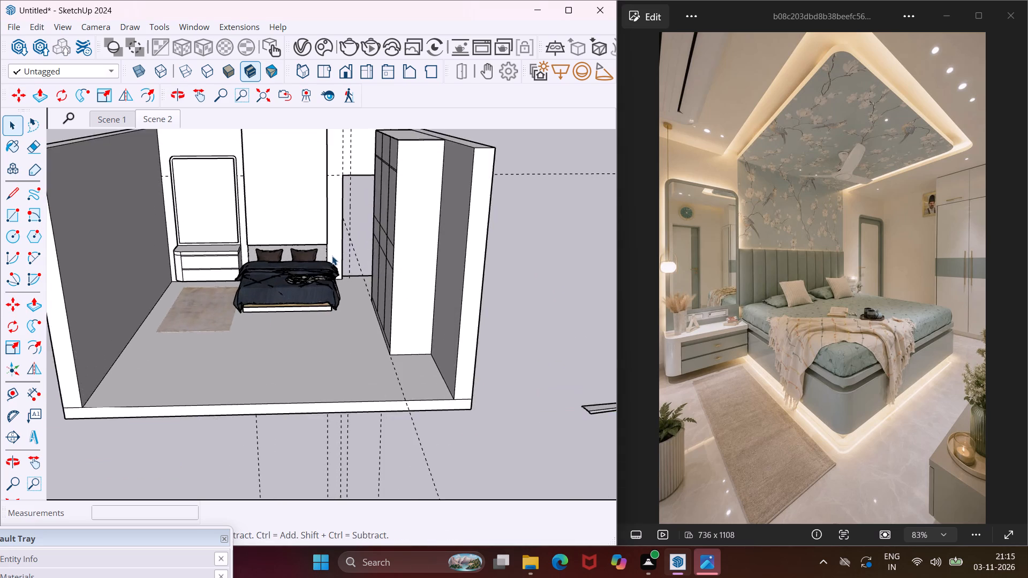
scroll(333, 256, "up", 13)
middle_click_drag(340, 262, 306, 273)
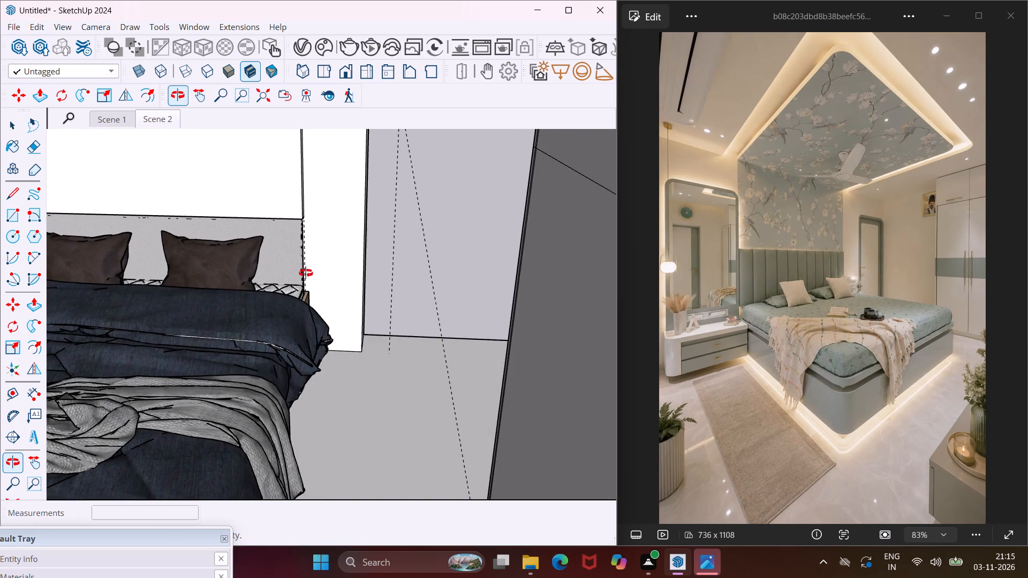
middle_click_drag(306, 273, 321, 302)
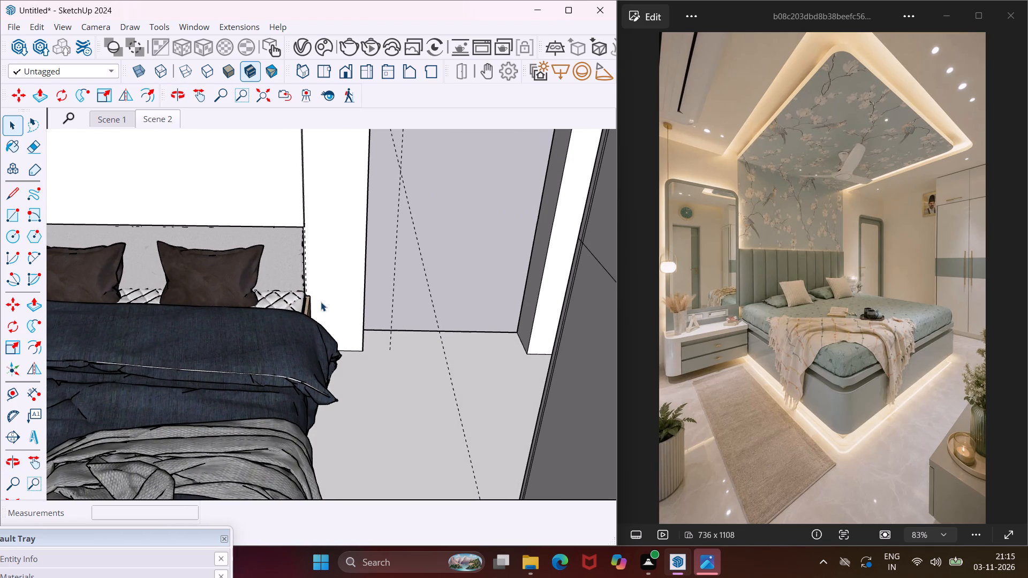
Draw a rectangle about 9 5/16" by 9 7/8" on the wall strip between the bed and the doorway, starting on its doorway edge.
left_click(13, 222)
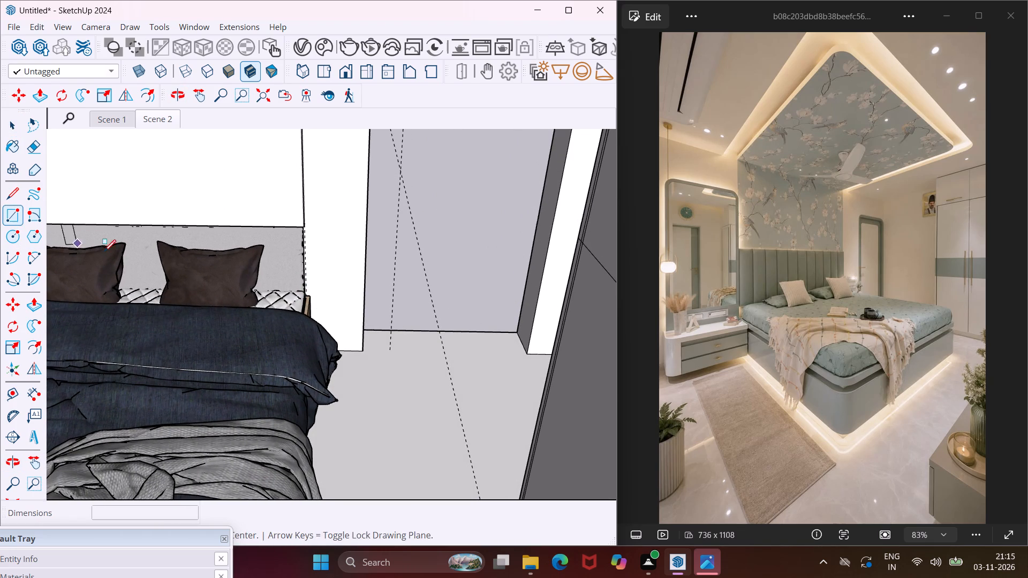
scroll(259, 285, "up", 4)
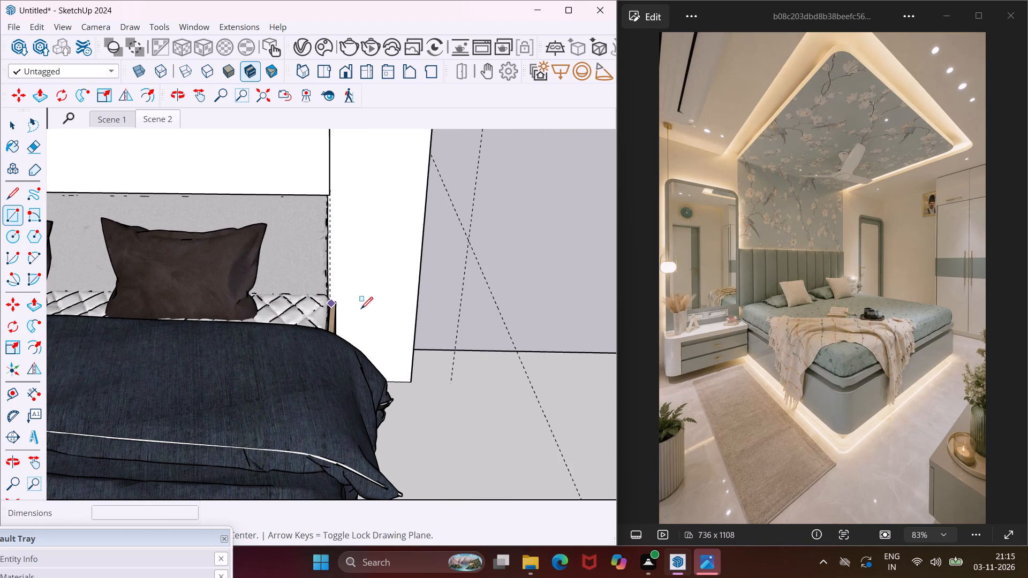
left_click(415, 291)
middle_click_drag(375, 336, 360, 341)
scroll(357, 341, "up", 3)
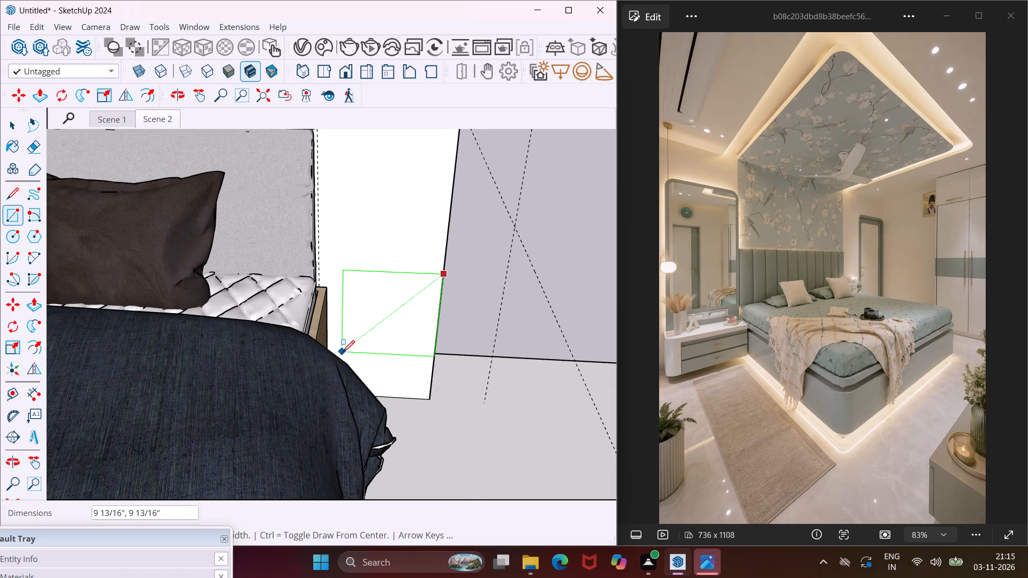
left_click(342, 348)
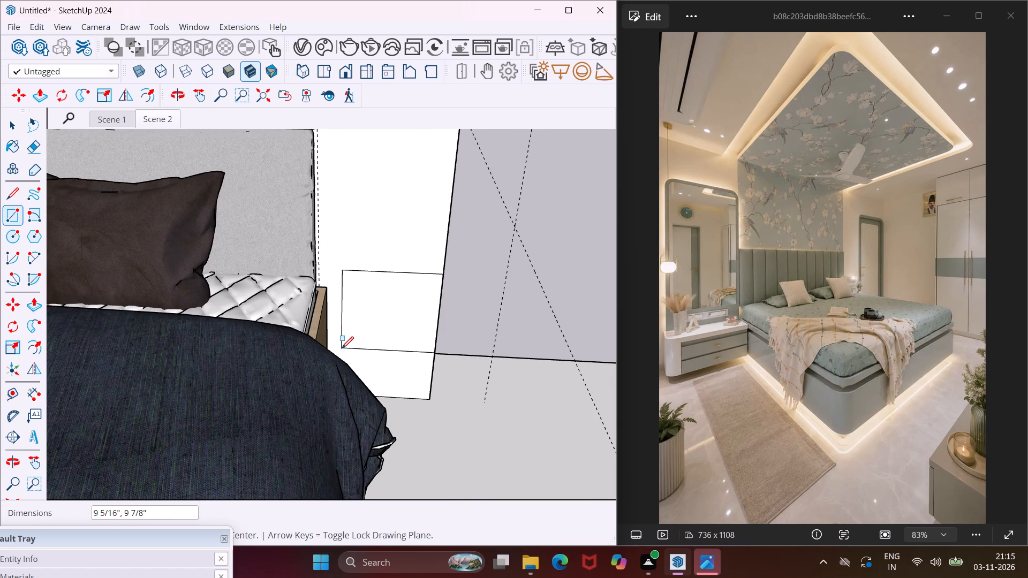
key("Escape")
Extrude the rectangle beside the bed about 5 1/4" out from the wall to form a nightstand box.
key("space")
left_click(358, 332)
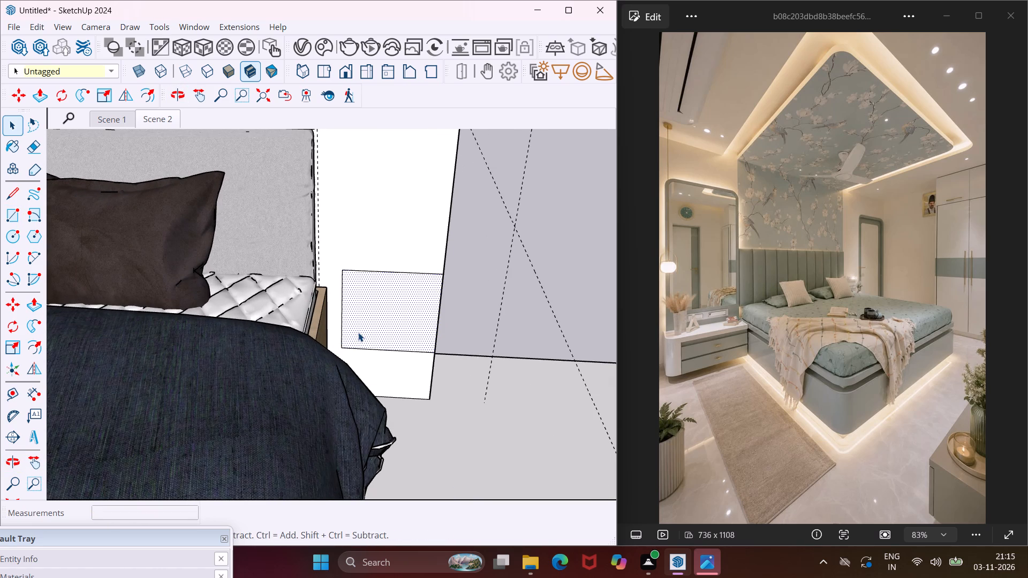
key("p")
left_click(358, 332)
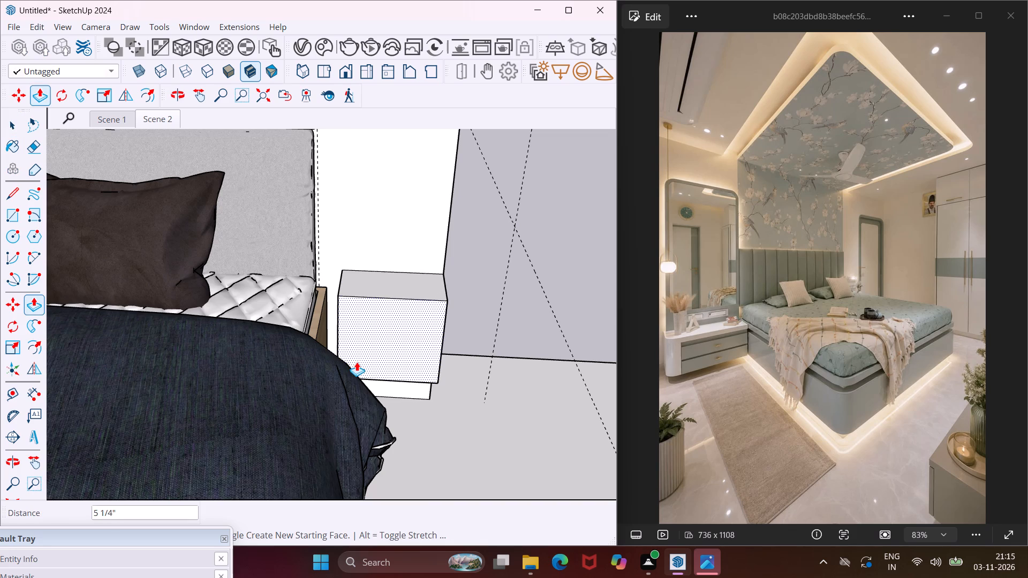
left_click(357, 362)
key("Escape")
Push the nightstand's top face down about 1 13/16".
scroll(373, 285, "up", 1)
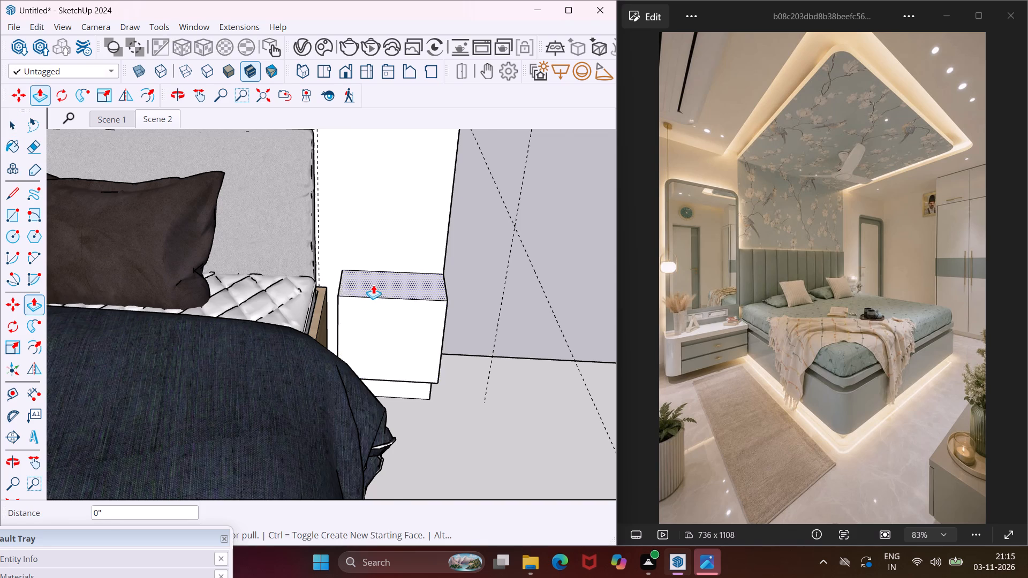
scroll(373, 285, "up", 2)
left_click(373, 284)
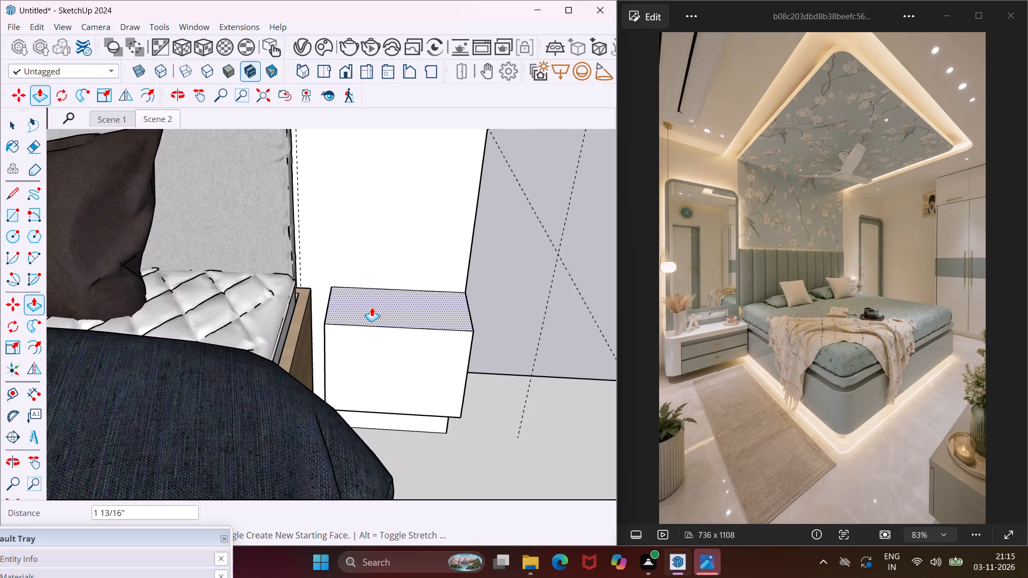
left_click(370, 312)
key("Escape")
key("space")
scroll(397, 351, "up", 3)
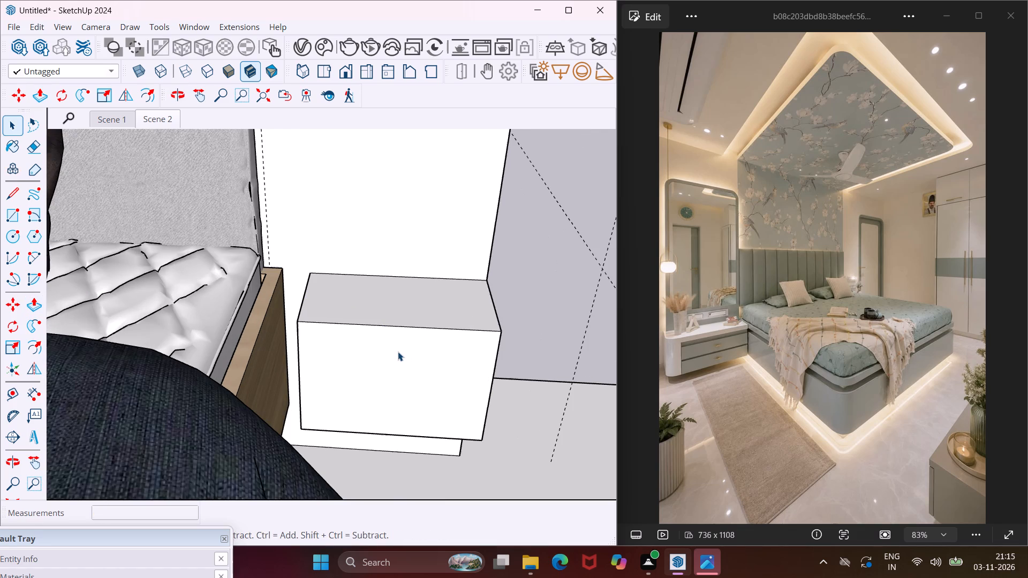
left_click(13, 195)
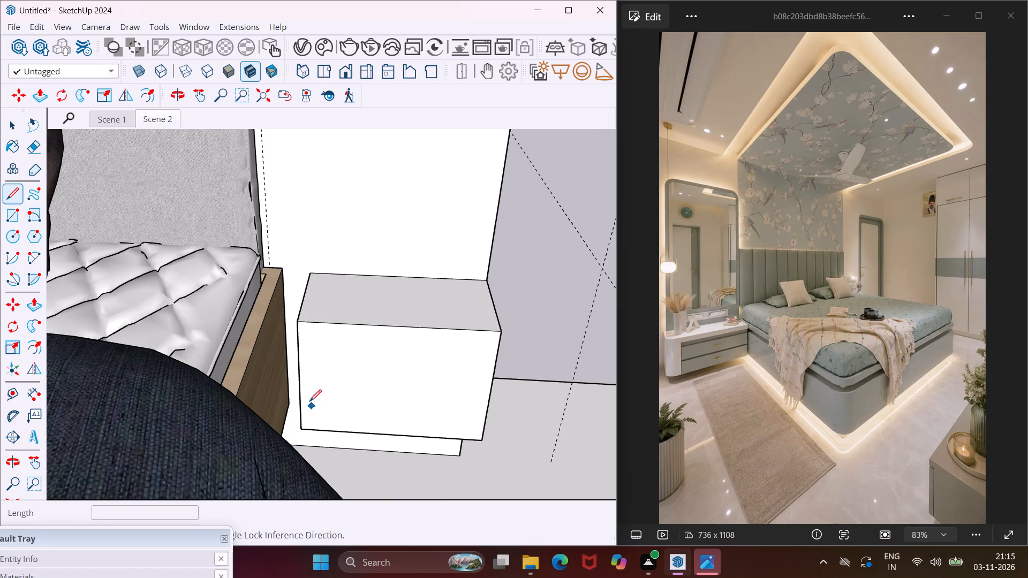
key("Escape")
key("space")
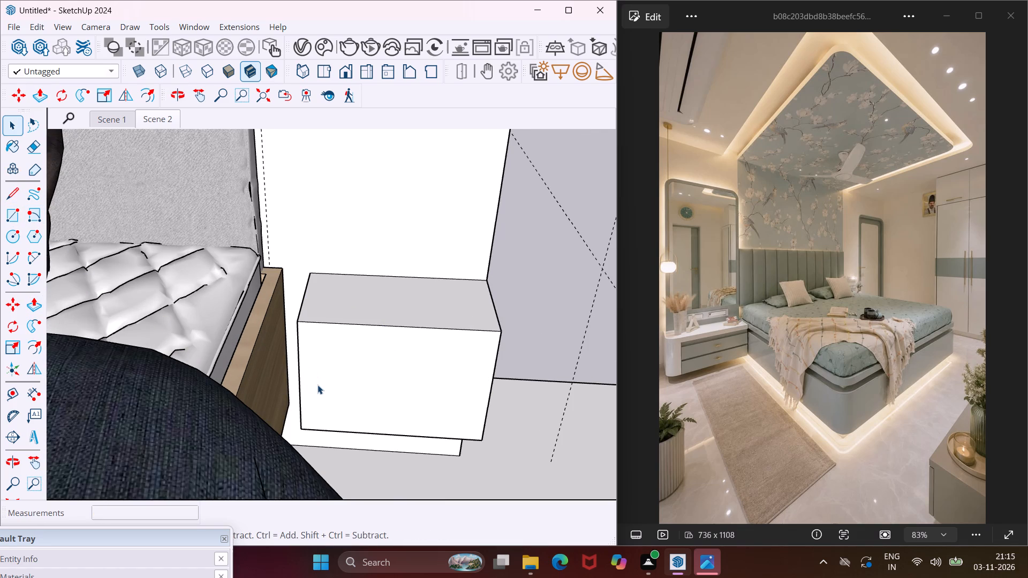
Offset the nightstand's front face outline inward about 5/16" to form a border.
left_click(318, 385)
left_click(35, 358)
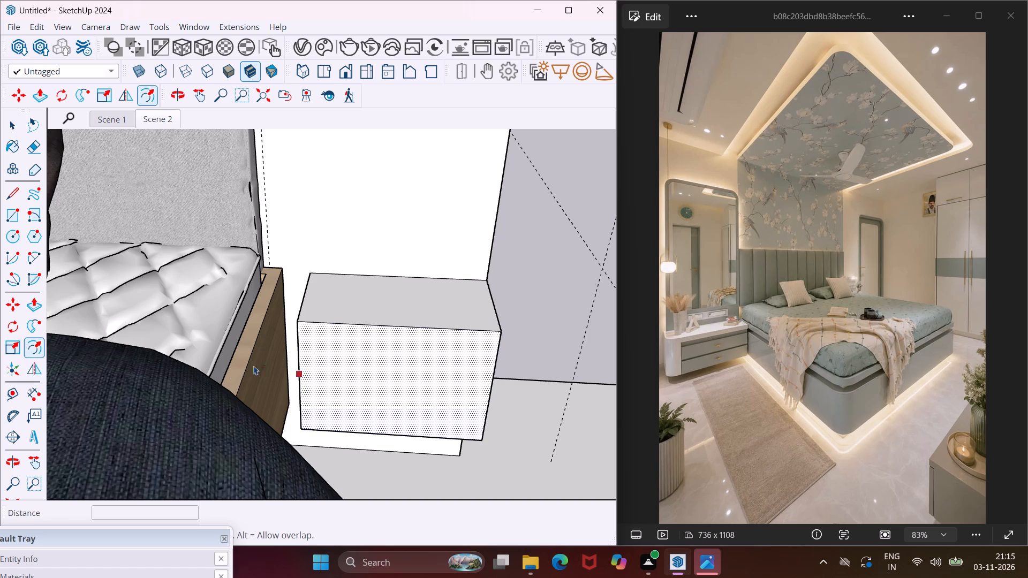
left_click(300, 354)
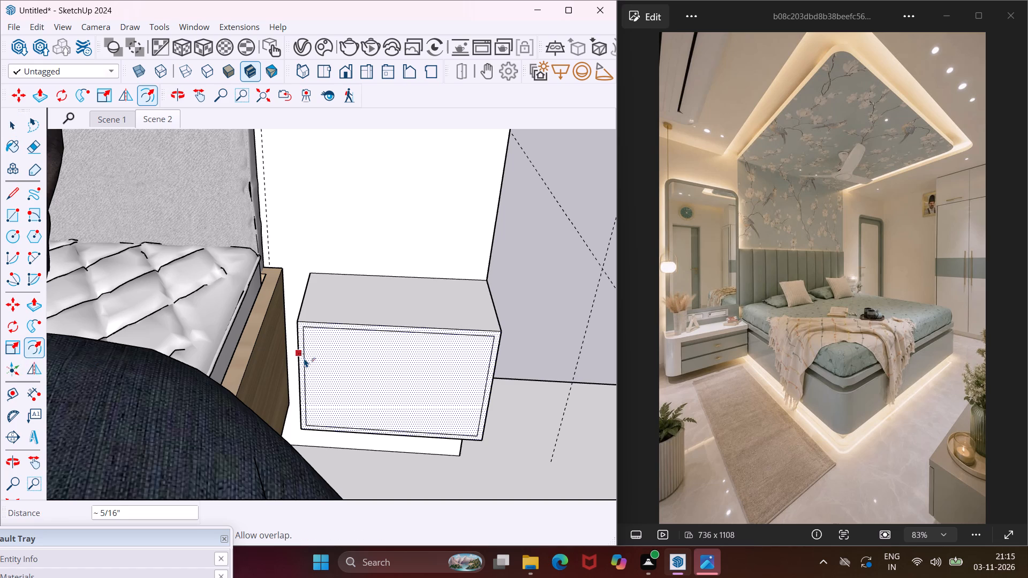
left_click(304, 359)
key("Escape")
key("space")
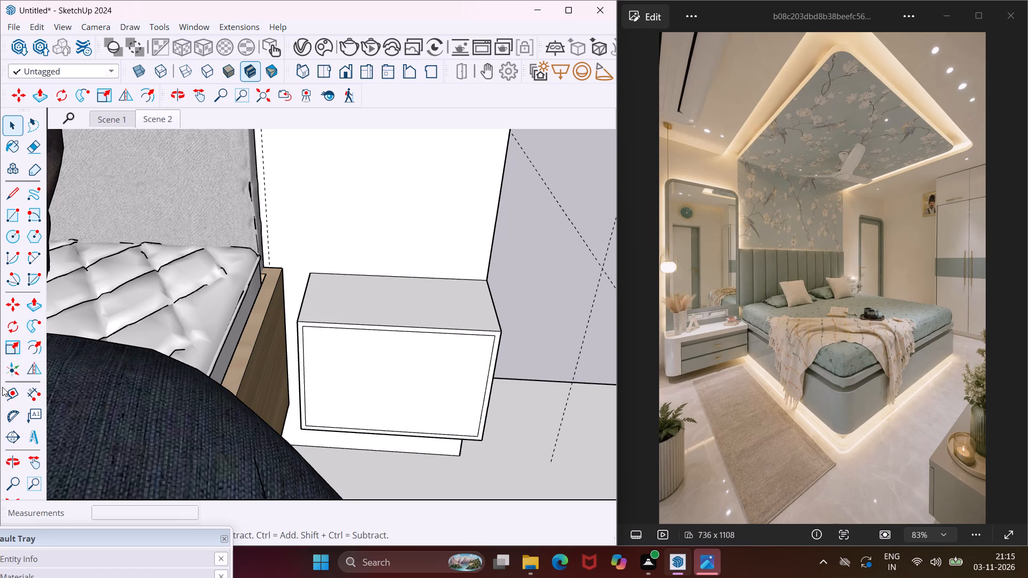
Draw a horizontal line across the inset front panel at mid-height, splitting it into two drawers.
left_click(13, 193)
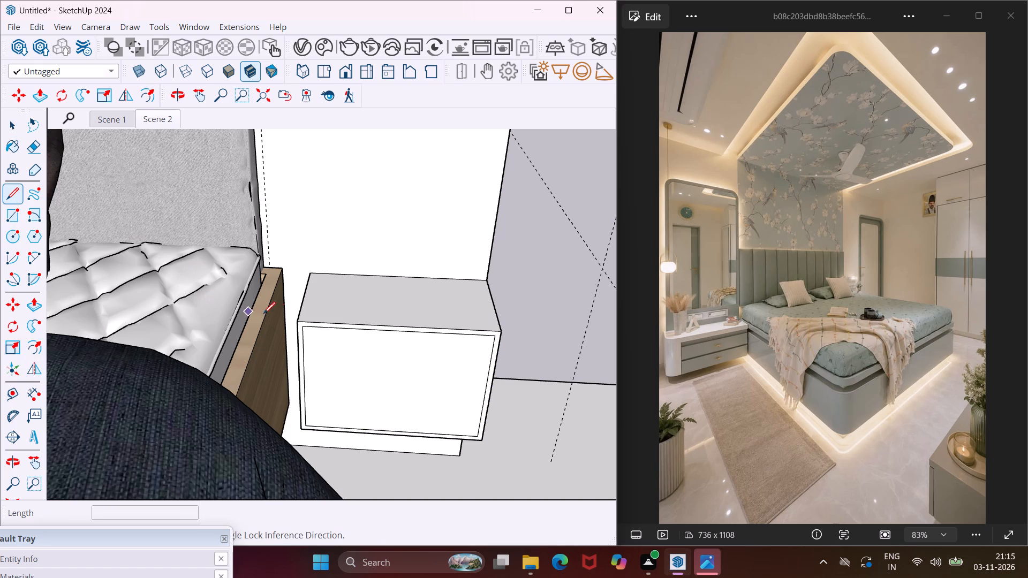
left_click(306, 377)
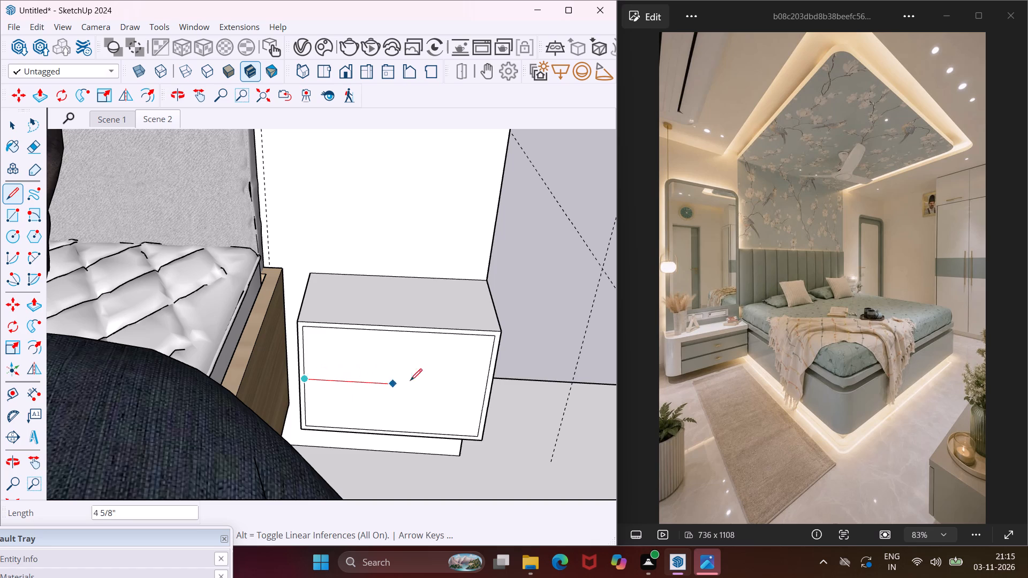
left_click(484, 385)
key("Escape")
key("space")
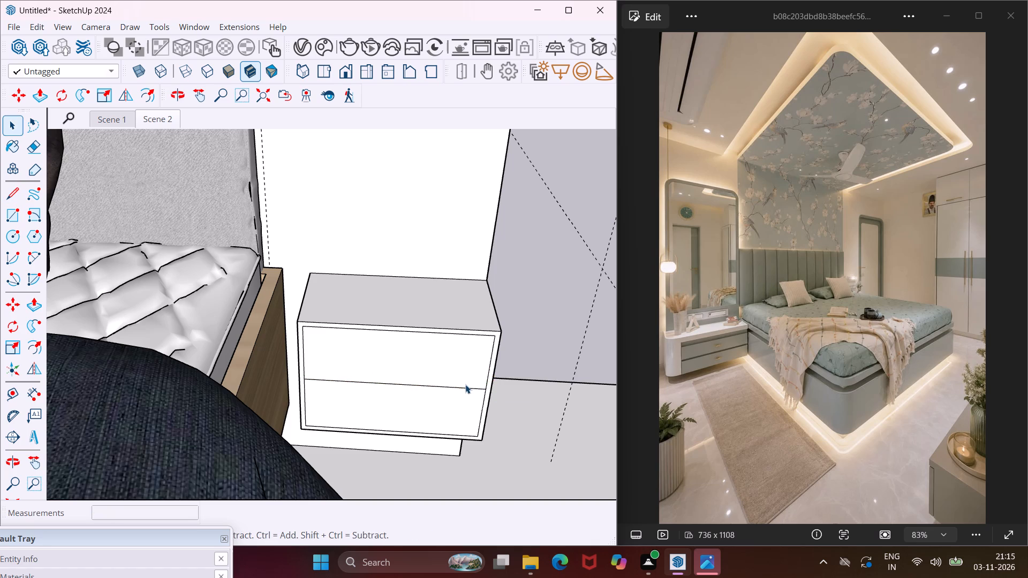
Copy the nightstand's drawer dividing line .4" downward to outline a narrow gap strip.
scroll(463, 384, "up", 5)
left_click(453, 389)
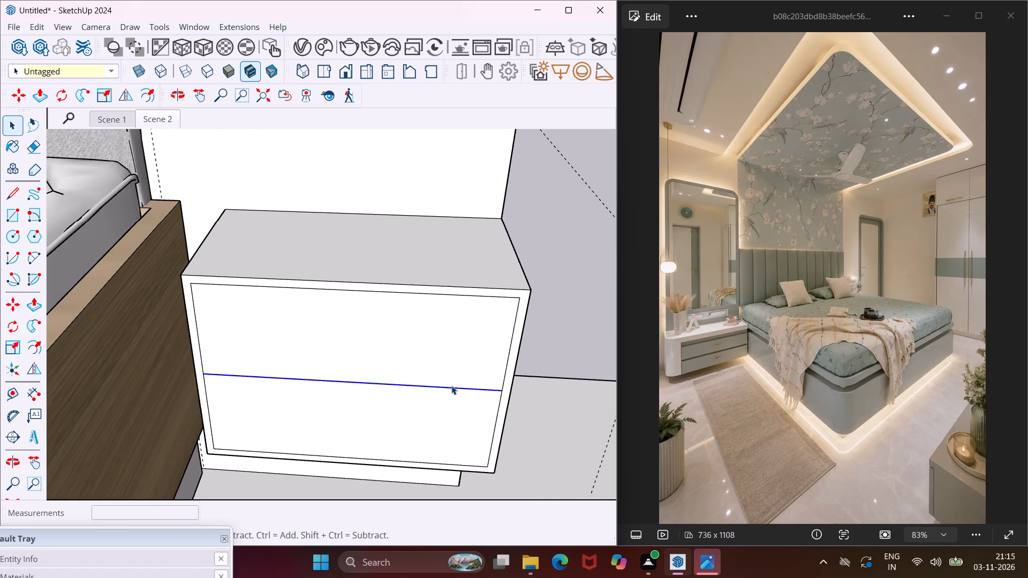
key("n")
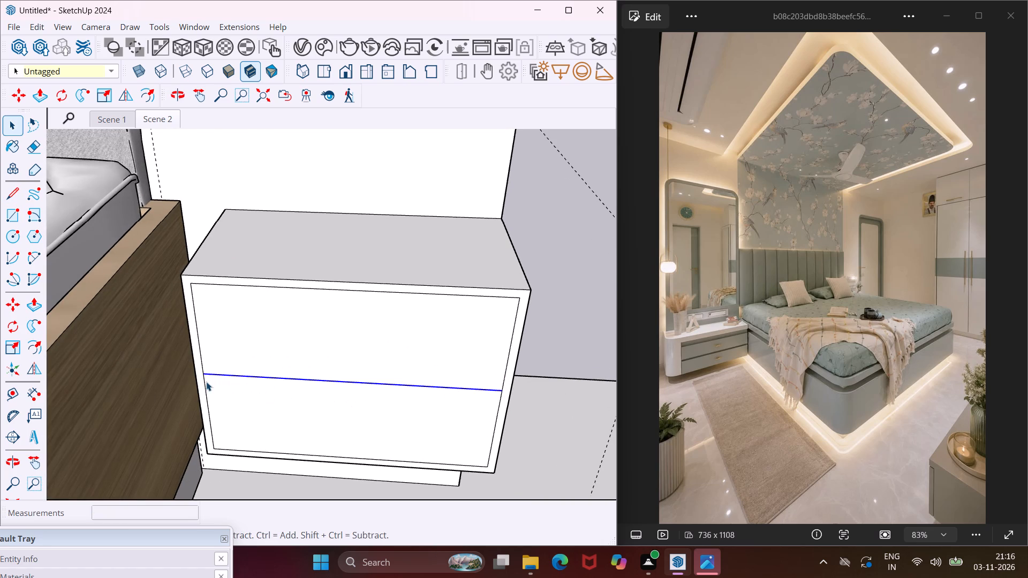
key("m")
left_click(202, 374)
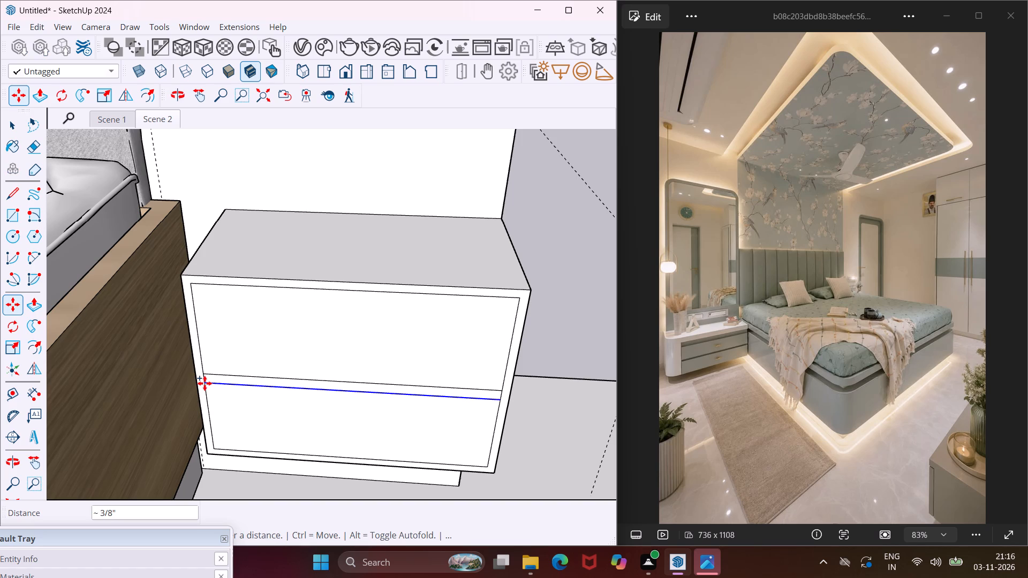
key("period")
type("4\"")
key("Return")
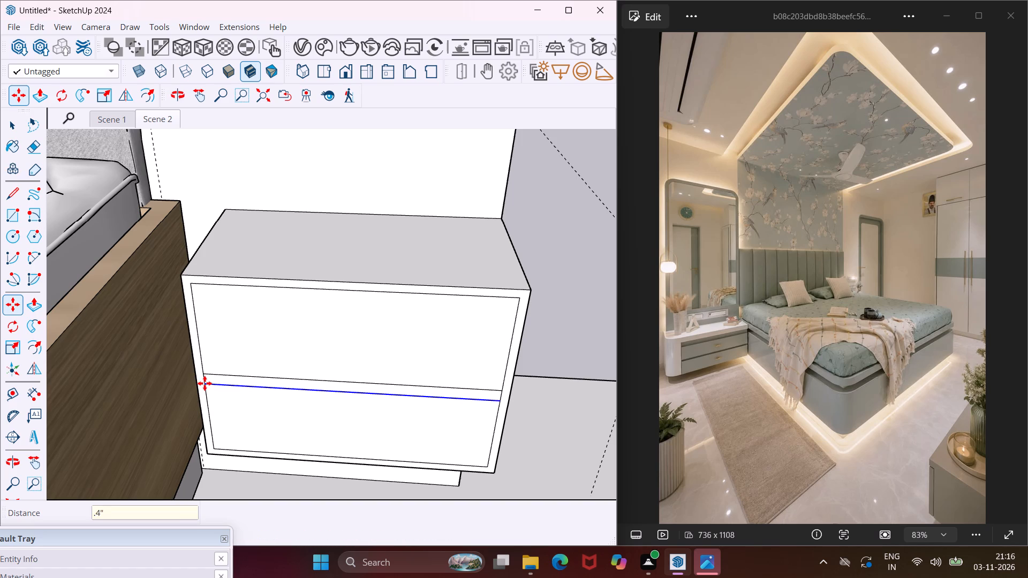
scroll(205, 383, "down", 10)
middle_click_drag(228, 391, 297, 384)
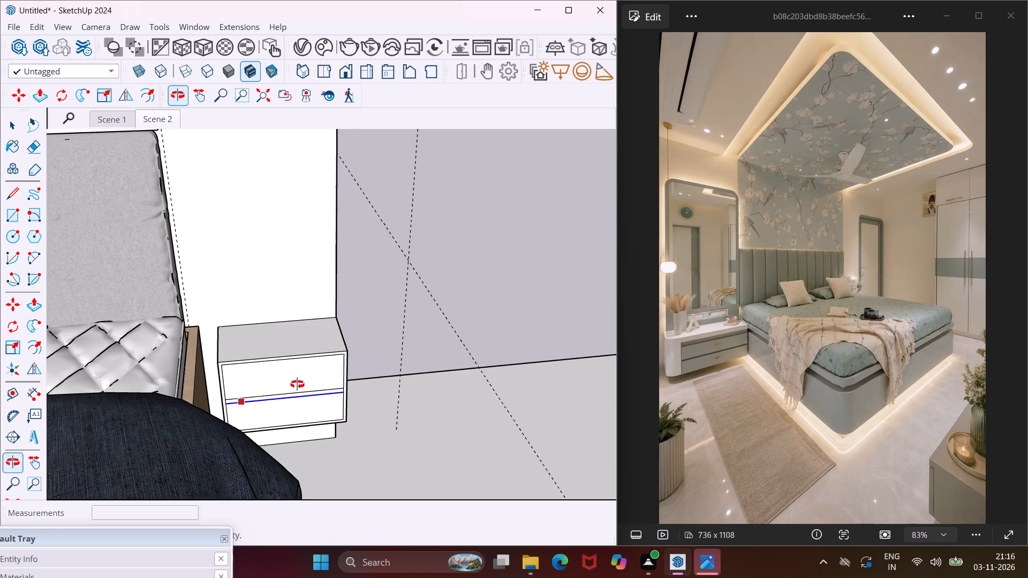
middle_click_drag(297, 384, 306, 384)
key("Escape")
key("space")
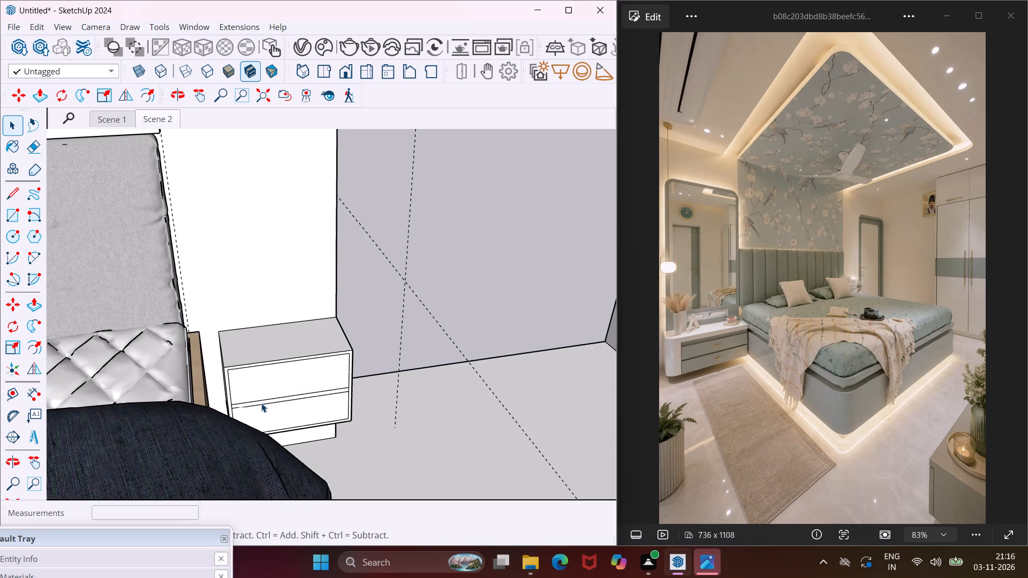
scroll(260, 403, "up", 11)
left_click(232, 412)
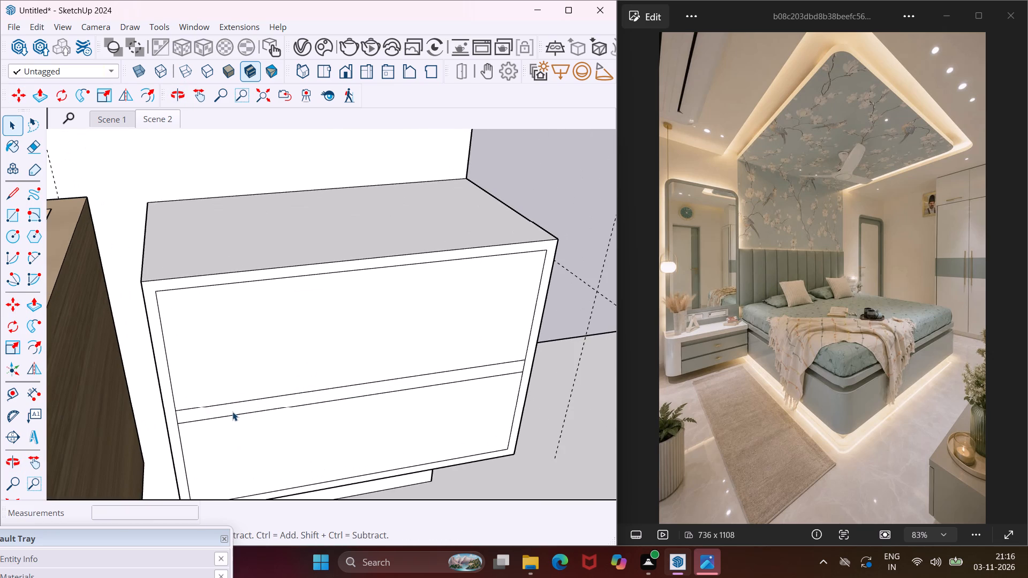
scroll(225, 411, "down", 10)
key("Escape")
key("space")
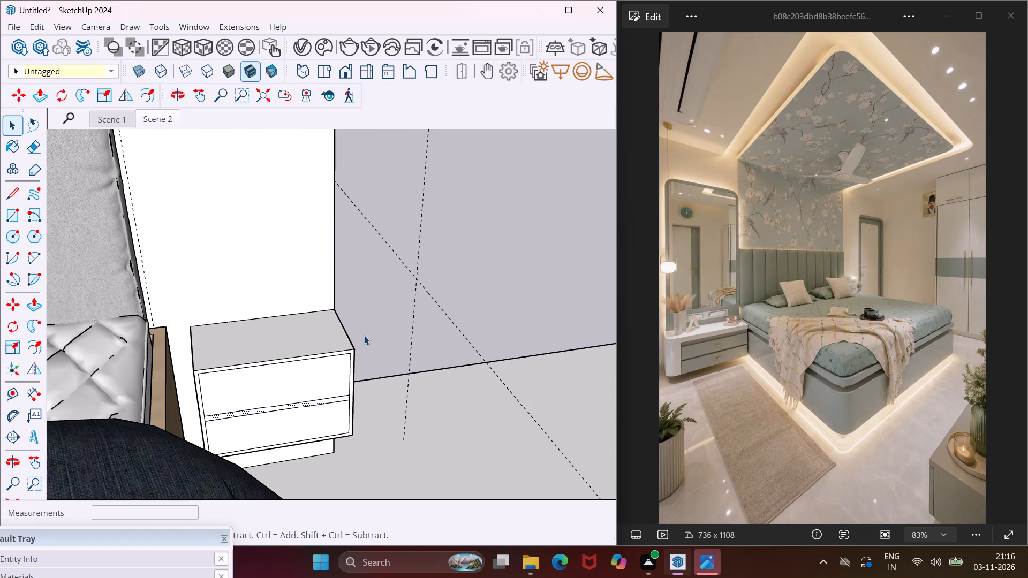
Draw a vertical 16' 6" by 6" rotated rectangle standing on the outer top edge of the wall behind the bed.
scroll(364, 336, "down", 11)
middle_click_drag(364, 343, 333, 308)
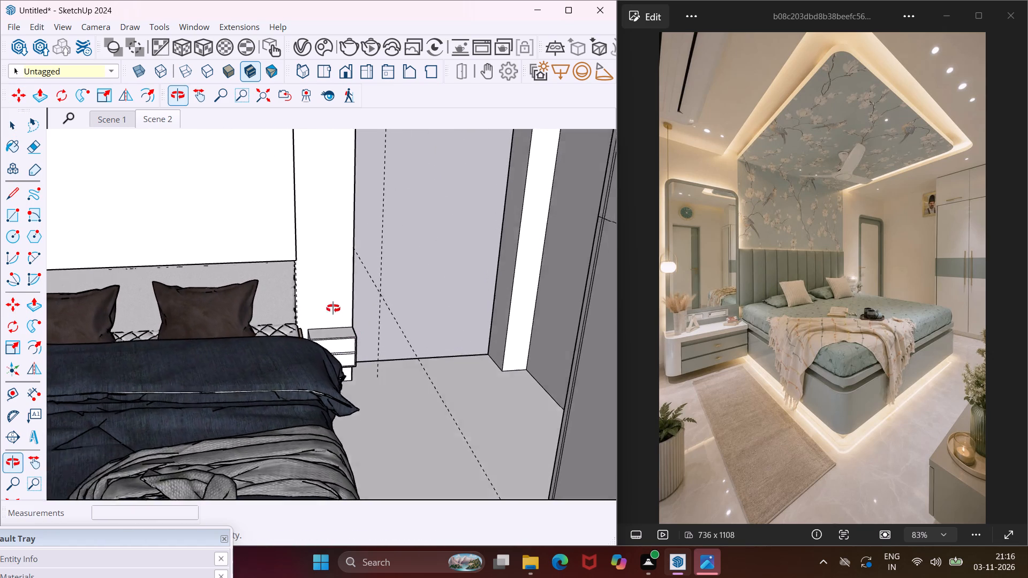
middle_click_drag(333, 308, 331, 301)
scroll(330, 301, "down", 9)
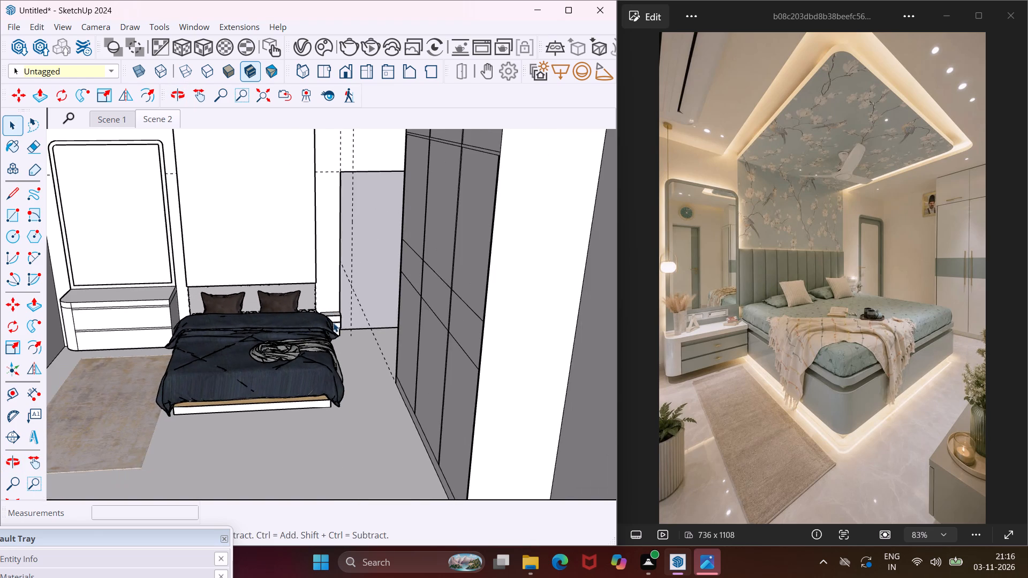
scroll(333, 323, "down", 6)
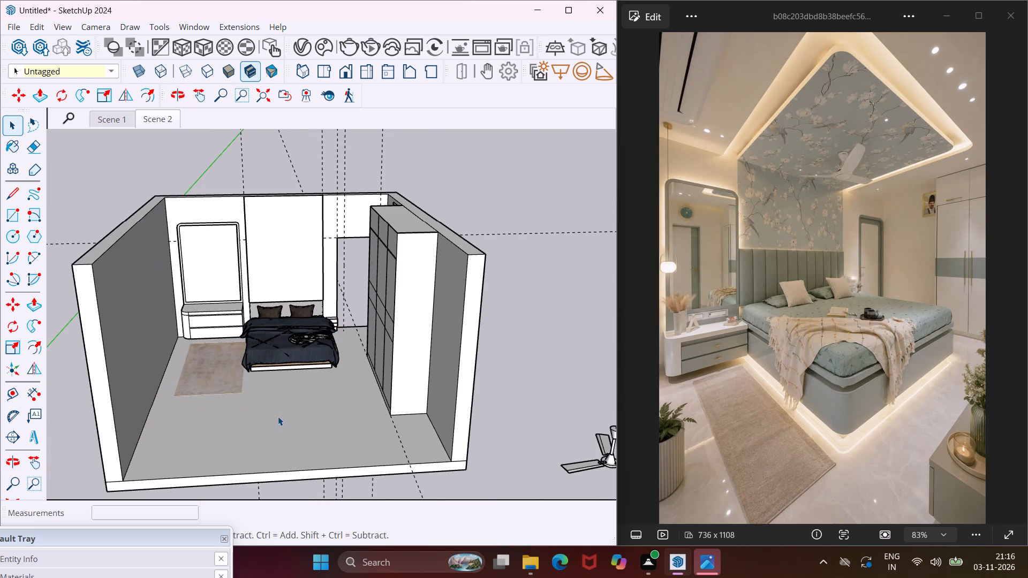
middle_click_drag(269, 430, 303, 447)
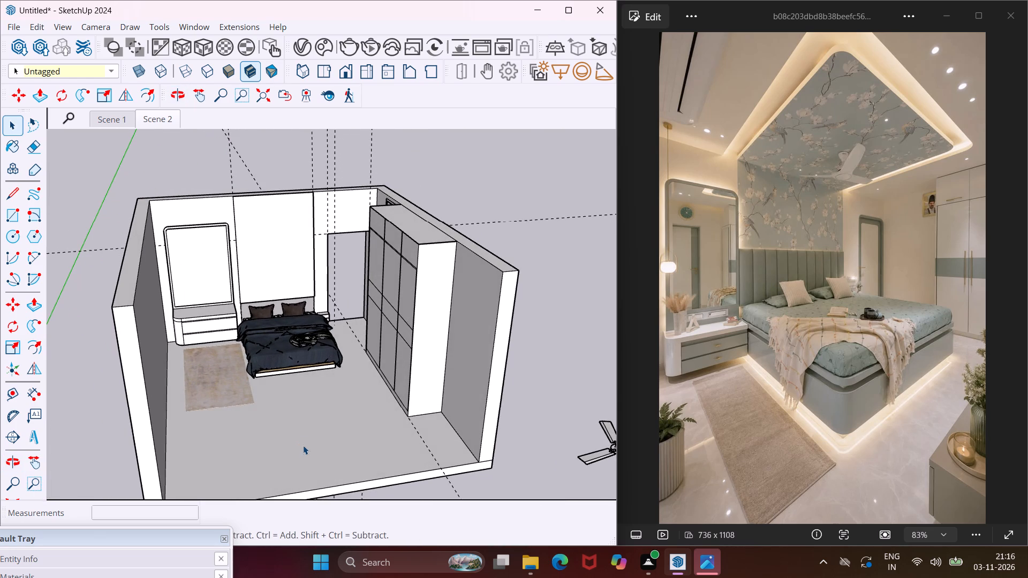
middle_click_drag(305, 437, 279, 420)
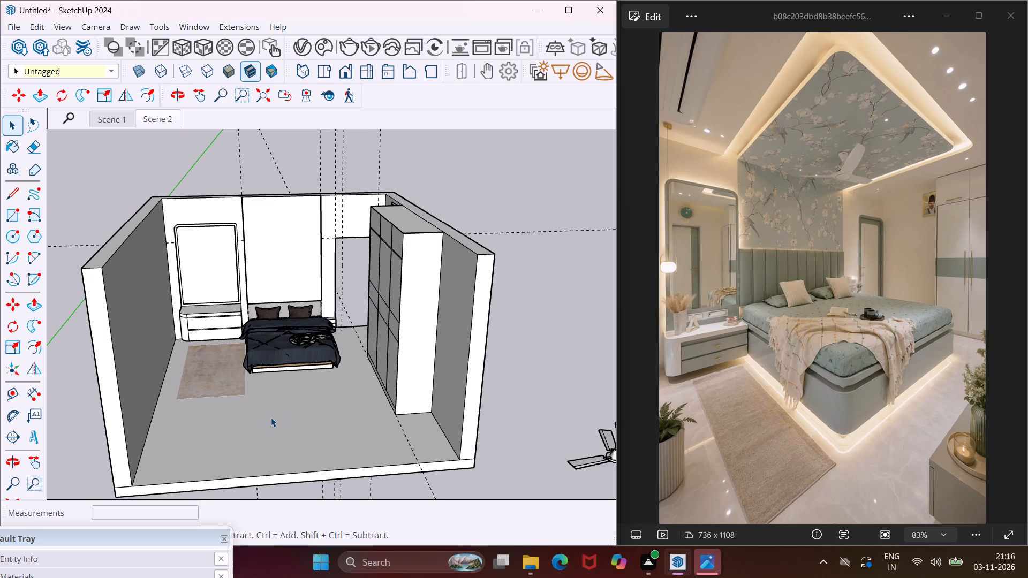
left_click(26, 216)
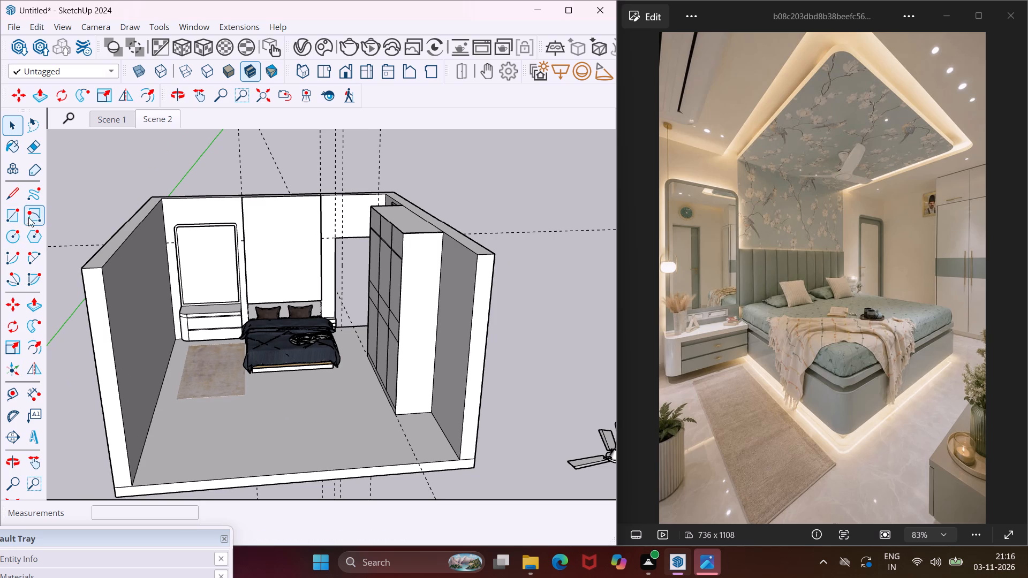
scroll(149, 194, "up", 3)
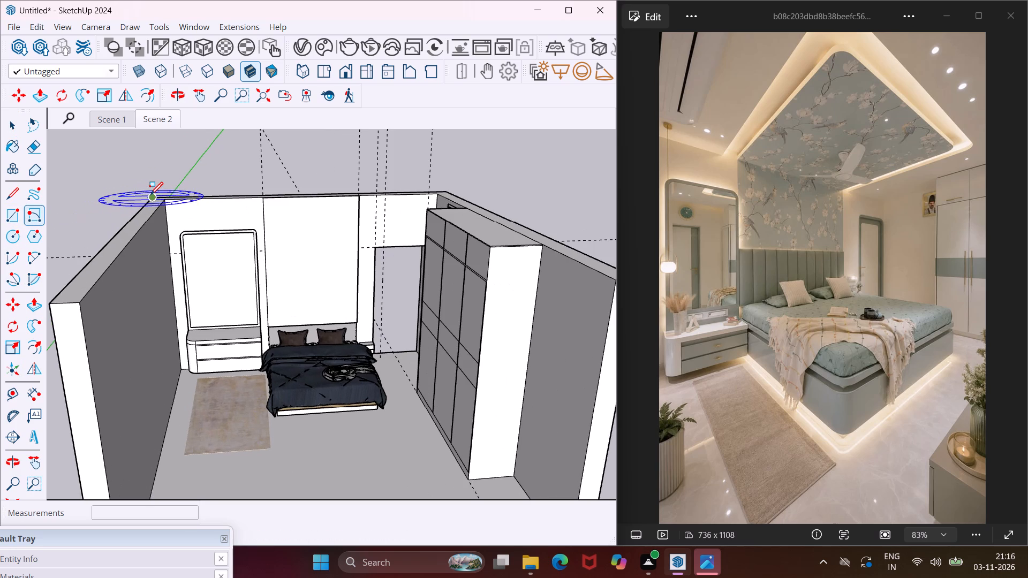
middle_click_drag(151, 194, 116, 287)
scroll(126, 213, "up", 5)
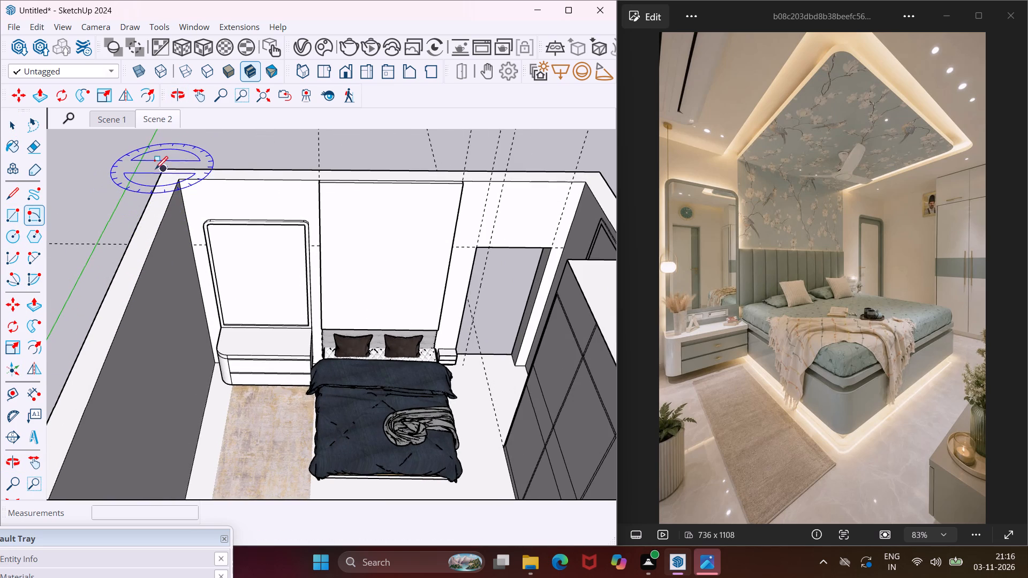
left_click(161, 169)
scroll(156, 187, "down", 8)
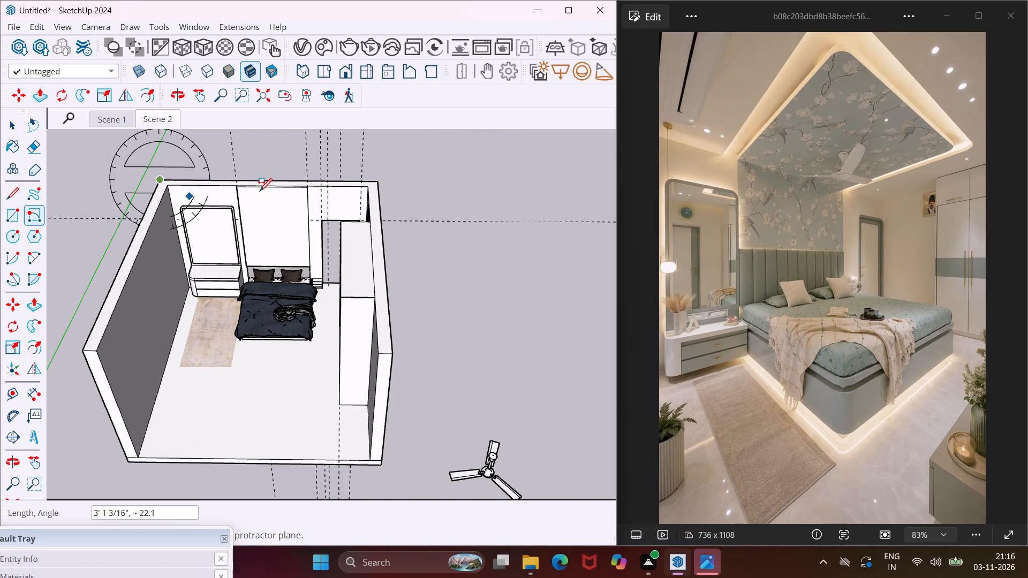
left_click(377, 181)
scroll(377, 182, "down", 1)
middle_click_drag(376, 182, 19, 222)
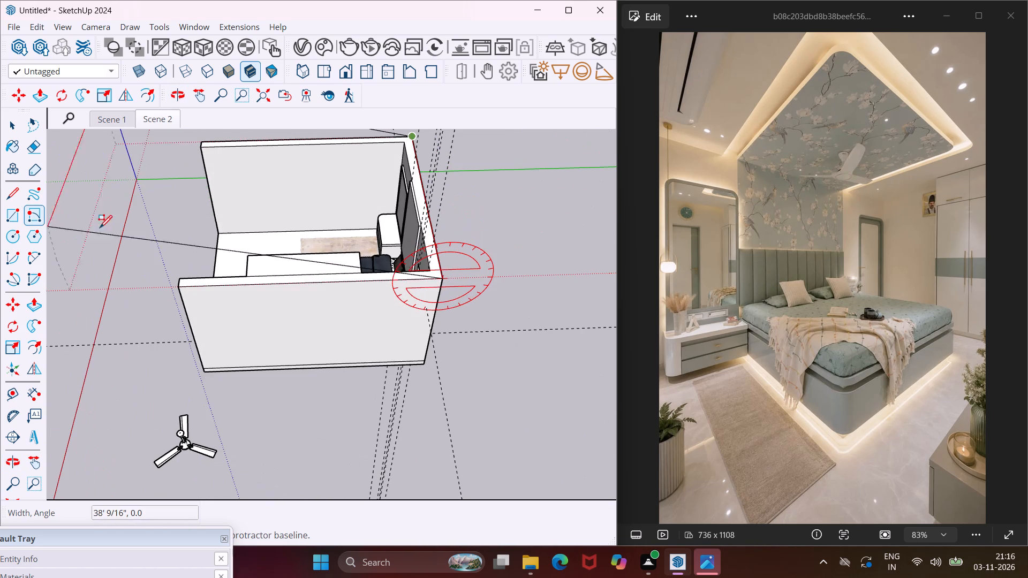
middle_click_drag(382, 220, 385, 129)
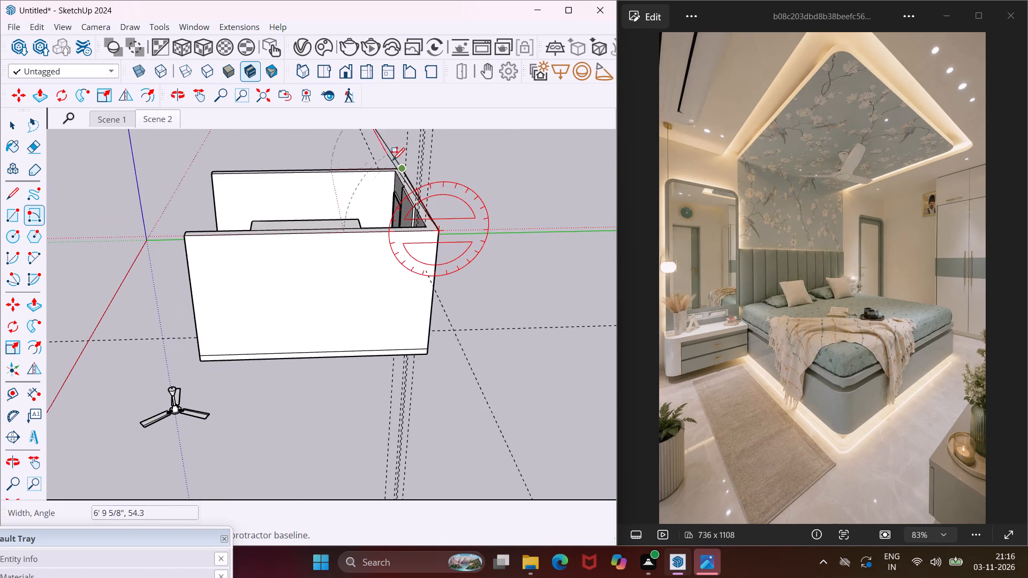
scroll(410, 168, "up", 5)
middle_click_drag(442, 171, 422, 134)
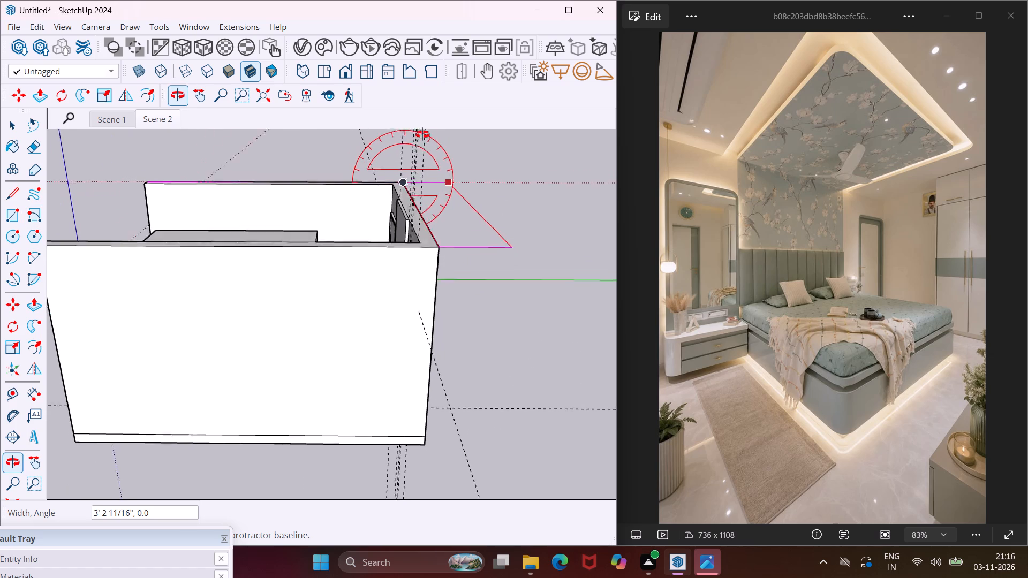
middle_click_drag(422, 134, 421, 132)
middle_click_drag(421, 210, 415, 180)
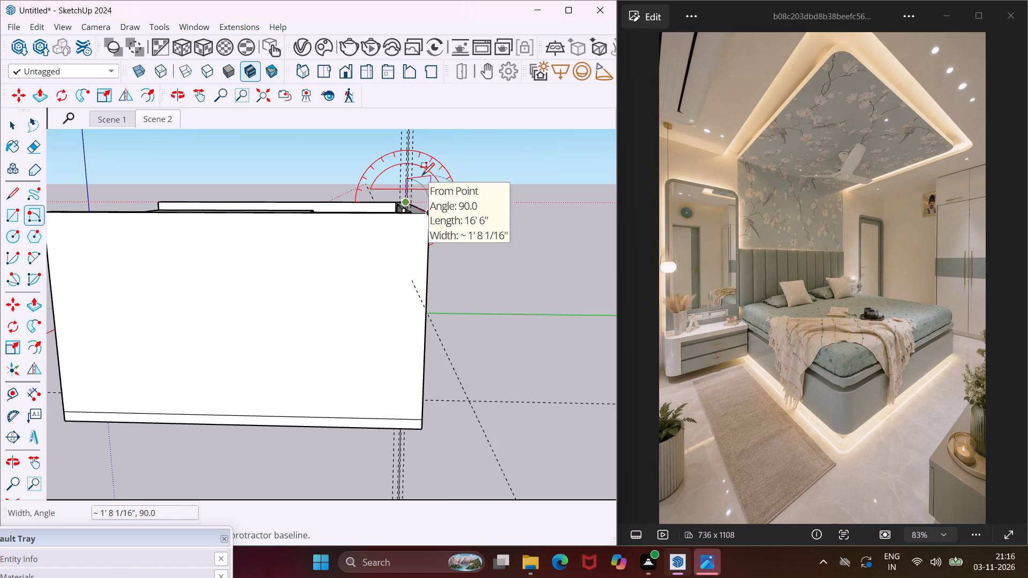
key("6")
key("shift+quotedbl")
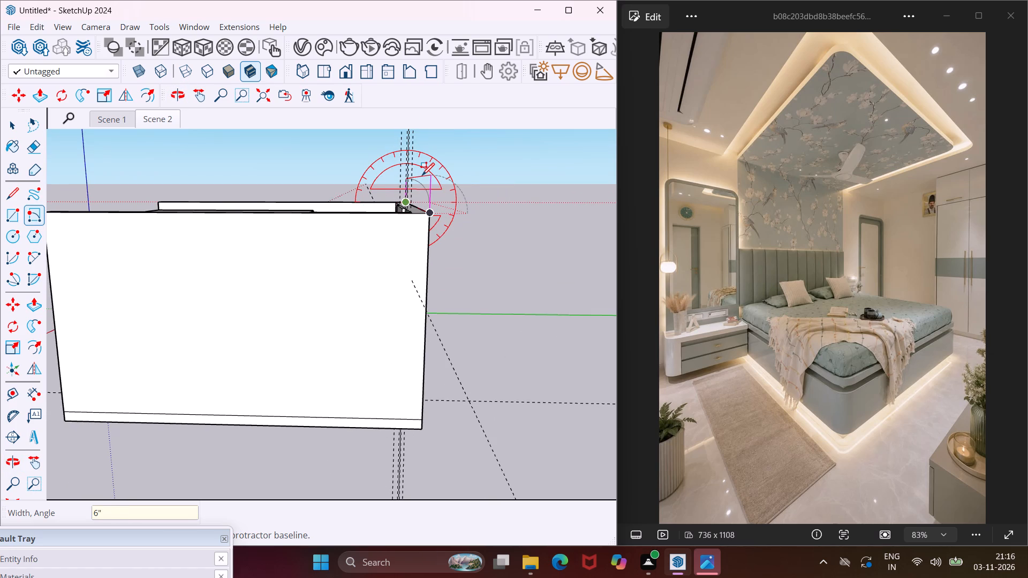
key("Return")
key("Escape")
key("space")
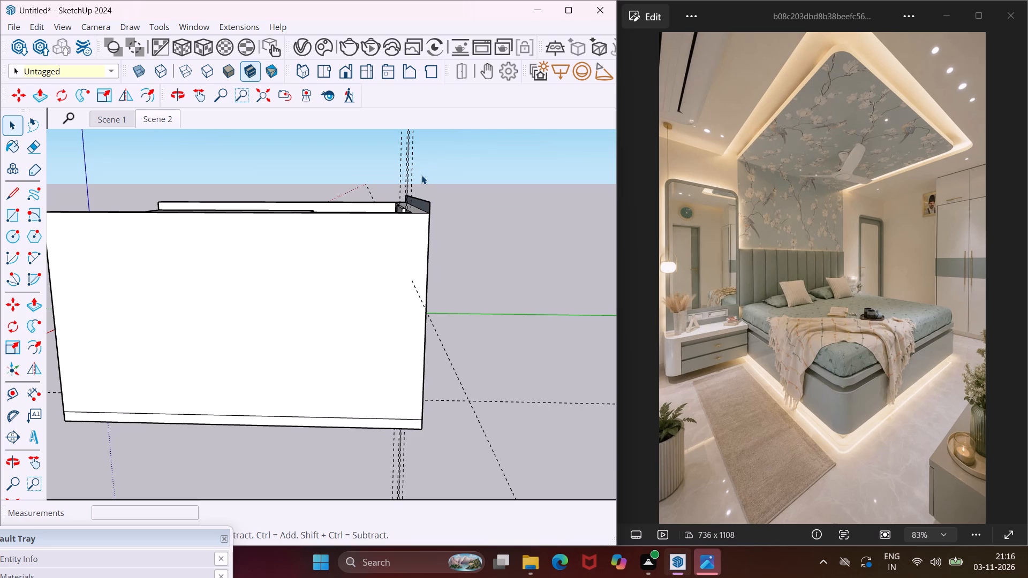
Delete all construction guides from the model.
left_click(33, 21)
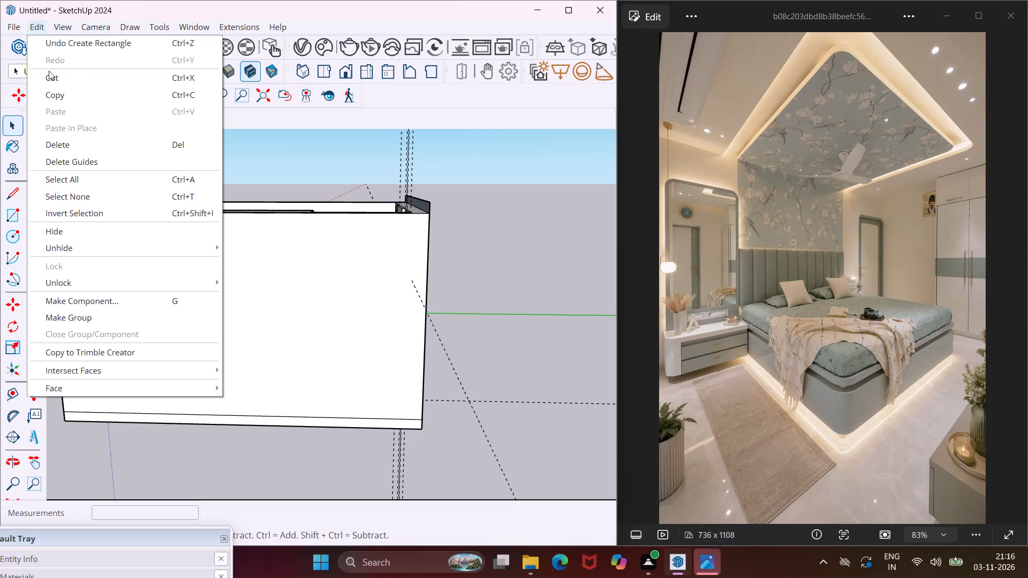
left_click(76, 158)
Extrude the upright rectangle on the wall top 18' across the room to form the ceiling slab.
middle_click_drag(218, 208, 312, 273)
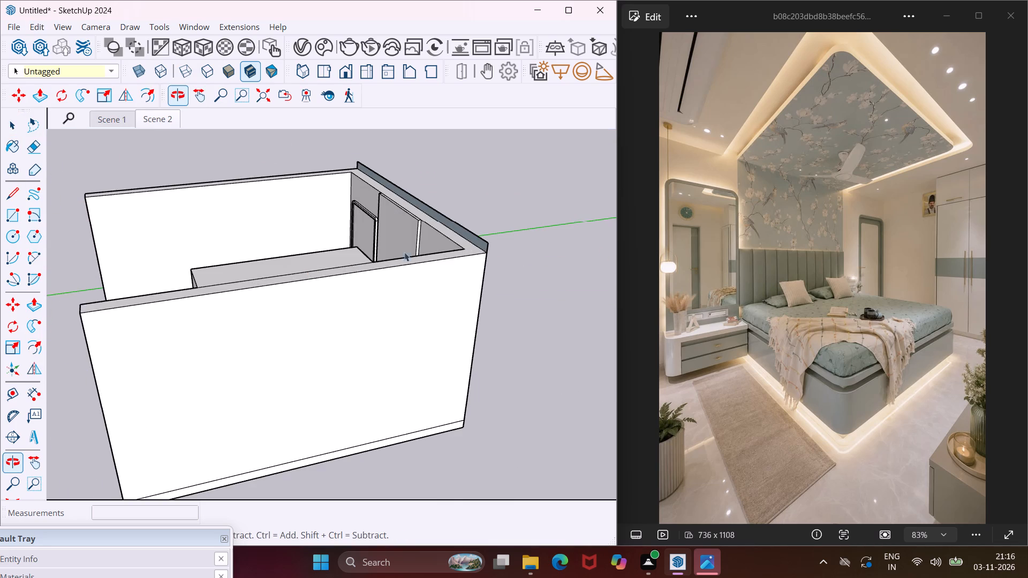
scroll(477, 243, "up", 11)
left_click(482, 257)
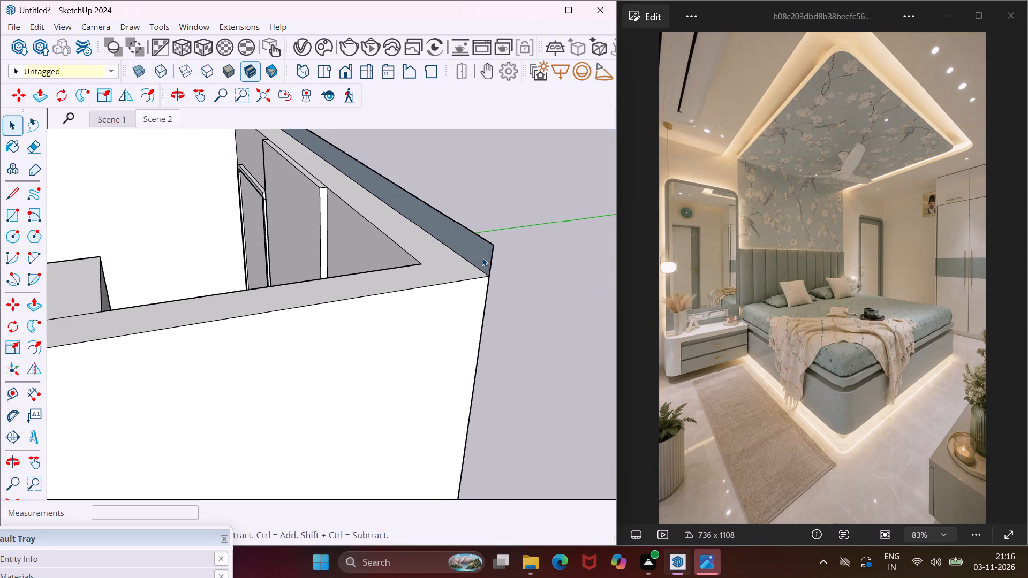
key("p")
left_click(482, 257)
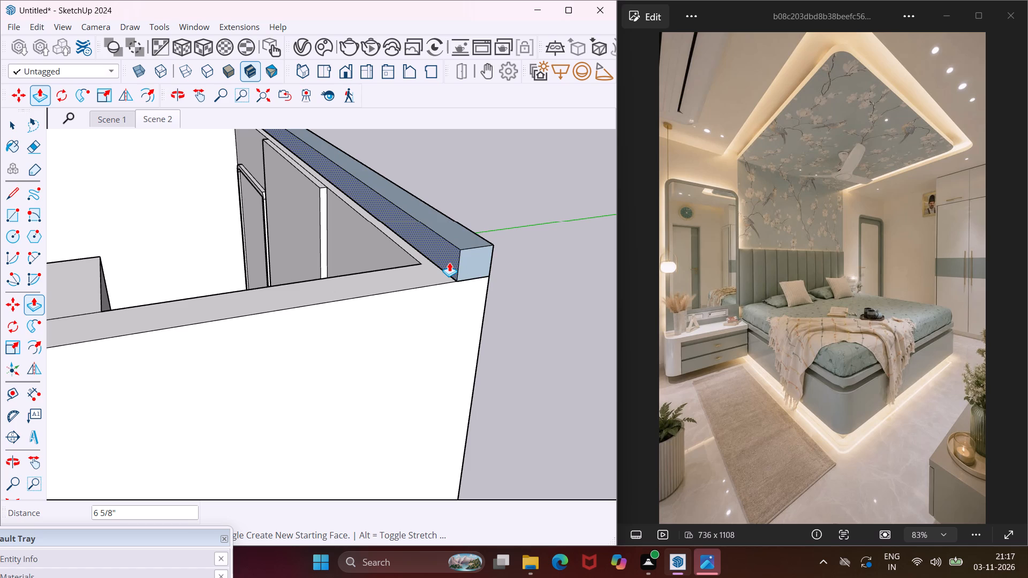
scroll(449, 262, "down", 19)
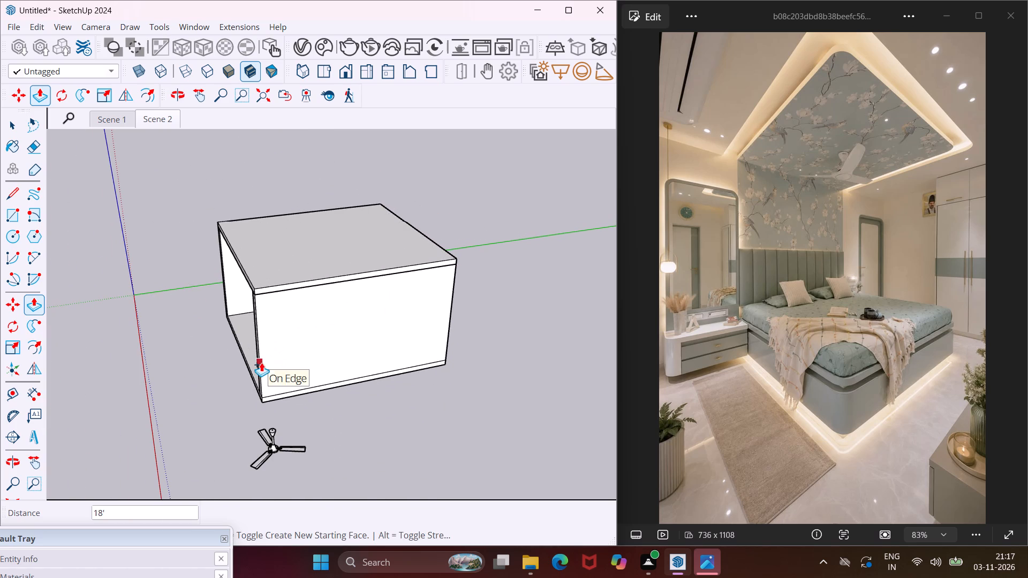
left_click(261, 362)
scroll(242, 328, "up", 4)
middle_click_drag(286, 317, 430, 287)
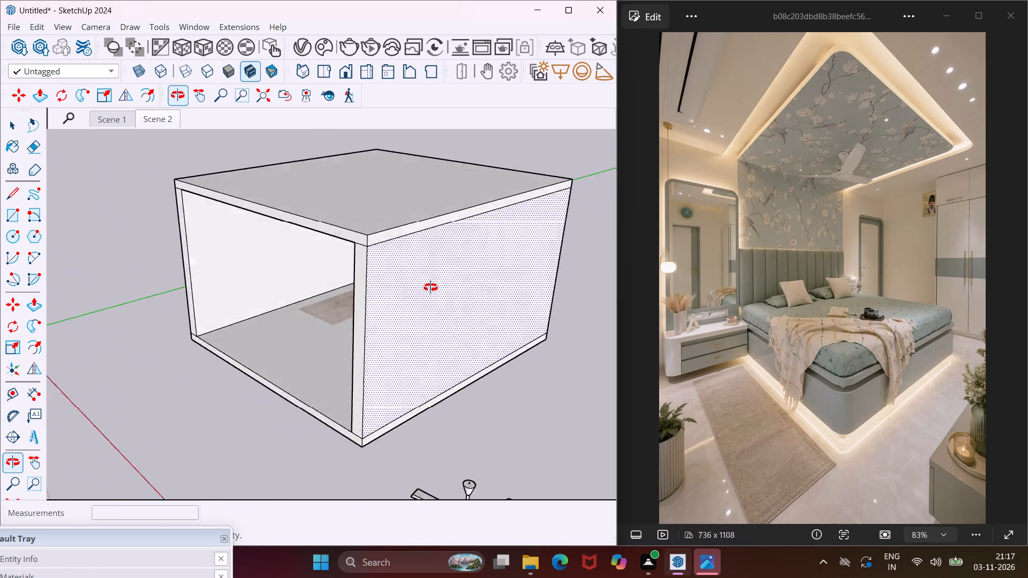
middle_click_drag(430, 287, 526, 262)
scroll(429, 274, "up", 4)
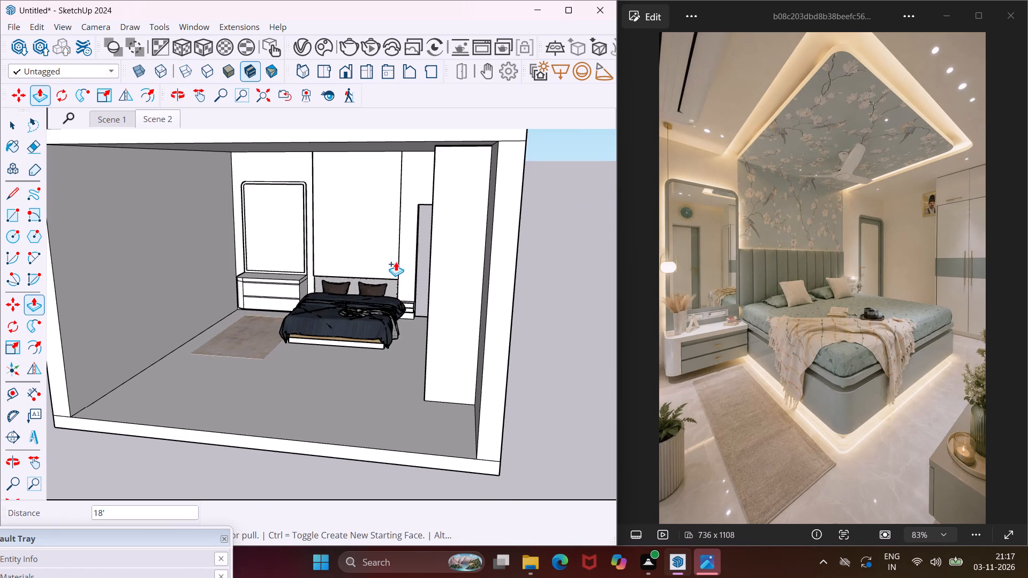
middle_click_drag(373, 240, 410, 189)
scroll(407, 194, "up", 3)
key("Escape")
key("space")
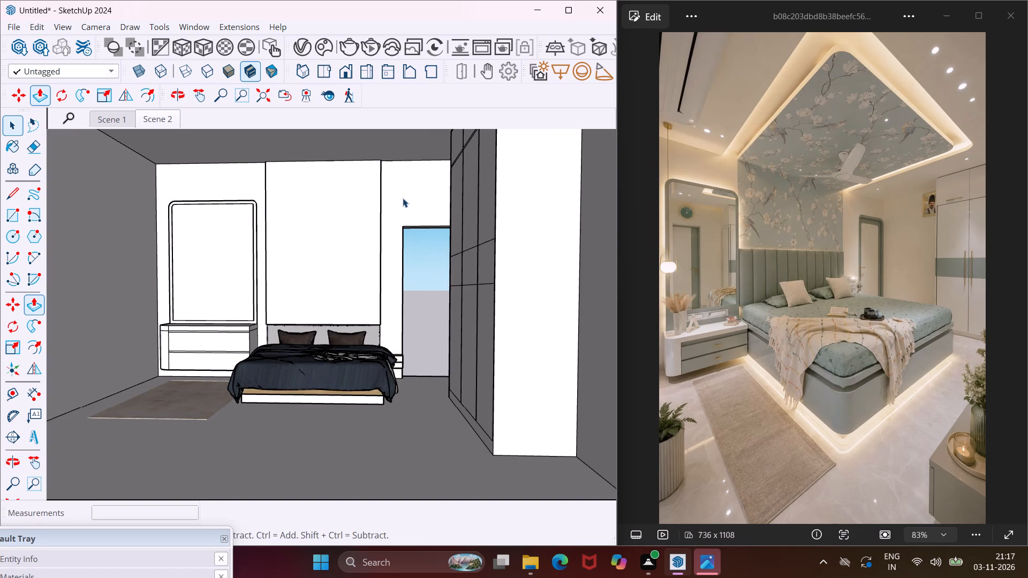
Draw a horizontal line about 5' 3 3/8" long across the wall panel above the bed, just below the ceiling.
scroll(379, 225, "down", 8)
middle_click_drag(372, 241, 372, 226)
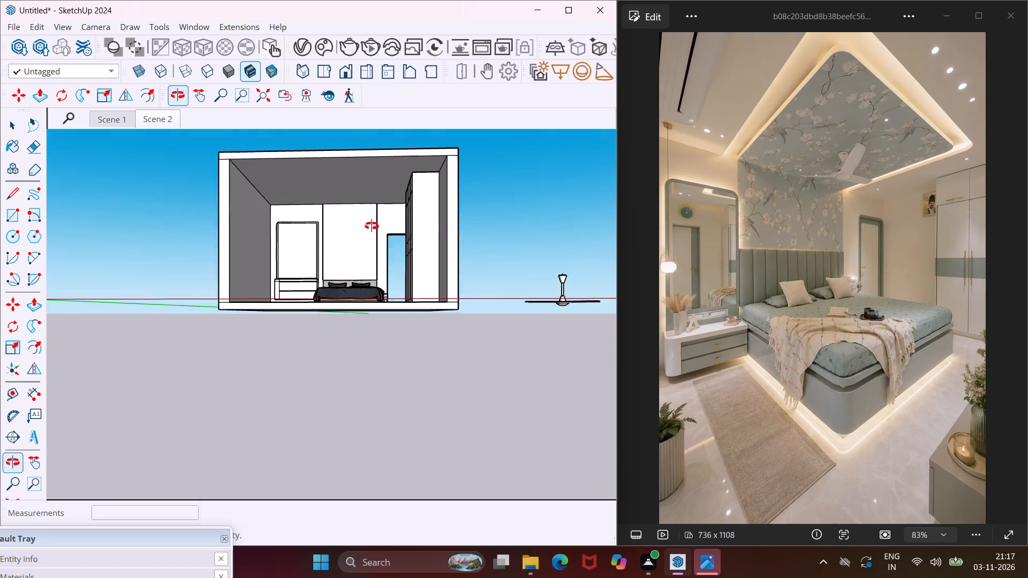
middle_click_drag(372, 226, 372, 201)
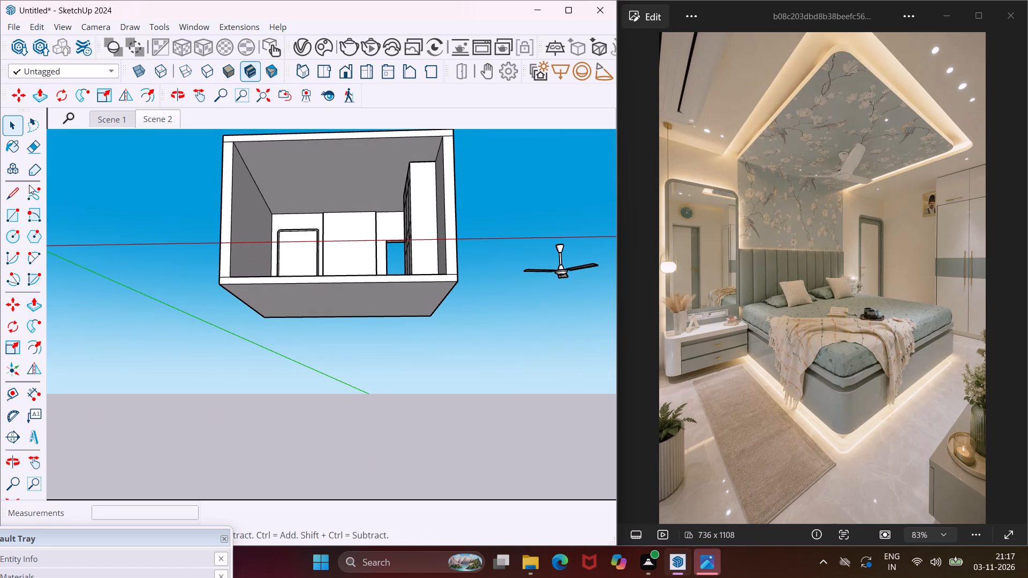
left_click(13, 199)
scroll(327, 225, "up", 6)
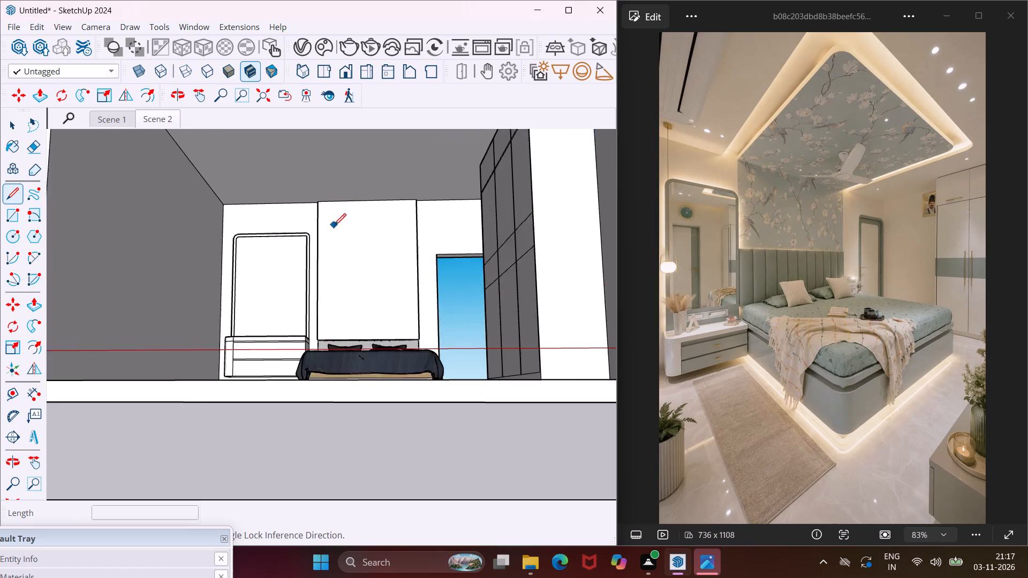
scroll(334, 225, "up", 1)
middle_click_drag(334, 225, 342, 258)
scroll(319, 208, "up", 4)
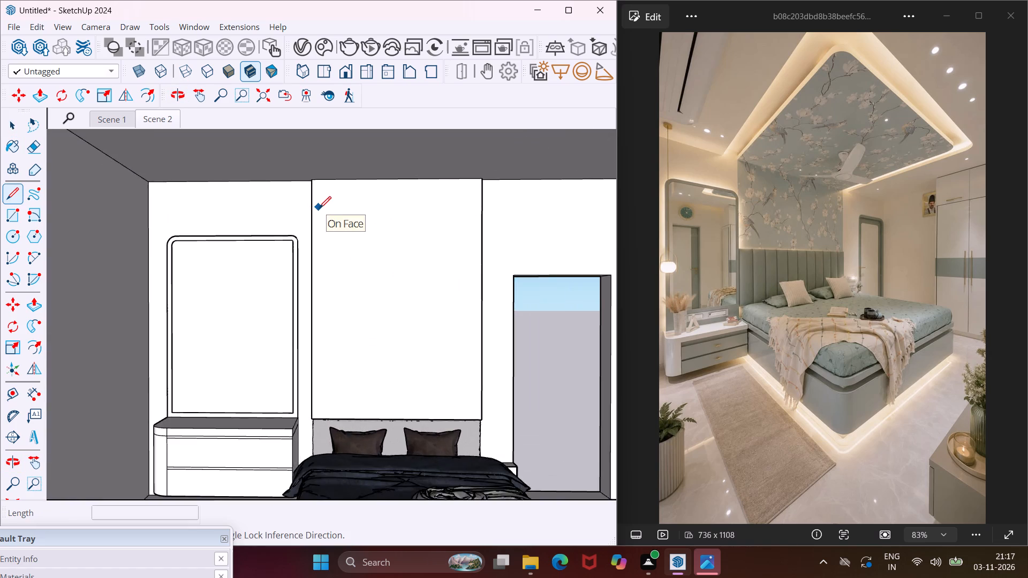
scroll(319, 208, "up", 4)
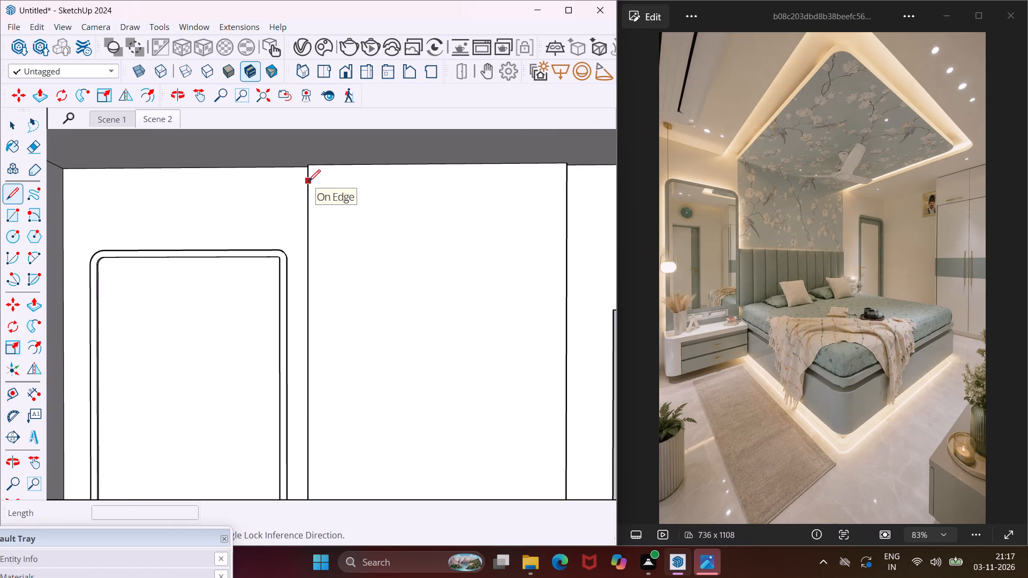
left_click(308, 181)
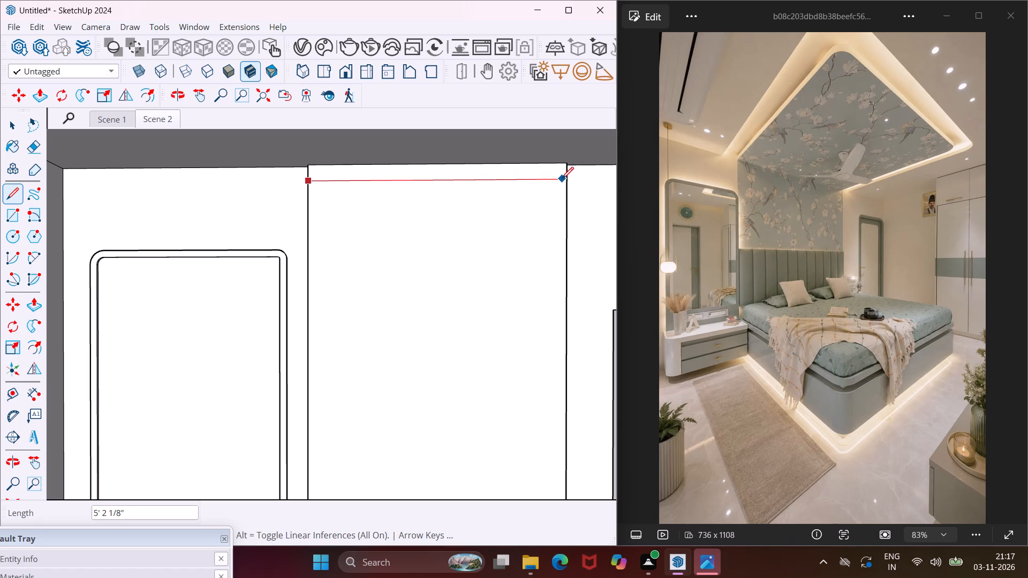
left_click(566, 179)
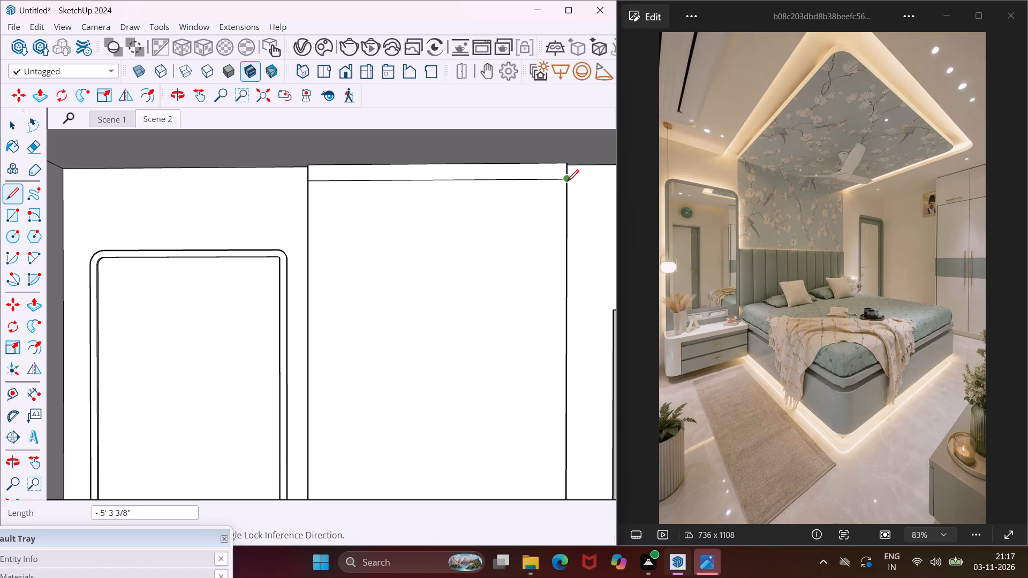
key("Escape")
key("space")
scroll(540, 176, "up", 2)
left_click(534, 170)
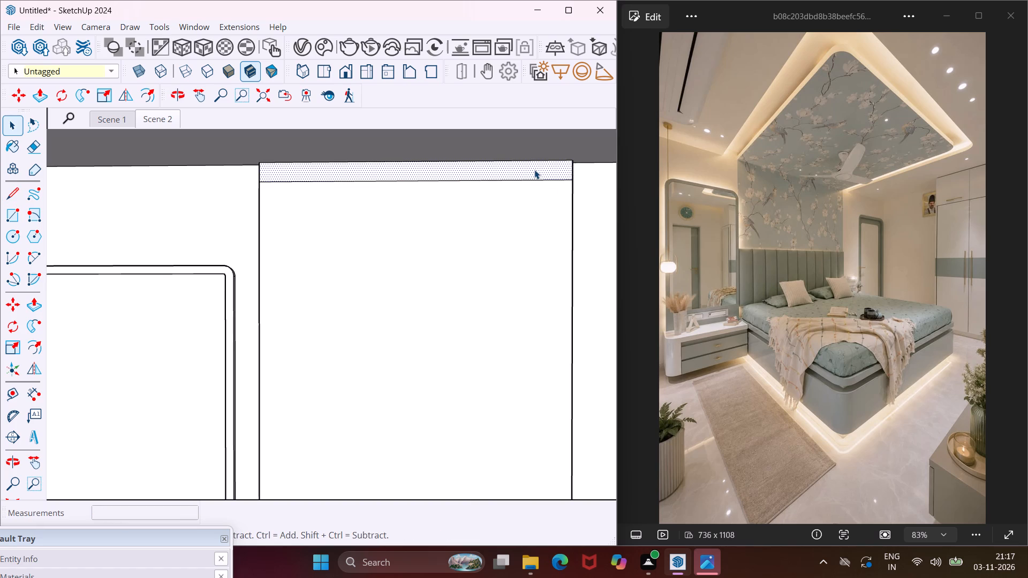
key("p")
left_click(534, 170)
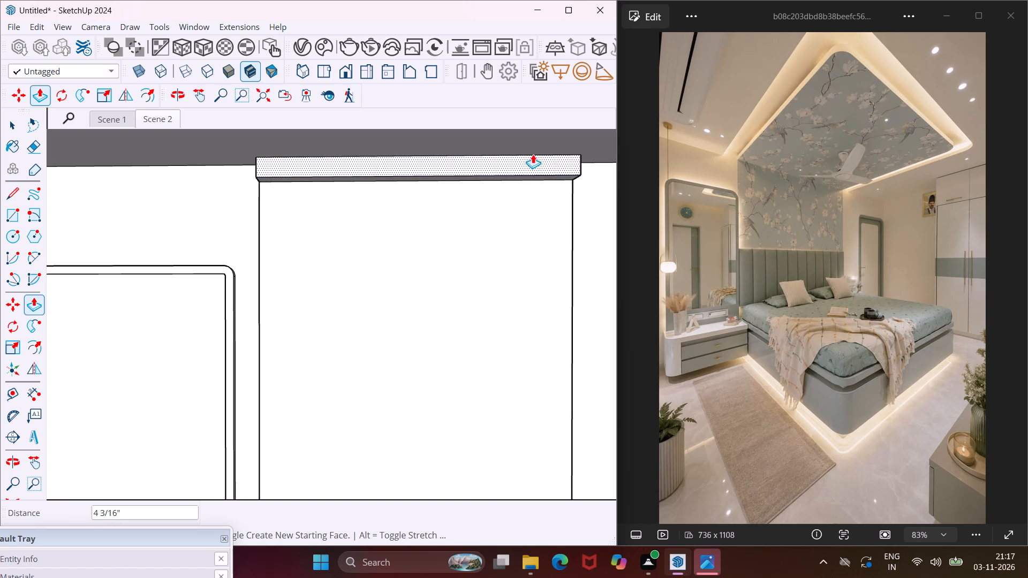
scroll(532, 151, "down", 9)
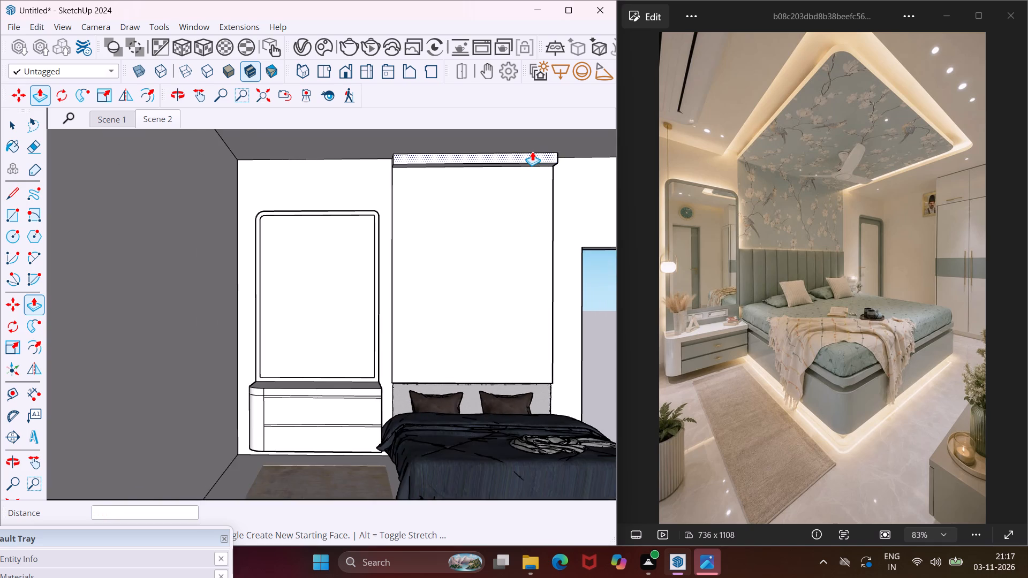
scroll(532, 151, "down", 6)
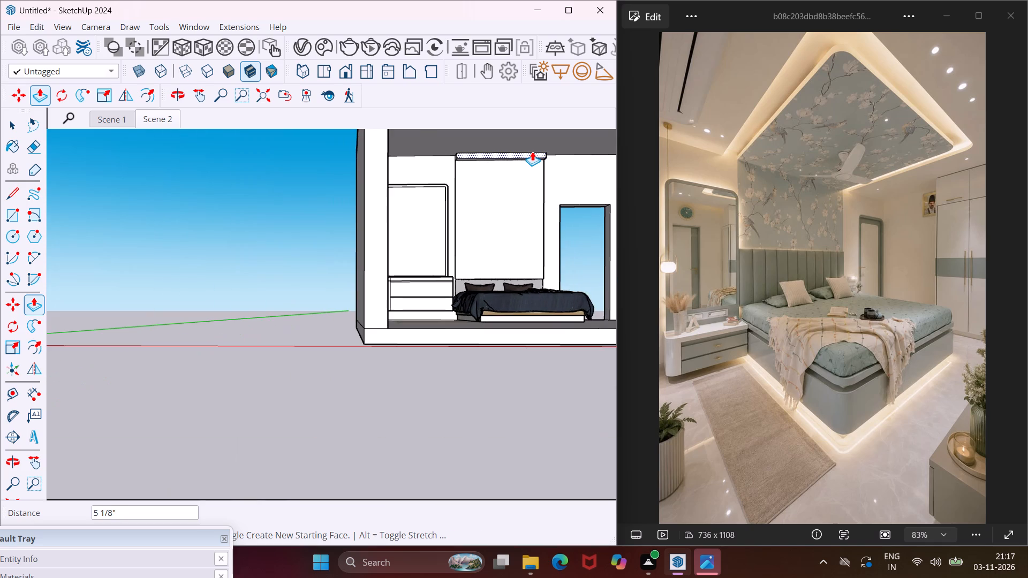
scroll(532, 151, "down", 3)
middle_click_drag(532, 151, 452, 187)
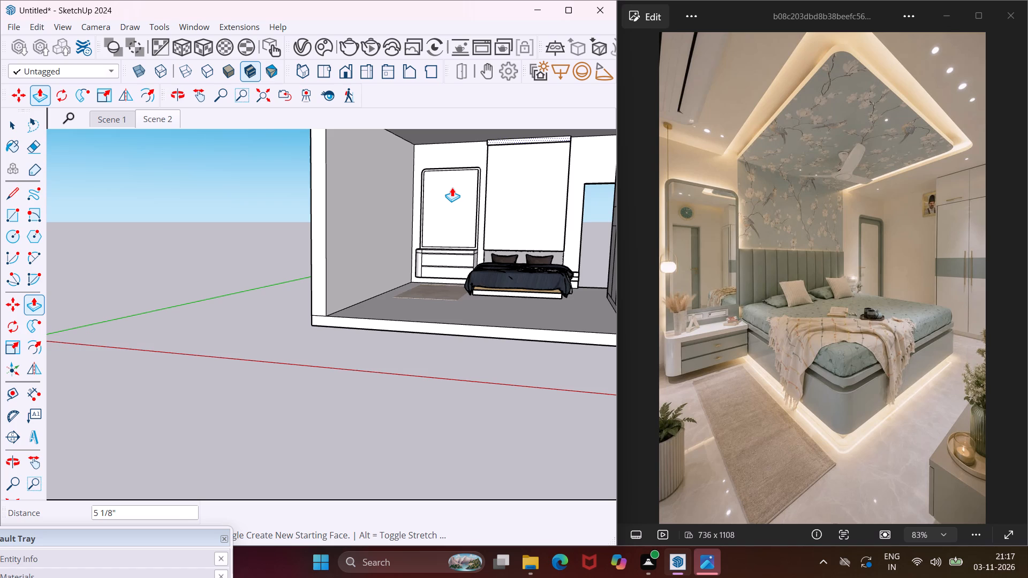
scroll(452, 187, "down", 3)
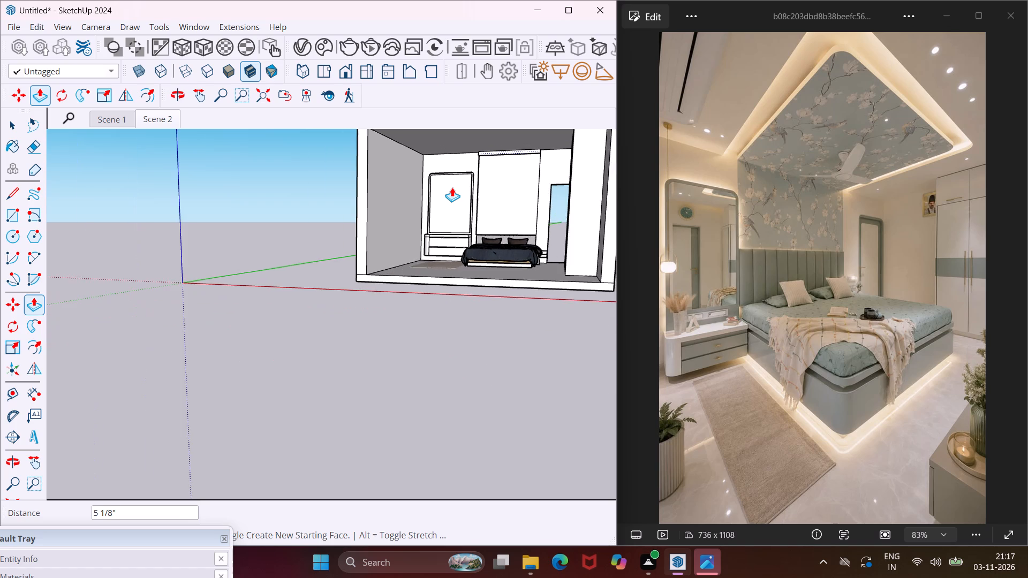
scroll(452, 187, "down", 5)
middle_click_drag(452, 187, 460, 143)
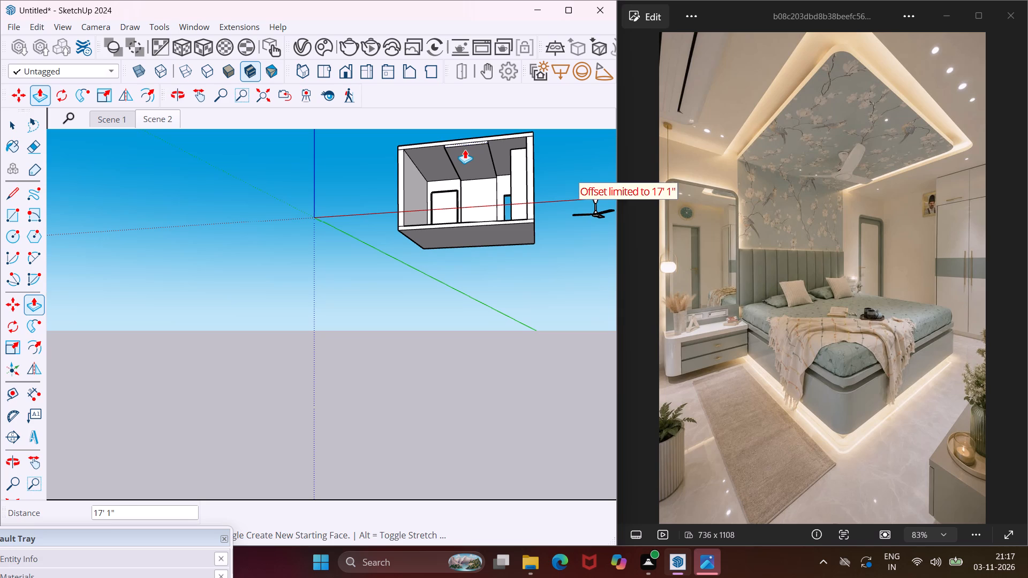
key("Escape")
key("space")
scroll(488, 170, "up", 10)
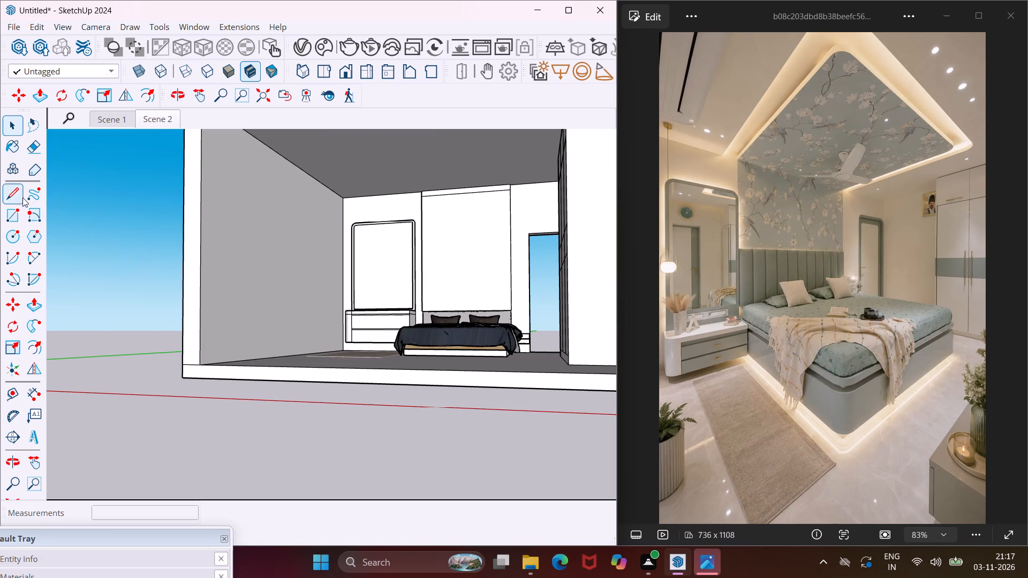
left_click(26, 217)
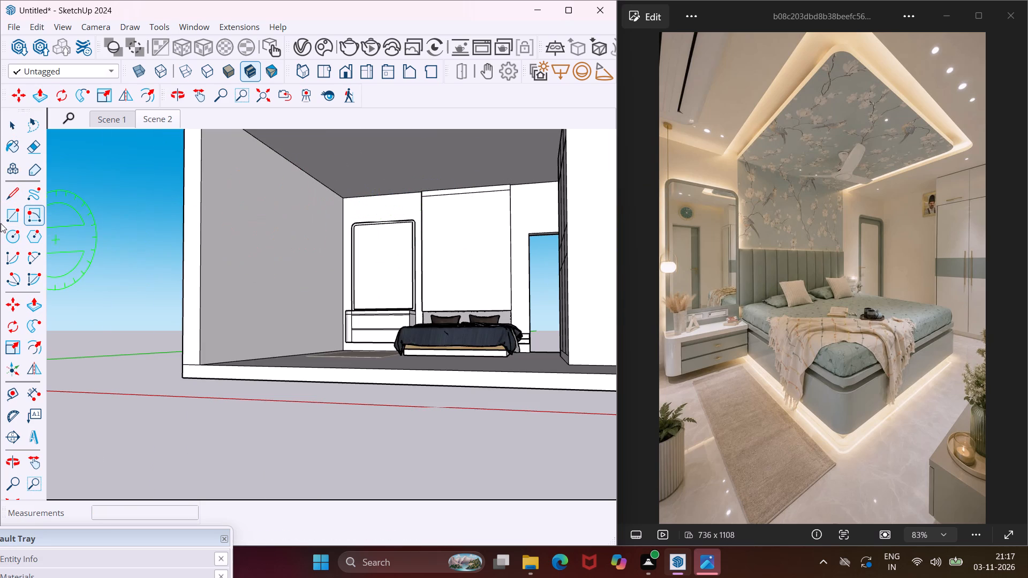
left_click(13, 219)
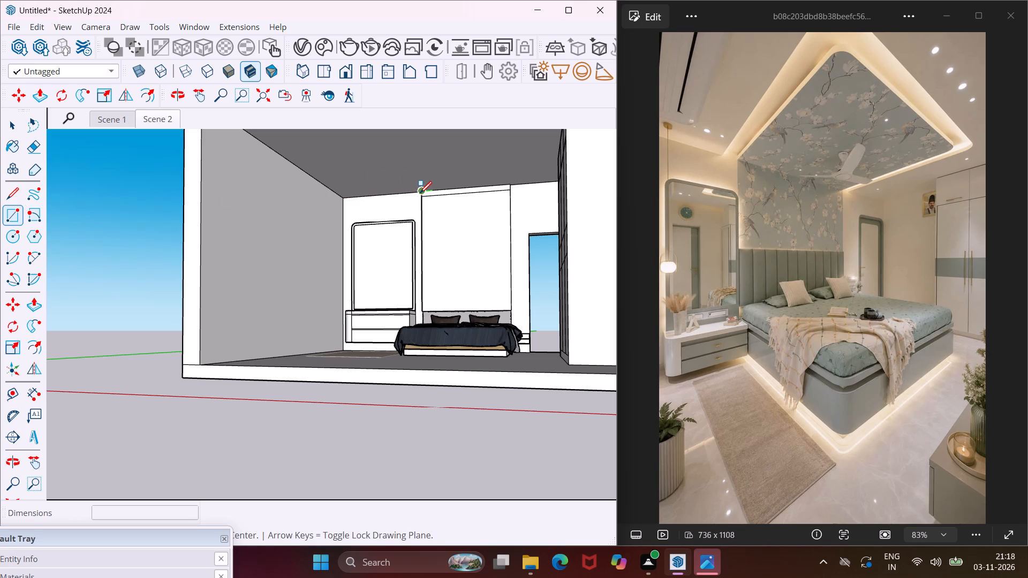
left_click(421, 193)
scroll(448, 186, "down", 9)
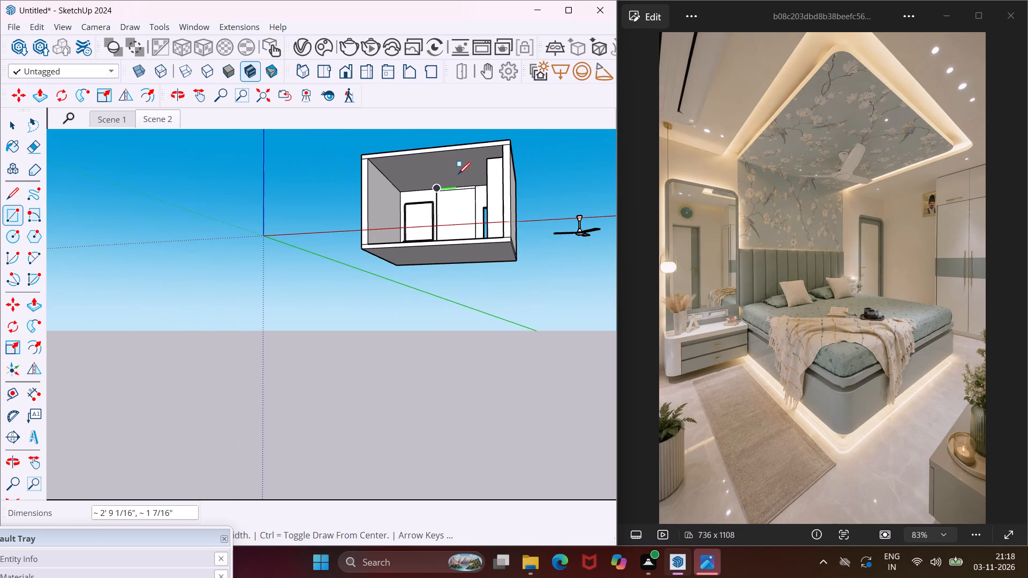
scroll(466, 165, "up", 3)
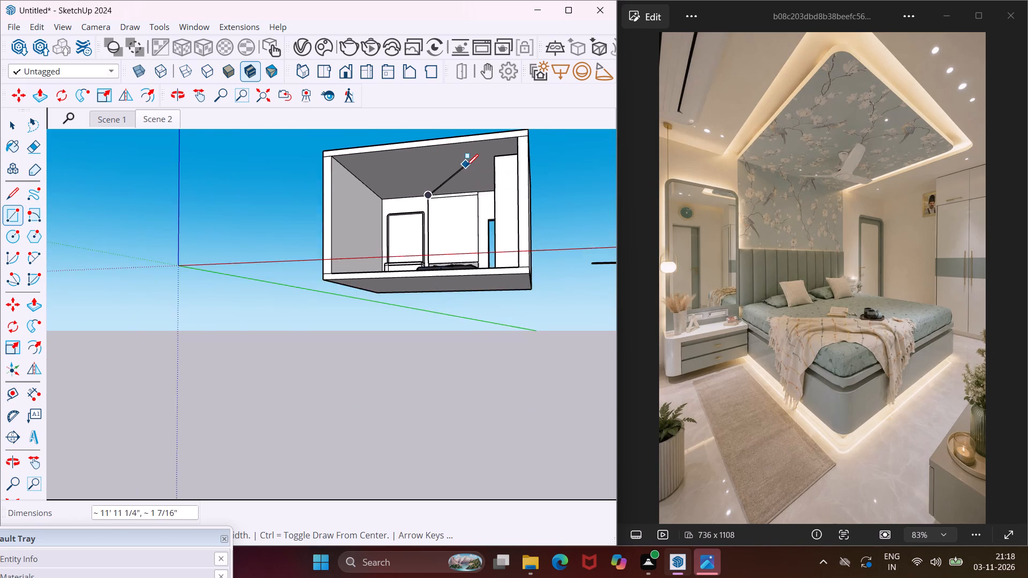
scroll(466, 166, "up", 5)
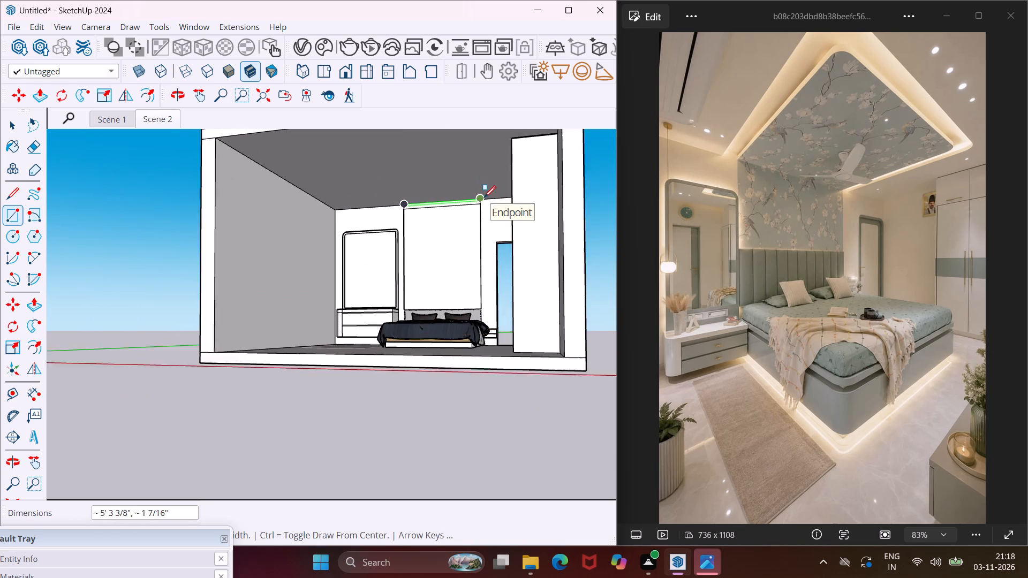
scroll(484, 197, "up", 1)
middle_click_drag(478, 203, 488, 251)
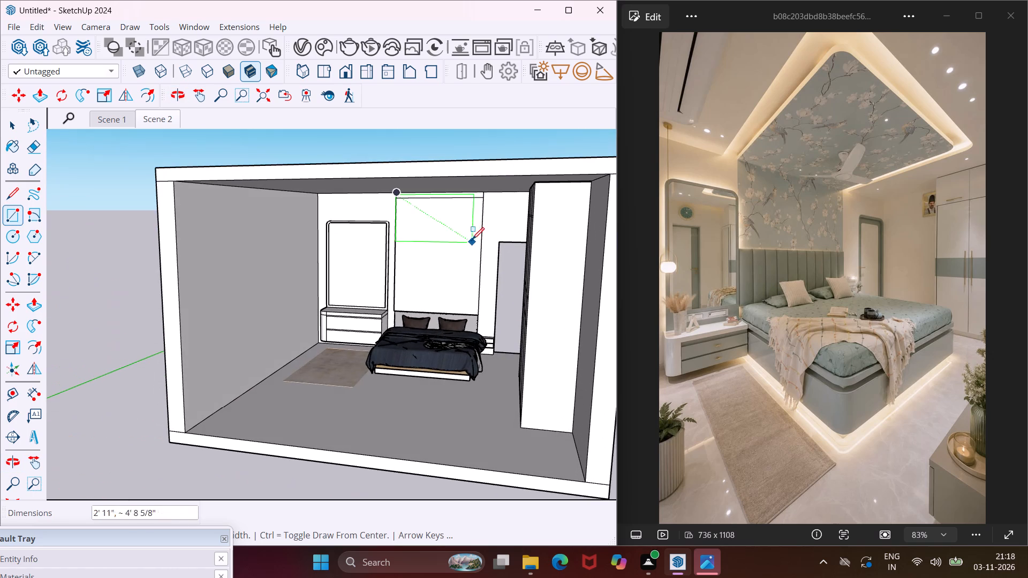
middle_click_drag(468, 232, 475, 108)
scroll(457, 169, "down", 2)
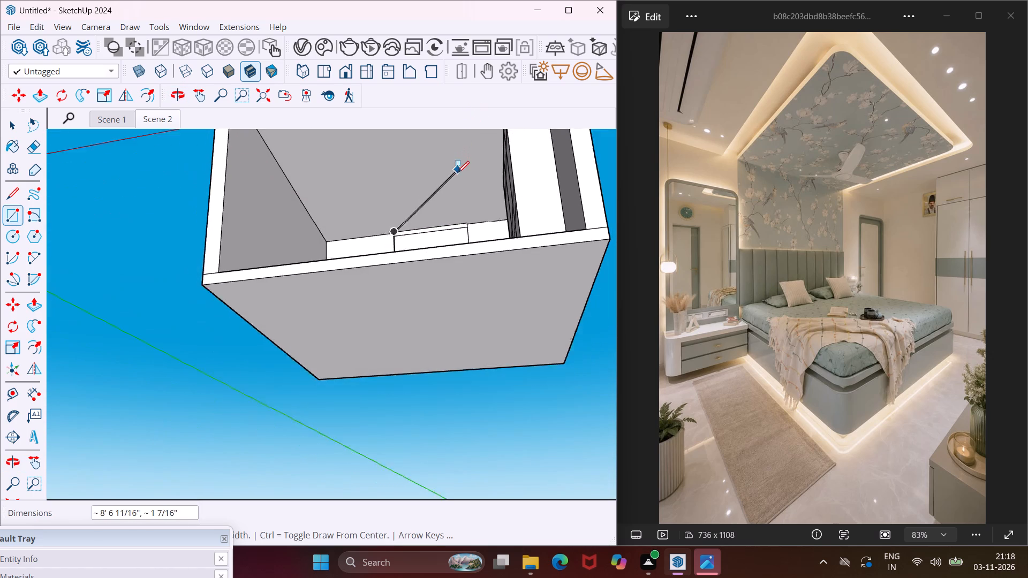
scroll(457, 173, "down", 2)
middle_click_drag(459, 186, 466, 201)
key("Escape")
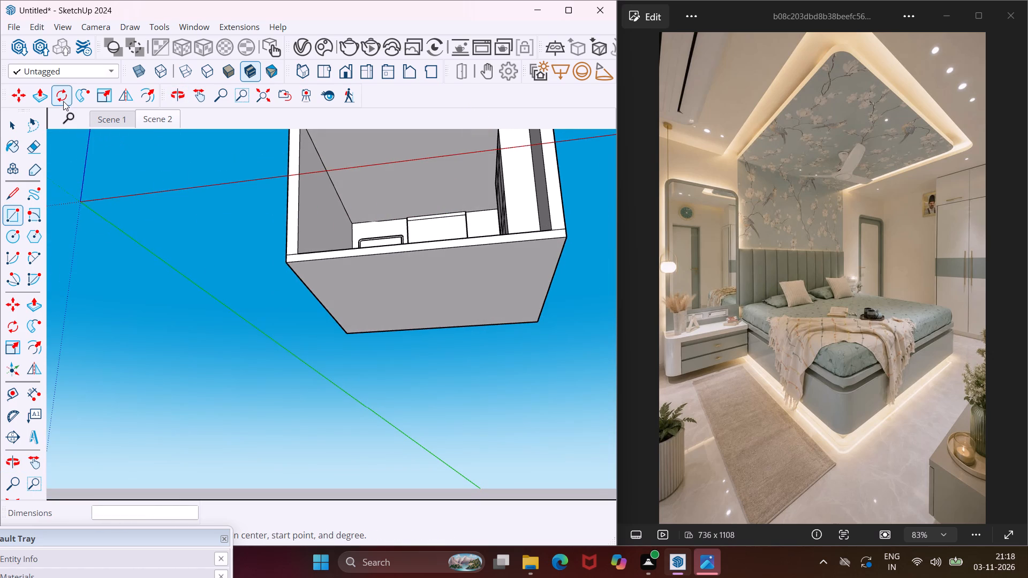
Draw a rectangle about 12' 7 7/16" by 5' 3 3/16" on the ceiling's underside, starting at the bed wall panel's upper corner nearest the mirror.
left_click(201, 87)
left_click_drag(406, 187, 385, 358)
scroll(447, 373, "up", 7)
middle_click_drag(443, 376, 457, 359)
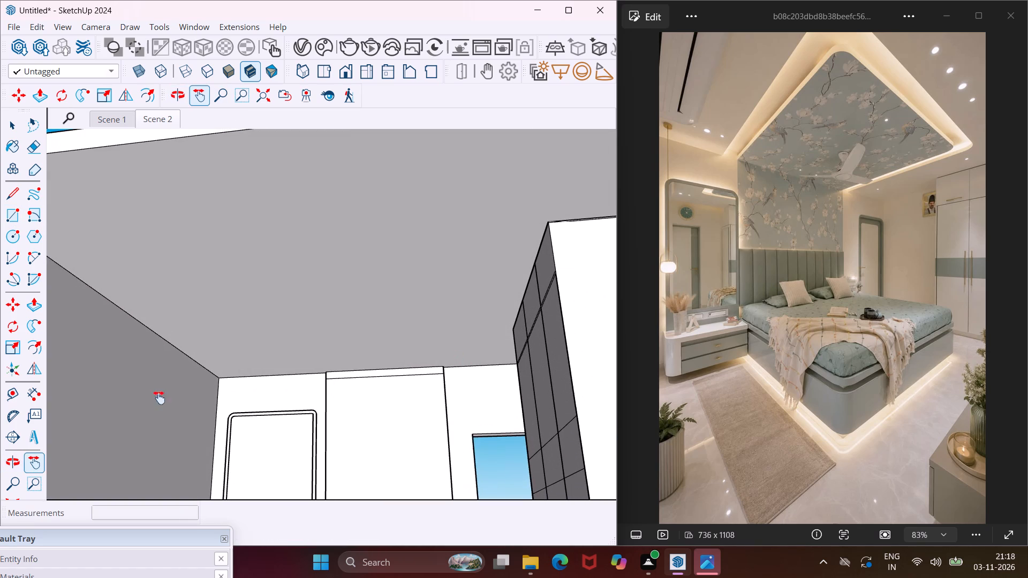
left_click(9, 210)
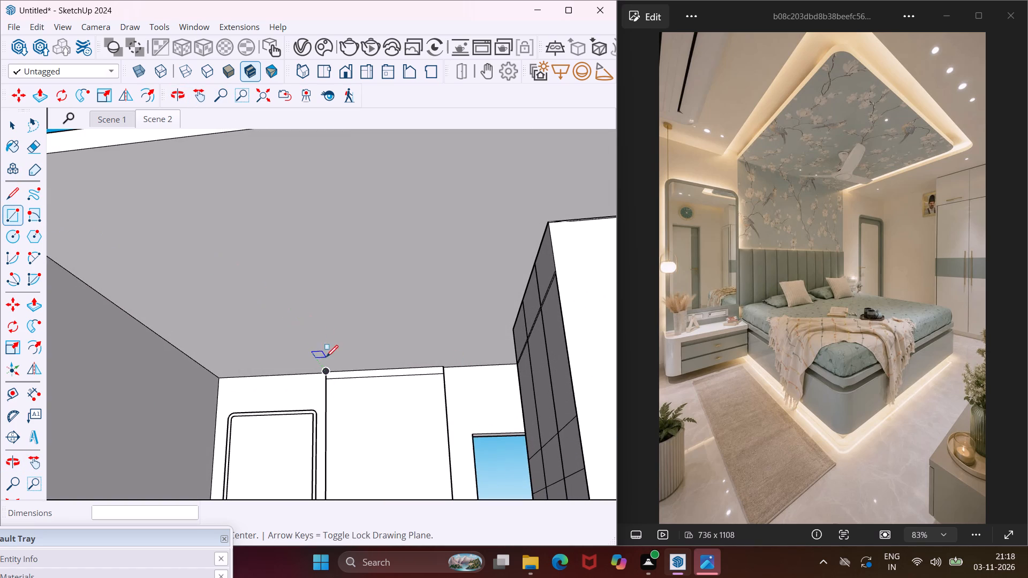
left_click(326, 371)
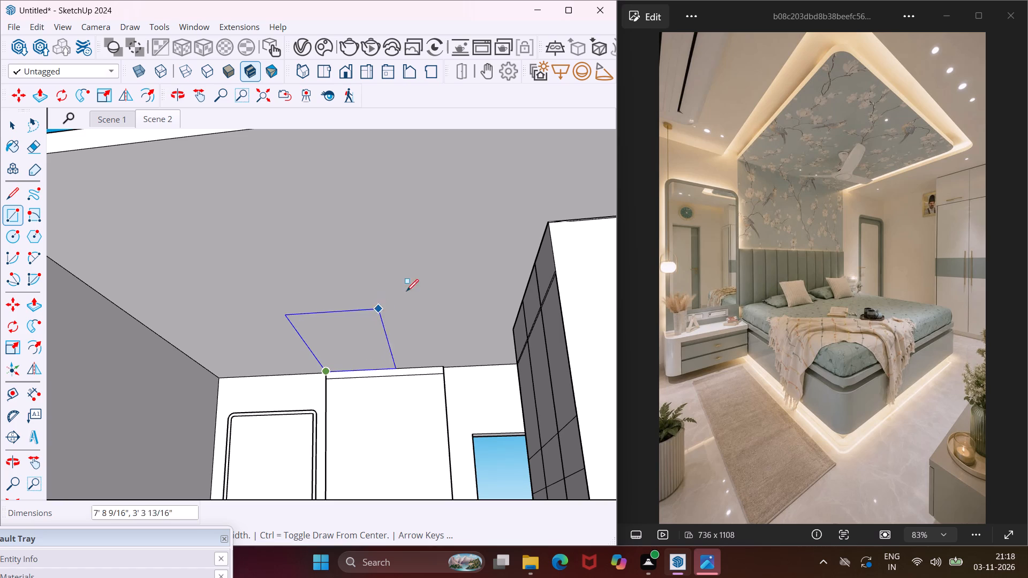
left_click(442, 229)
key("Escape")
key("space")
Move the ceiling rectangle's long edge on the doorway side about 3/16" so it meets the wall panel's upper corner.
scroll(444, 338, "up", 8)
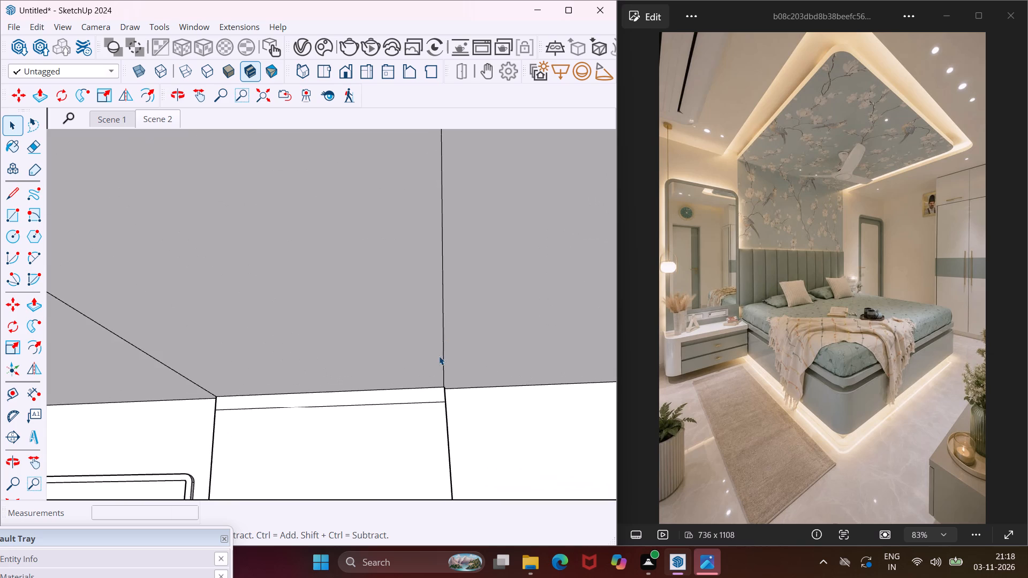
scroll(439, 358, "up", 4)
middle_click_drag(443, 374, 423, 390)
scroll(438, 392, "up", 4)
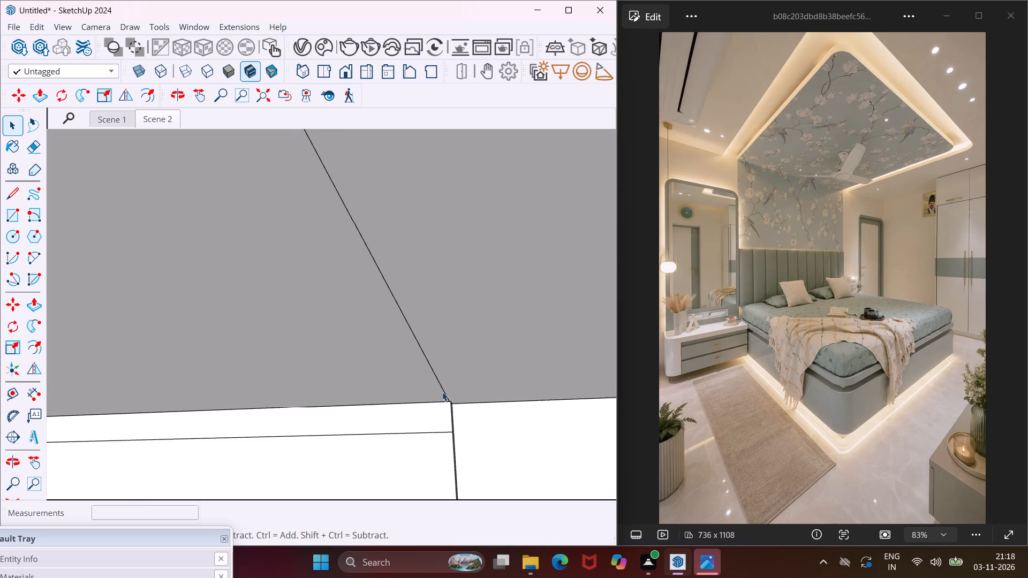
scroll(444, 392, "up", 12)
left_click(447, 402)
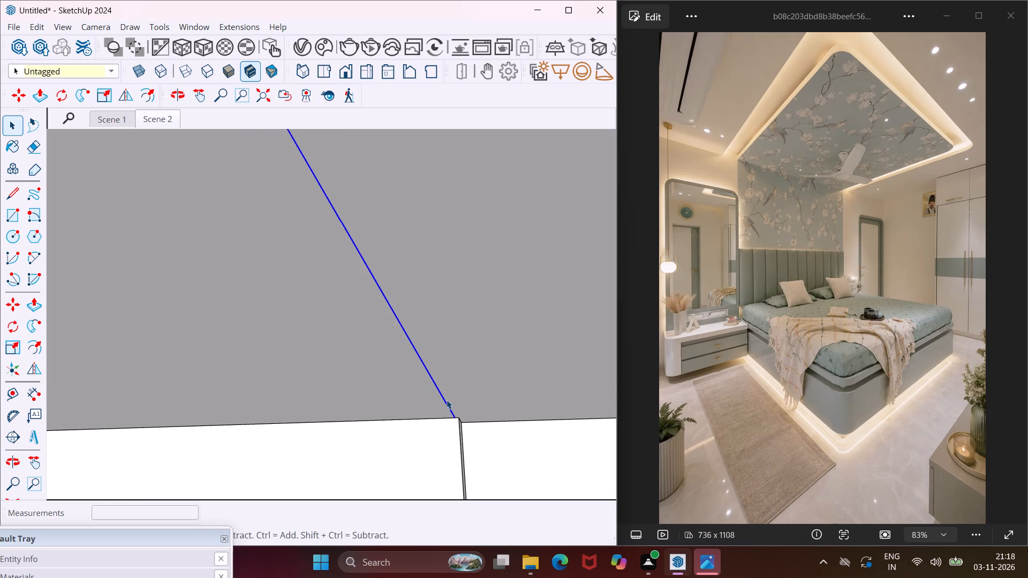
key("m")
scroll(457, 421, "up", 10)
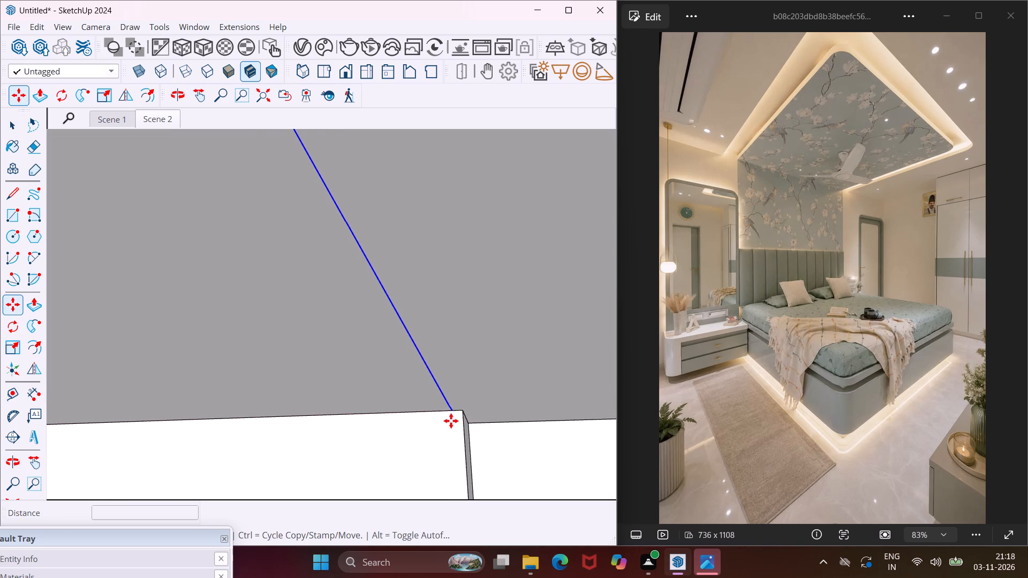
left_click(452, 412)
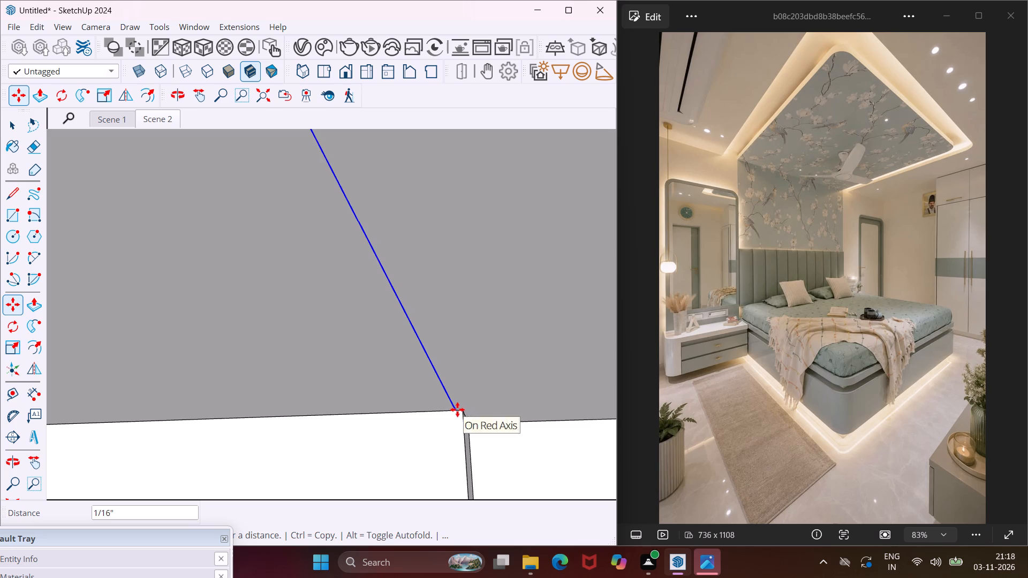
scroll(460, 409, "up", 11)
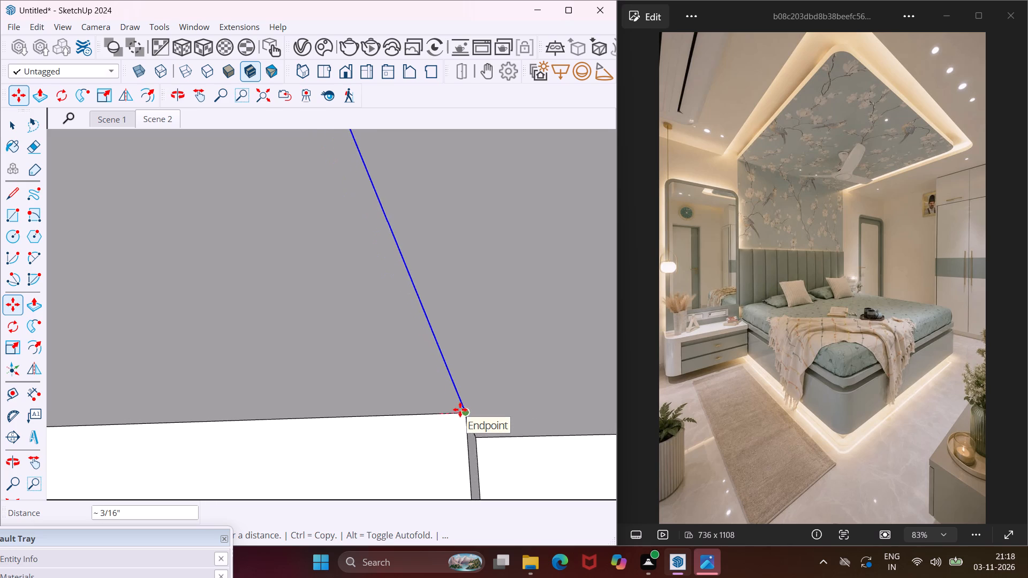
scroll(460, 409, "up", 6)
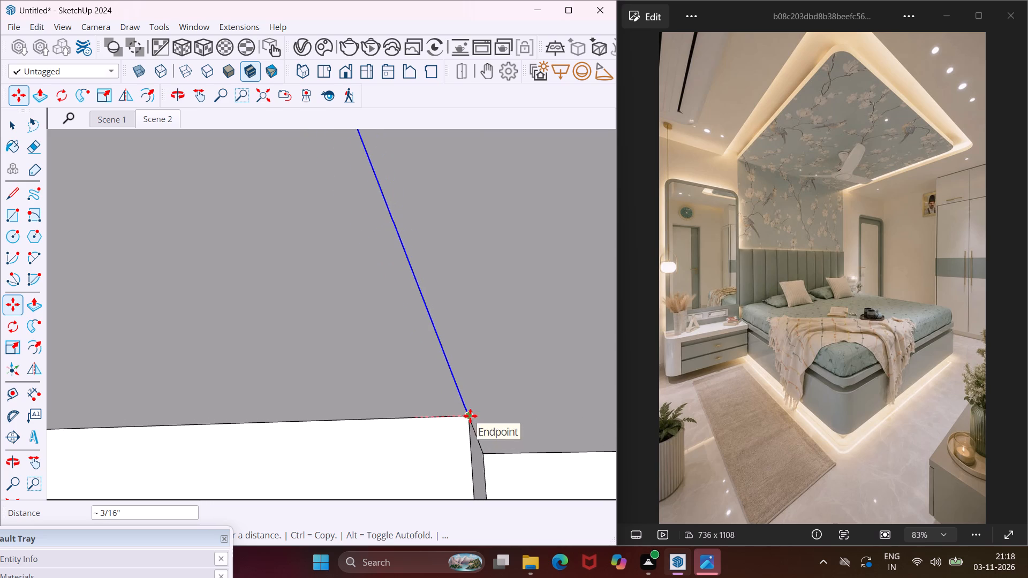
scroll(470, 416, "up", 4)
left_click(468, 415)
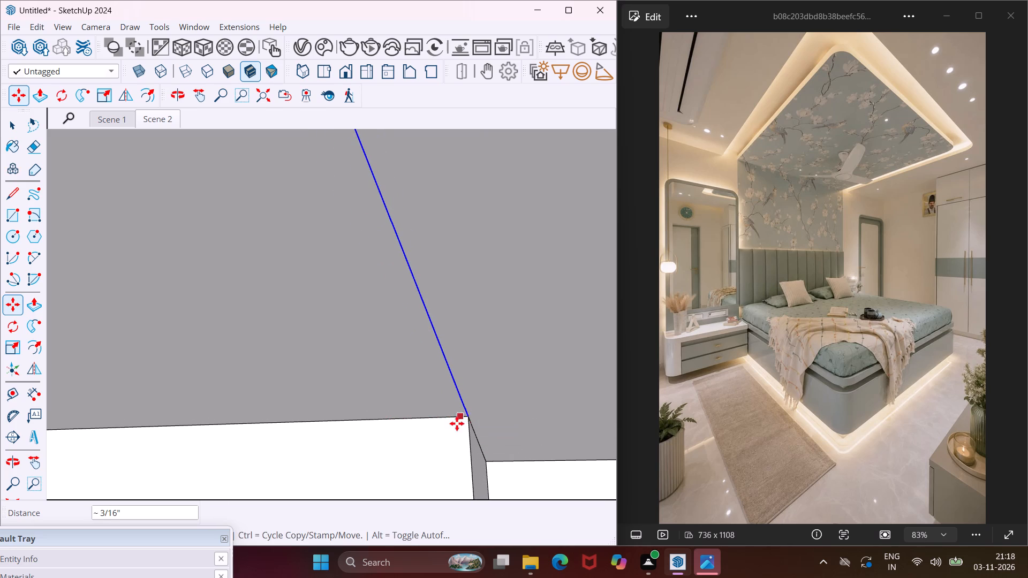
Offset the ceiling rectangle's outline outward by about 8 3/4" to form a border around it.
scroll(447, 430, "down", 16)
scroll(452, 444, "down", 7)
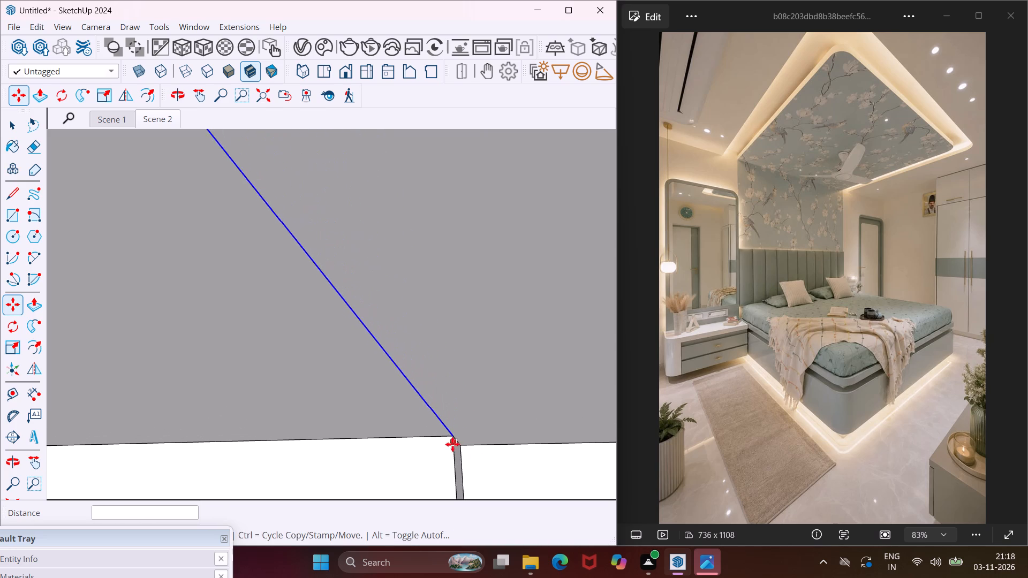
scroll(435, 424, "down", 19)
middle_click_drag(398, 403, 447, 417)
scroll(421, 410, "down", 18)
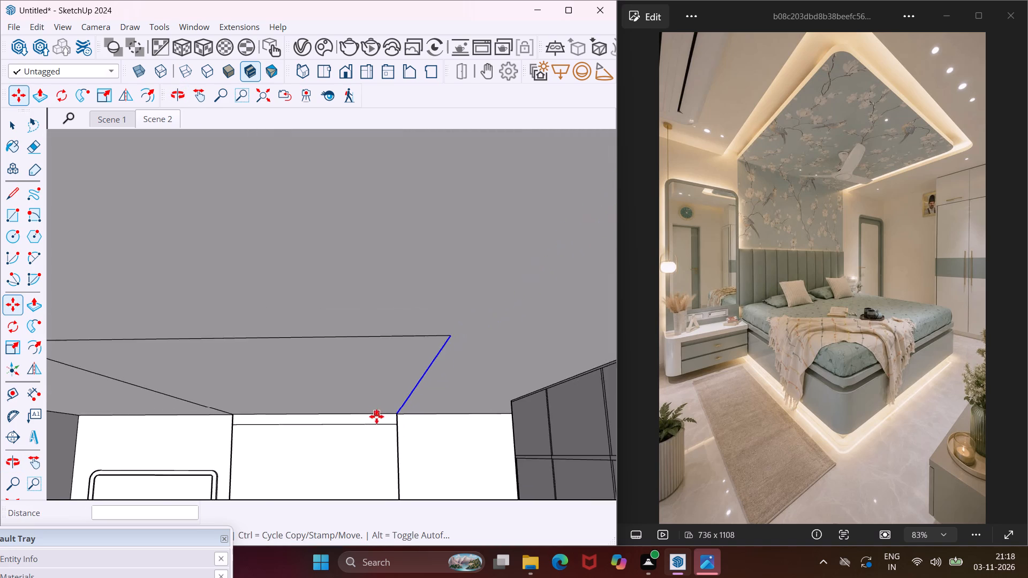
scroll(371, 416, "down", 3)
key("Escape")
key("space")
scroll(382, 365, "up", 2)
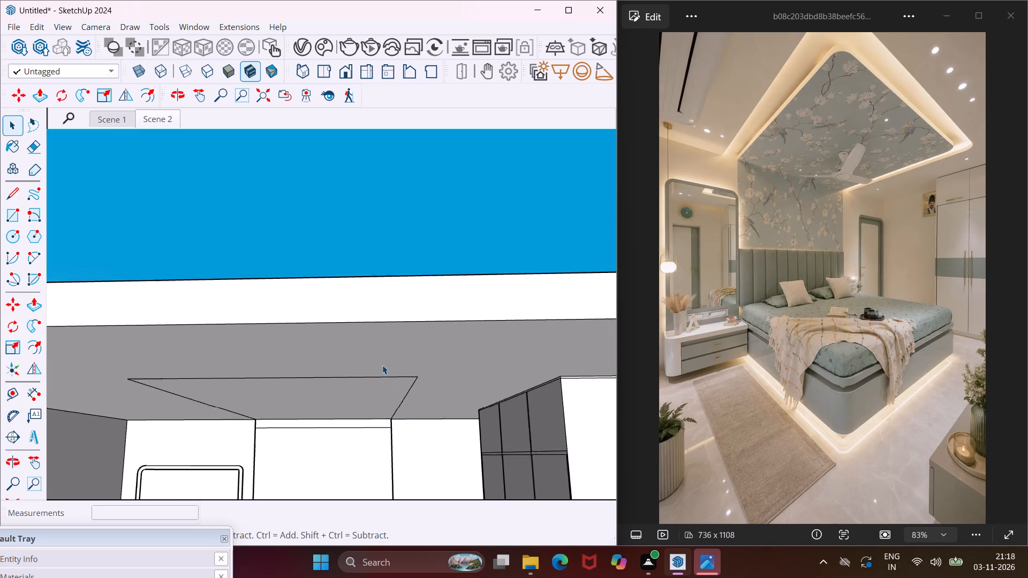
scroll(382, 365, "up", 4)
left_click(378, 394)
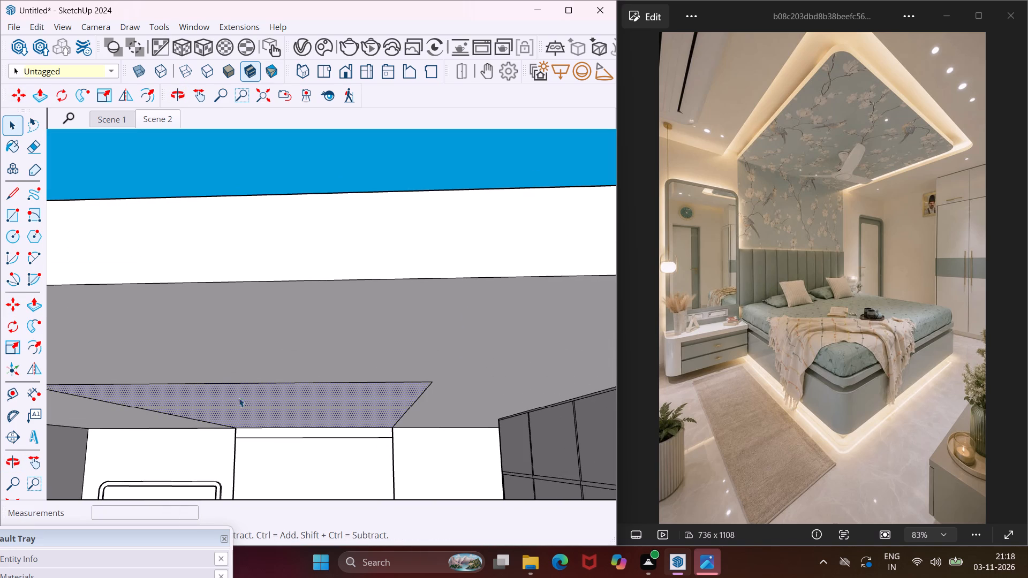
left_click(31, 345)
left_click(195, 360)
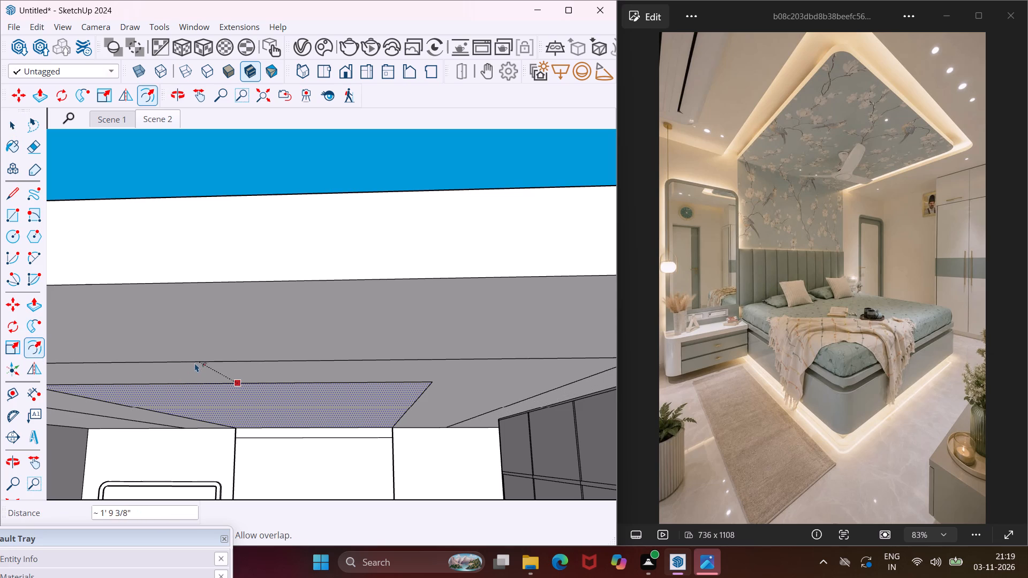
middle_click_drag(200, 366, 186, 307)
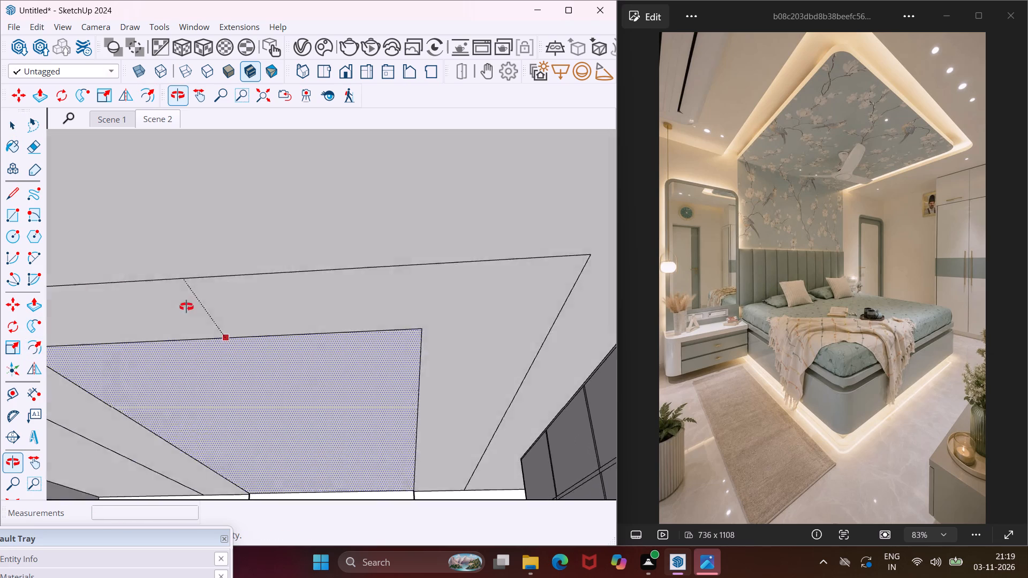
middle_click_drag(186, 307, 191, 280)
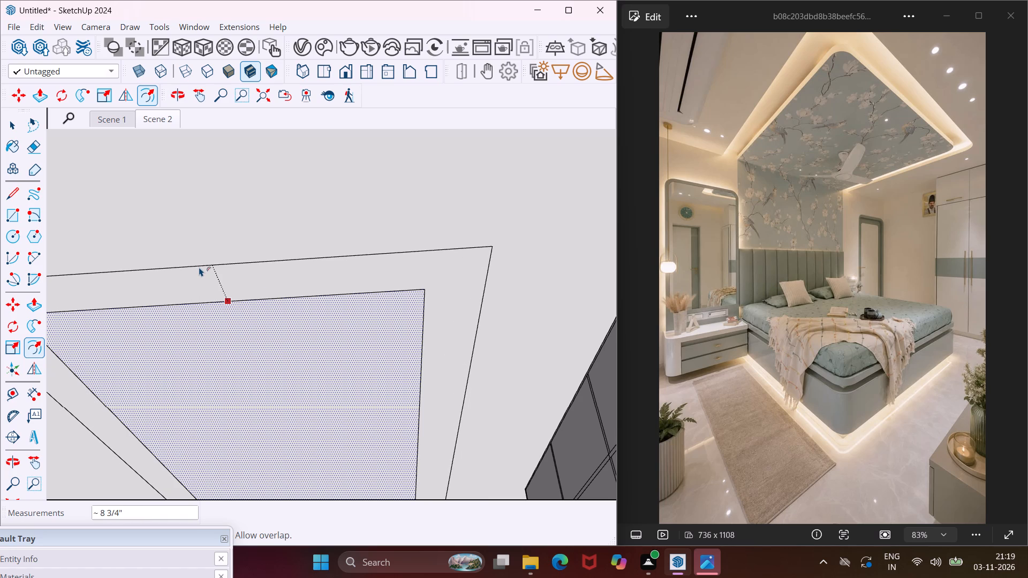
left_click(199, 267)
key("Escape")
key("space")
Push the border face around the ceiling rectangle 4" up into the ceiling slab as a recessed channel.
scroll(218, 281, "up", 3)
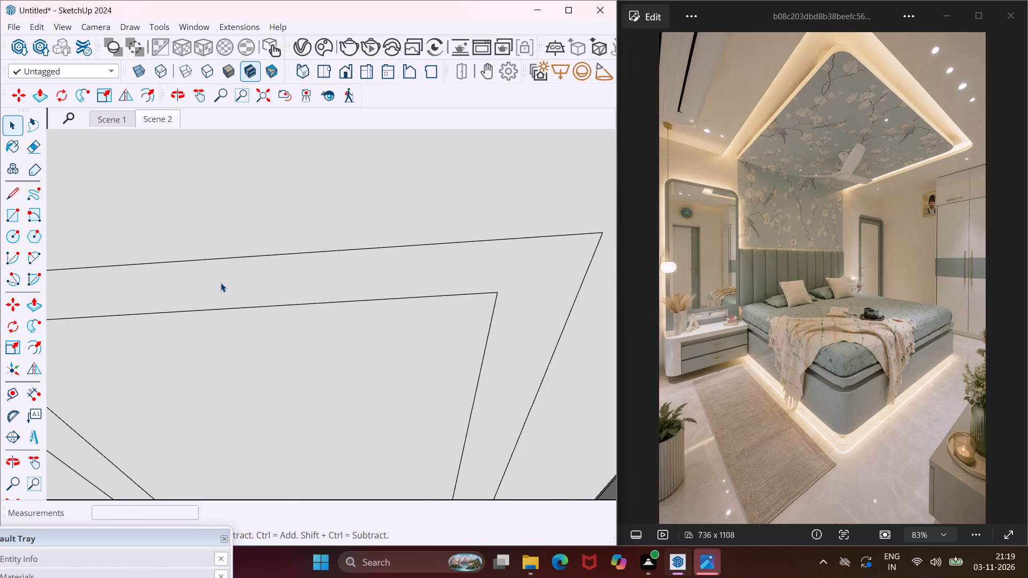
left_click(221, 283)
key("p")
left_click(221, 283)
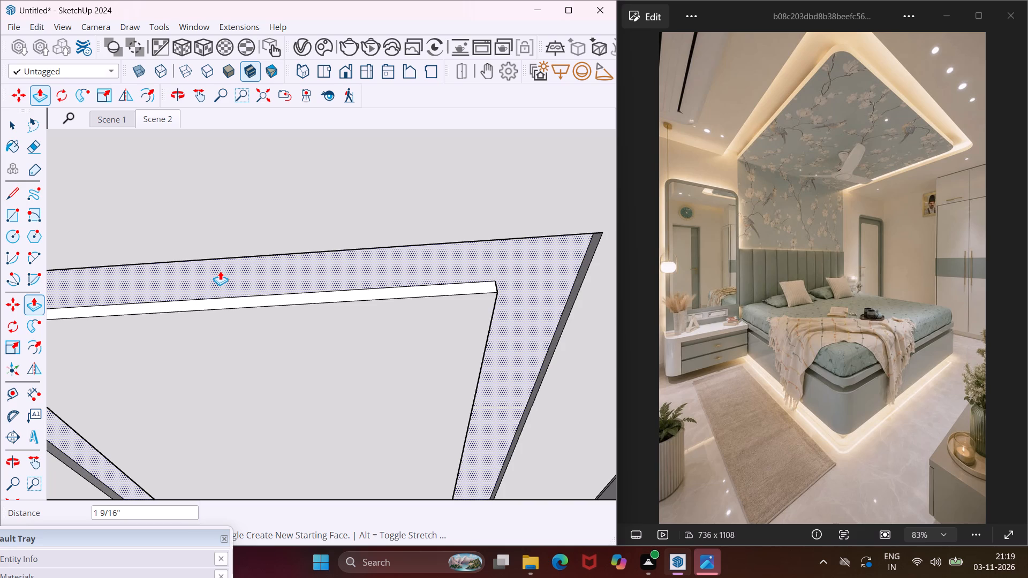
type("4\"")
key("Return")
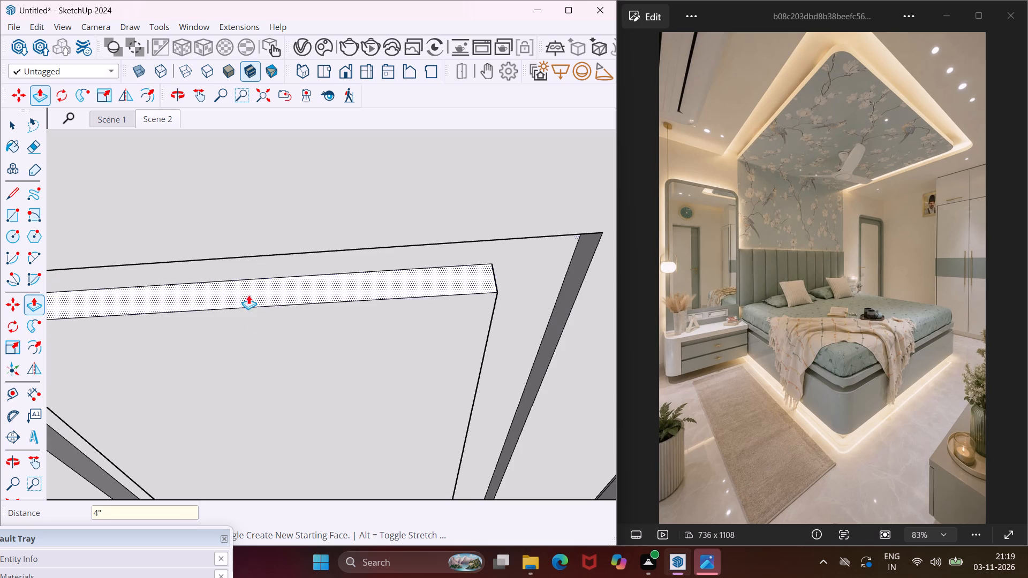
Push the ceiling rectangle inside the recessed channel 3" up into the slab, creating a new starting face.
left_click(275, 334)
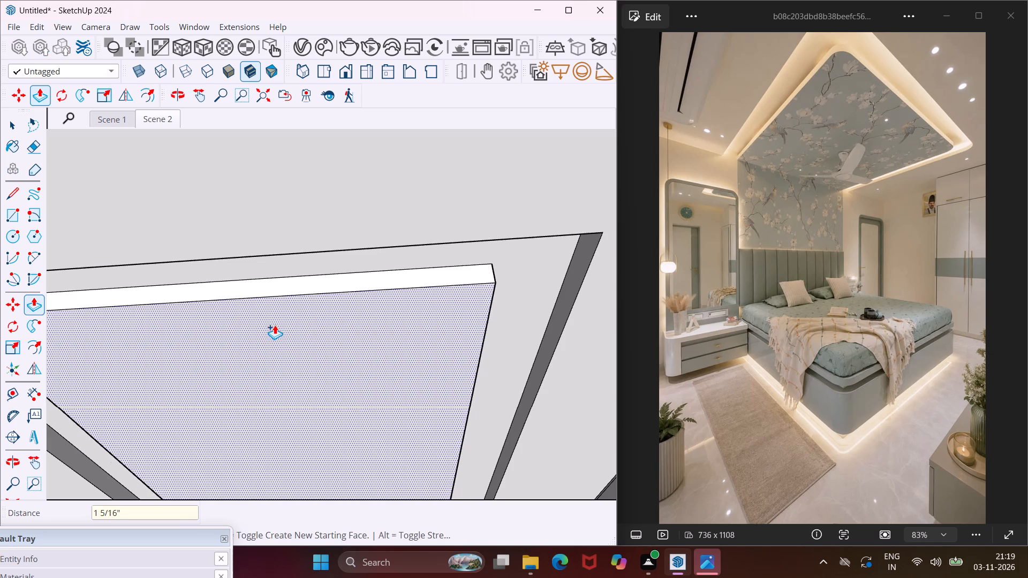
key("3")
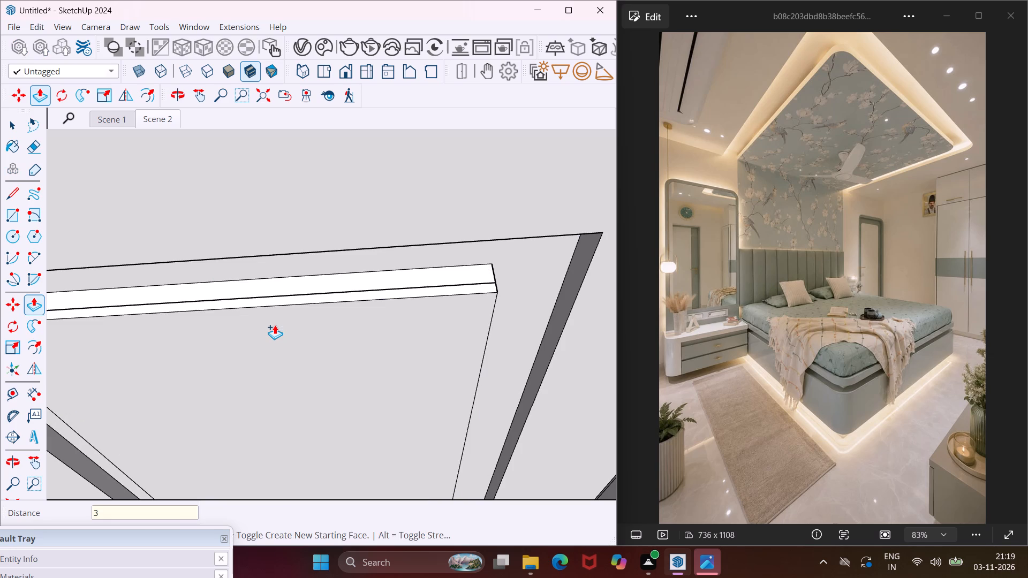
key("shift+quotedbl")
key("Return")
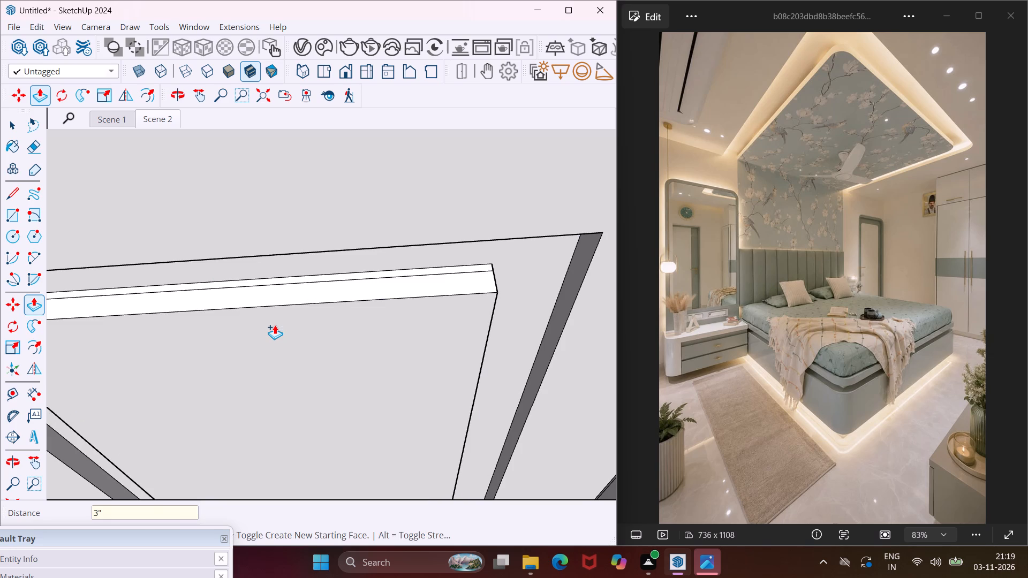
scroll(275, 325, "down", 12)
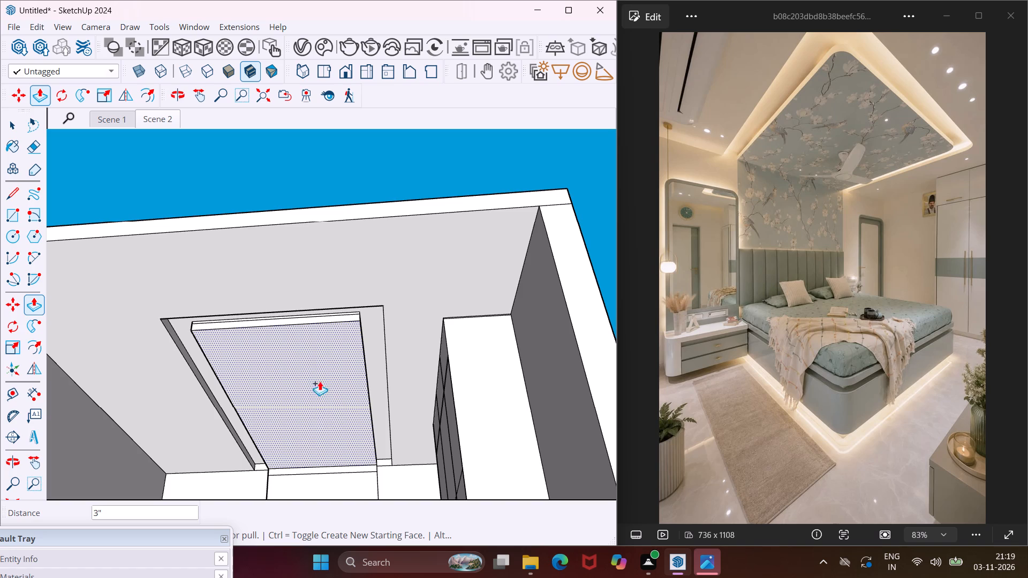
key("Escape")
key("space")
Erase the horizontal line across the wall panel above the bed, just below the ceiling.
scroll(314, 405, "down", 1)
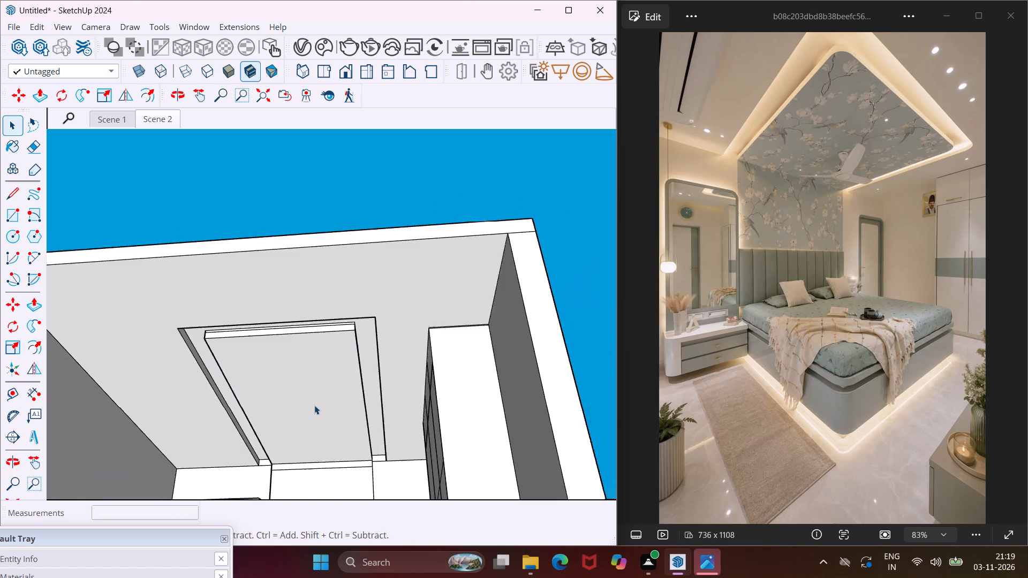
scroll(314, 405, "down", 4)
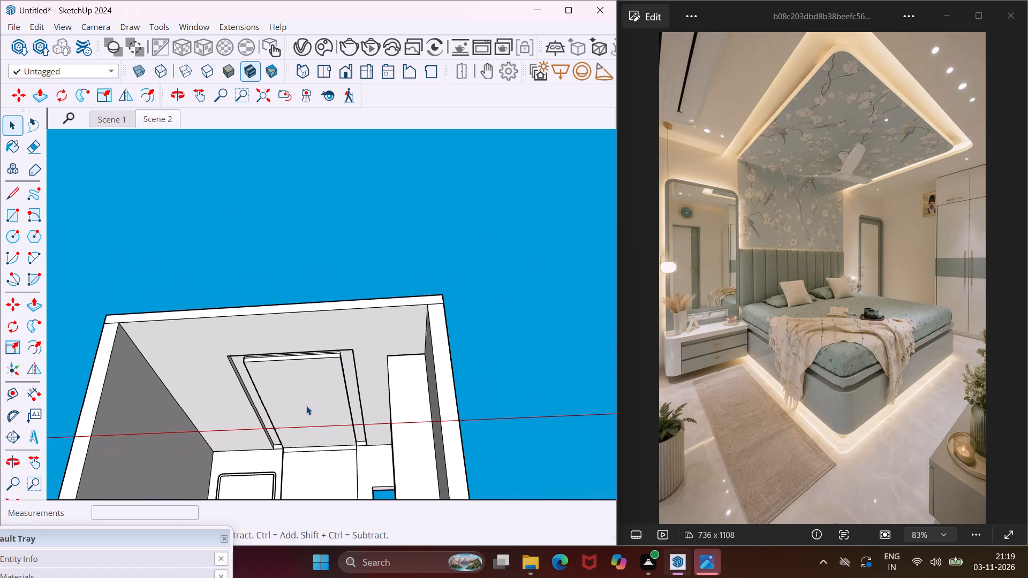
scroll(301, 407, "down", 10)
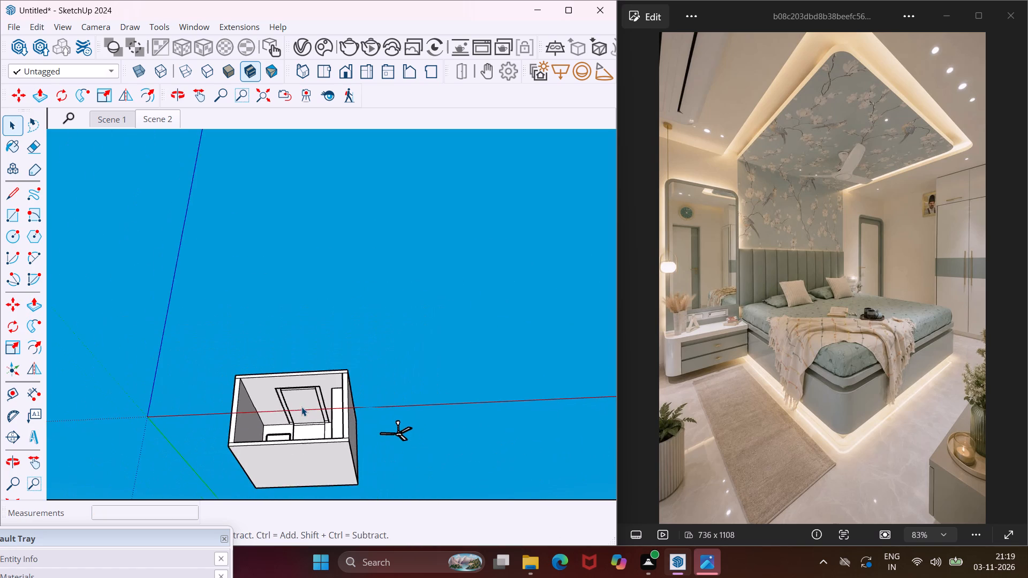
middle_click_drag(301, 407, 338, 526)
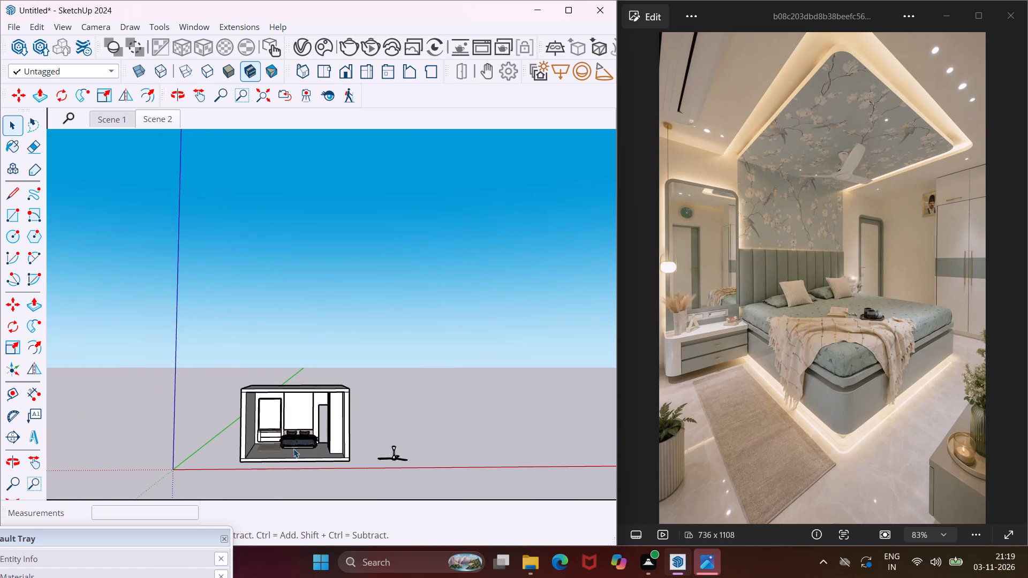
scroll(289, 442, "up", 5)
scroll(275, 396, "up", 10)
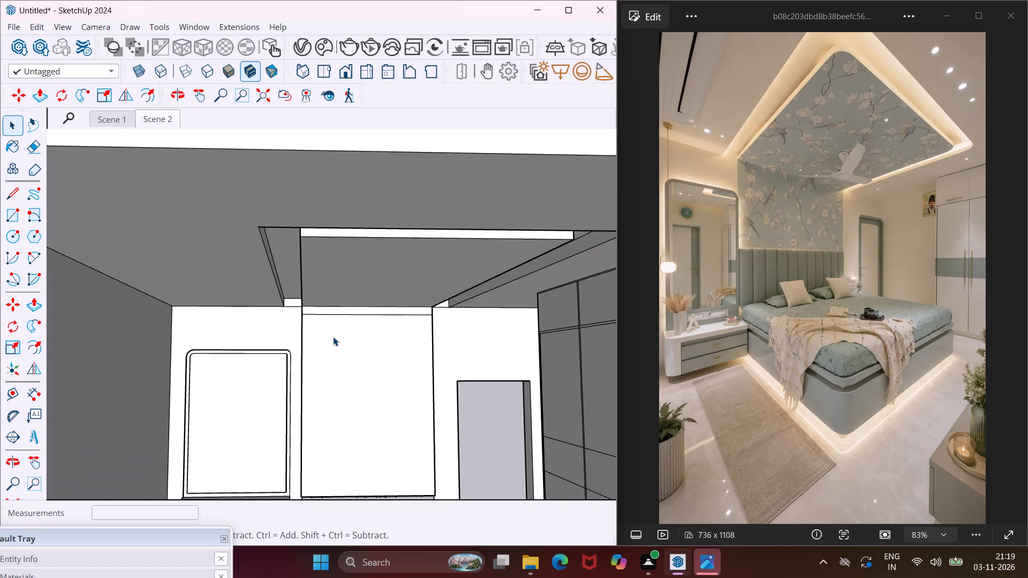
key("e")
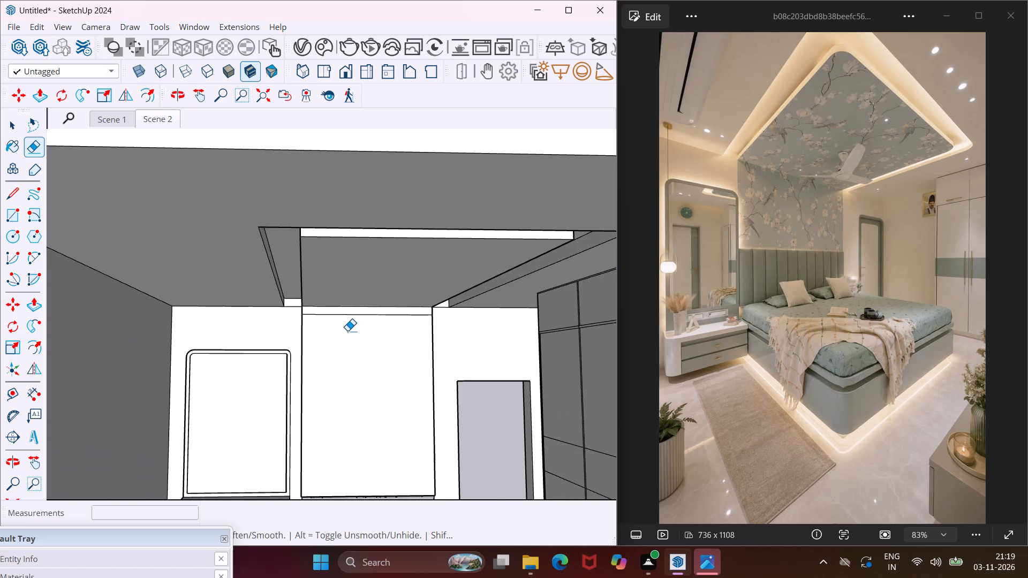
scroll(350, 324, "up", 3)
left_click(349, 311)
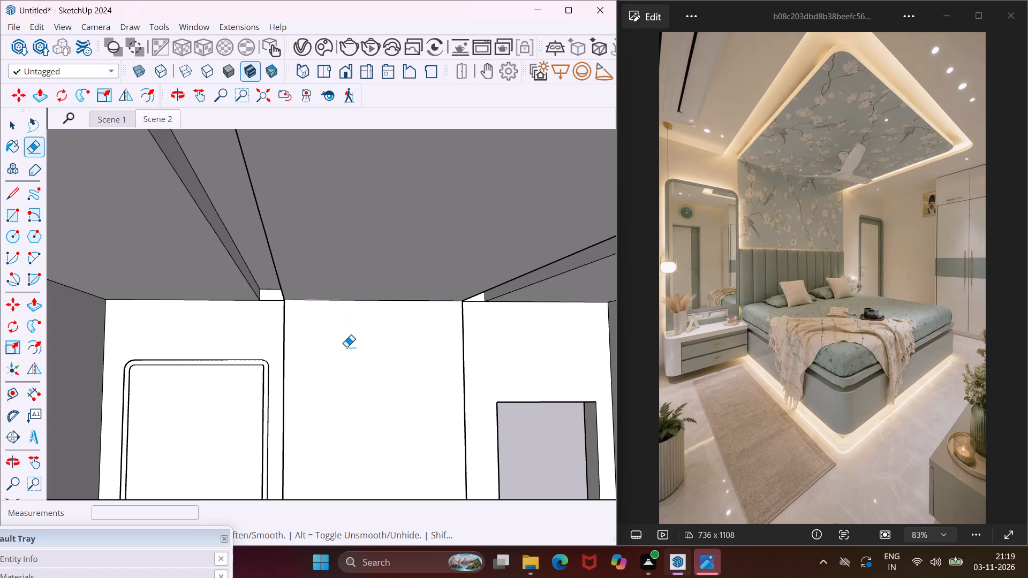
scroll(346, 347, "down", 8)
middle_click_drag(338, 362, 316, 348)
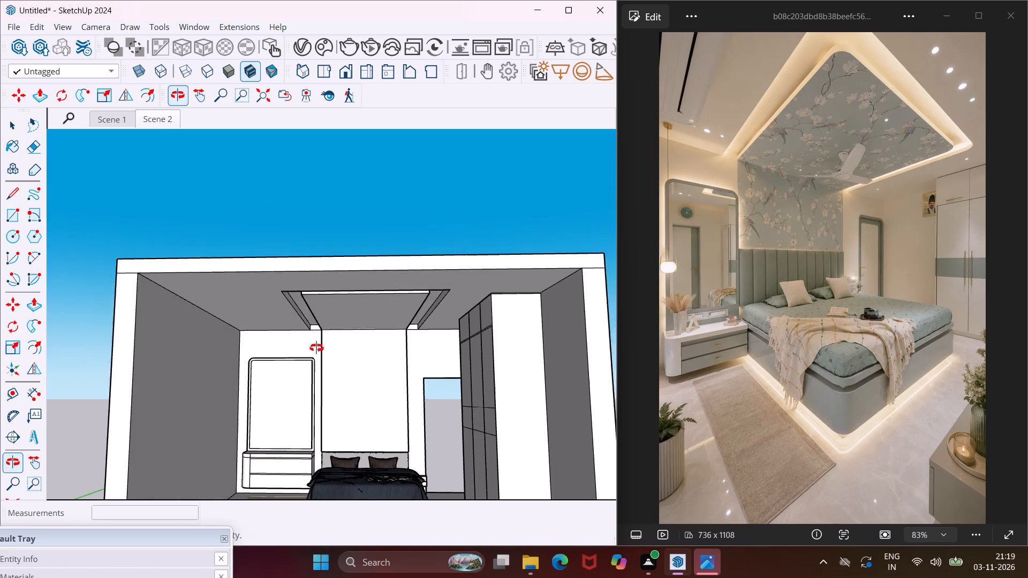
middle_click_drag(316, 348, 330, 345)
scroll(327, 344, "down", 2)
key("Escape")
key("space")
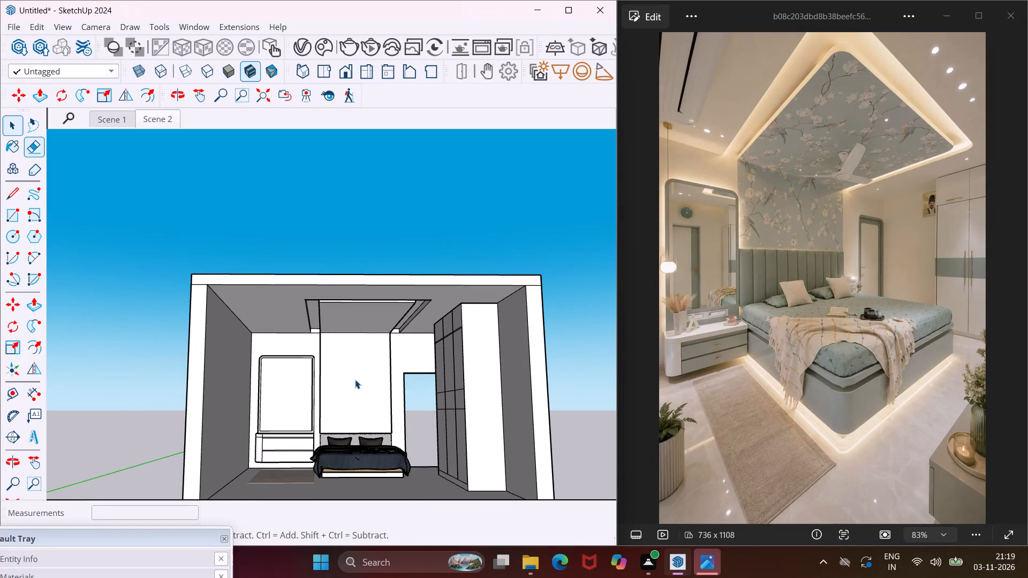
Move the ceiling fan by its top mount about 18' 1" from outside the room to inside, near the ceiling in front of the bed wall.
scroll(315, 366, "down", 3)
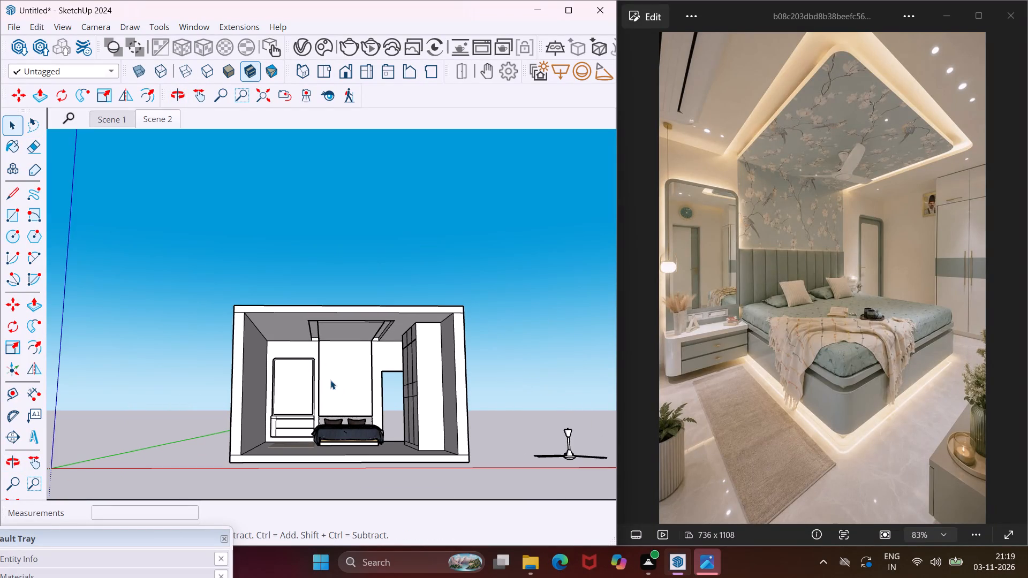
middle_click_drag(330, 383, 354, 432)
scroll(518, 477, "up", 3)
left_click(571, 486)
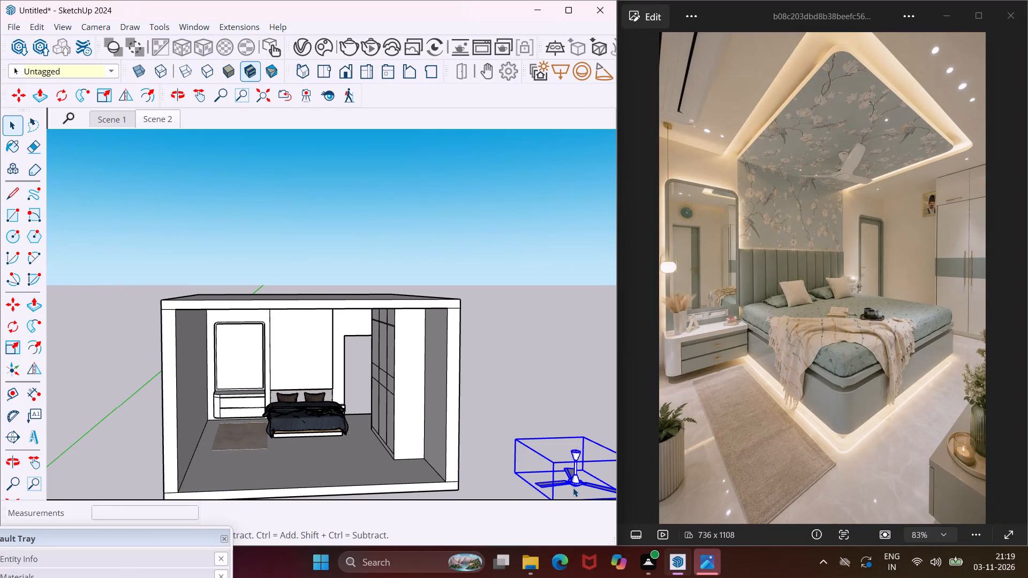
key("m")
scroll(573, 455, "up", 8)
left_click(575, 454)
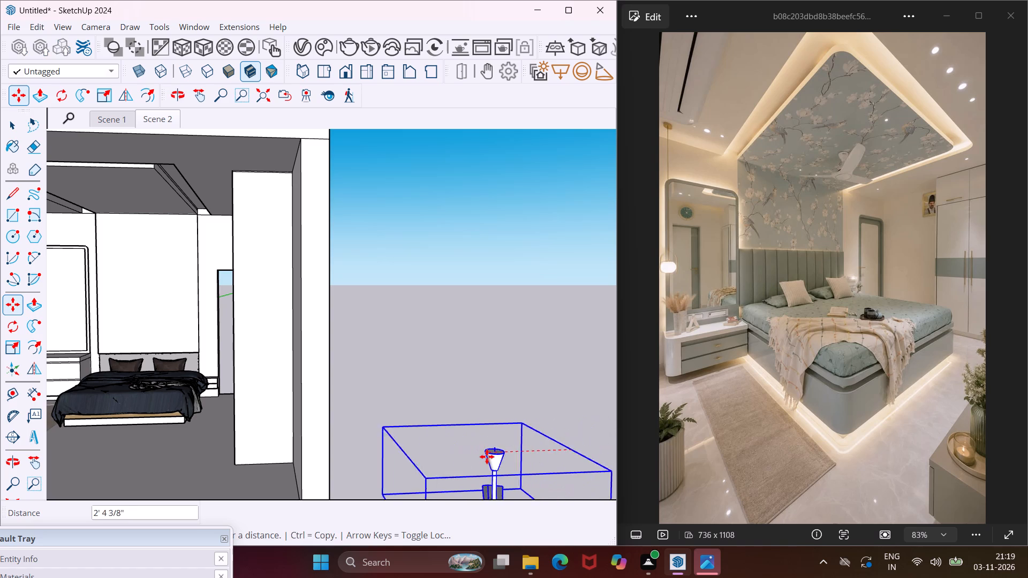
scroll(487, 457, "down", 7)
middle_click_drag(189, 338, 173, 302)
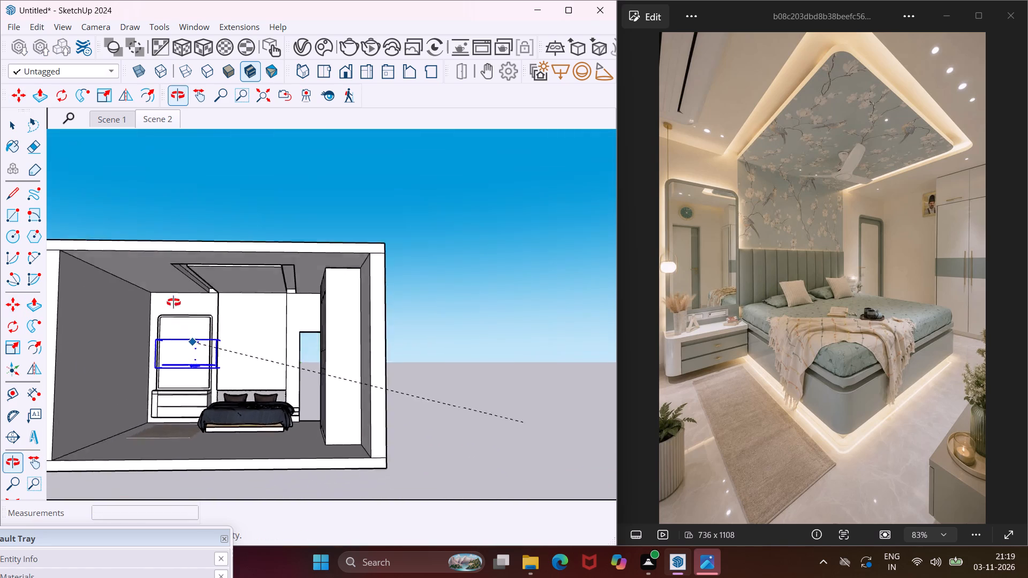
middle_click_drag(173, 302, 171, 276)
scroll(208, 284, "up", 6)
middle_click_drag(217, 271, 405, 424)
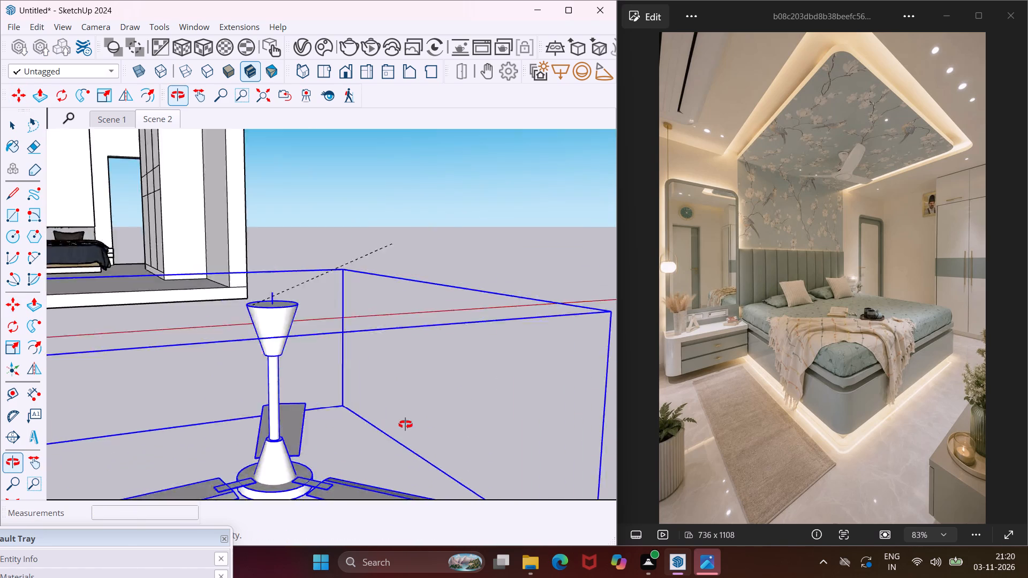
middle_click_drag(405, 424, 444, 447)
scroll(431, 427, "down", 12)
scroll(429, 424, "down", 13)
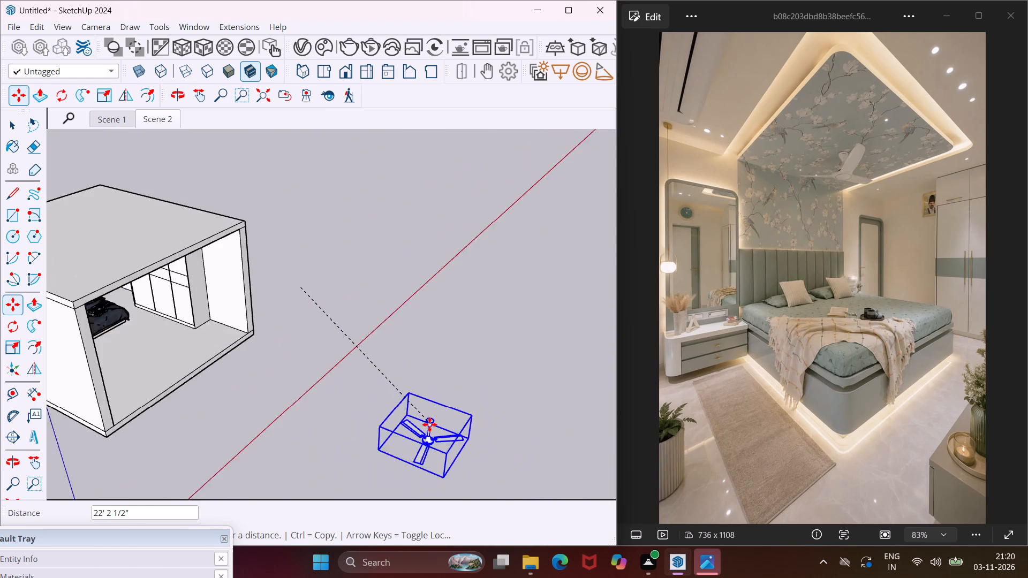
scroll(180, 312, "up", 1)
middle_click_drag(180, 311, 13, 244)
scroll(172, 253, "up", 8)
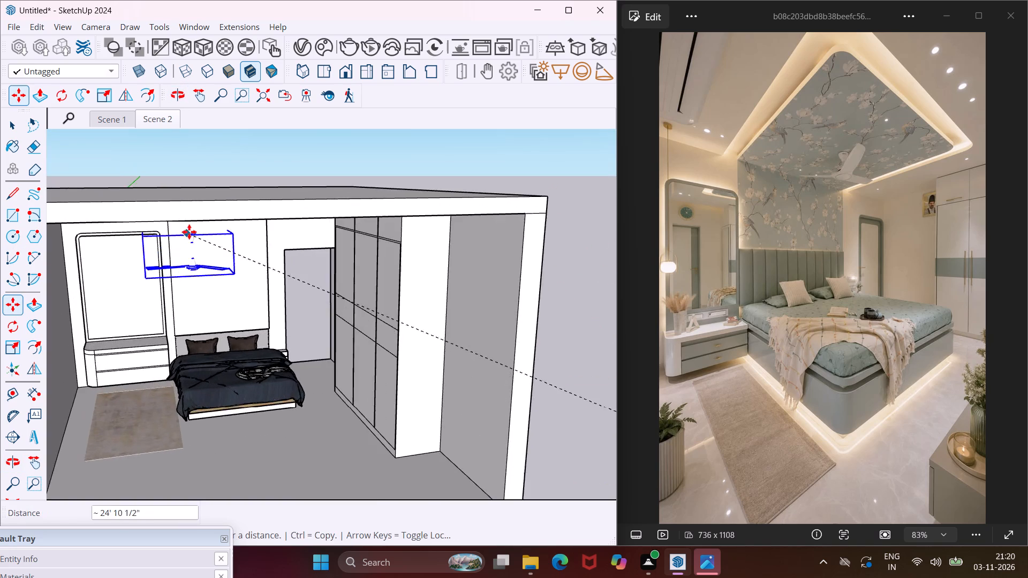
scroll(193, 229, "up", 9)
middle_click_drag(200, 224, 194, 193)
scroll(194, 193, "down", 2)
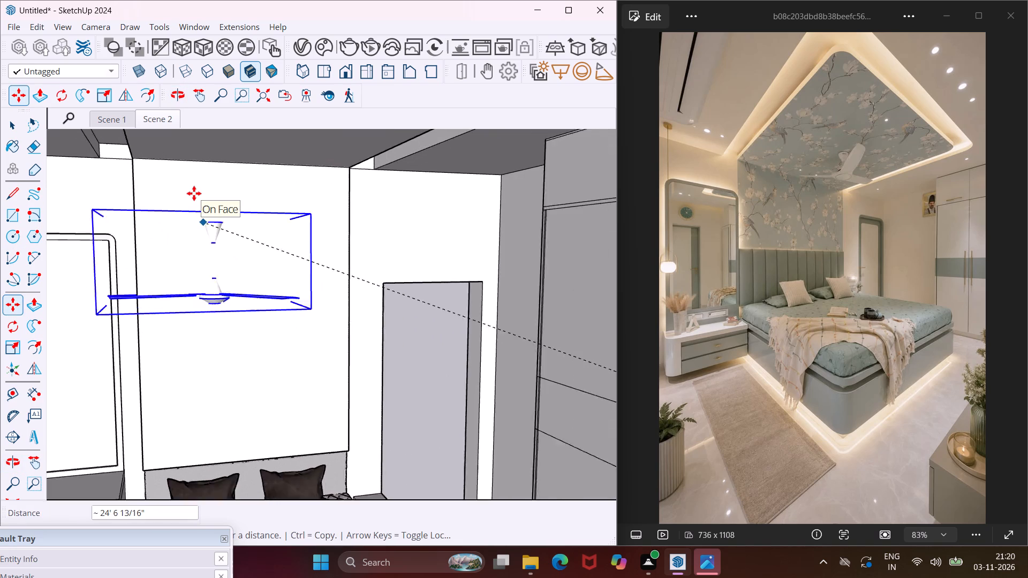
scroll(194, 193, "down", 1)
left_click(238, 138)
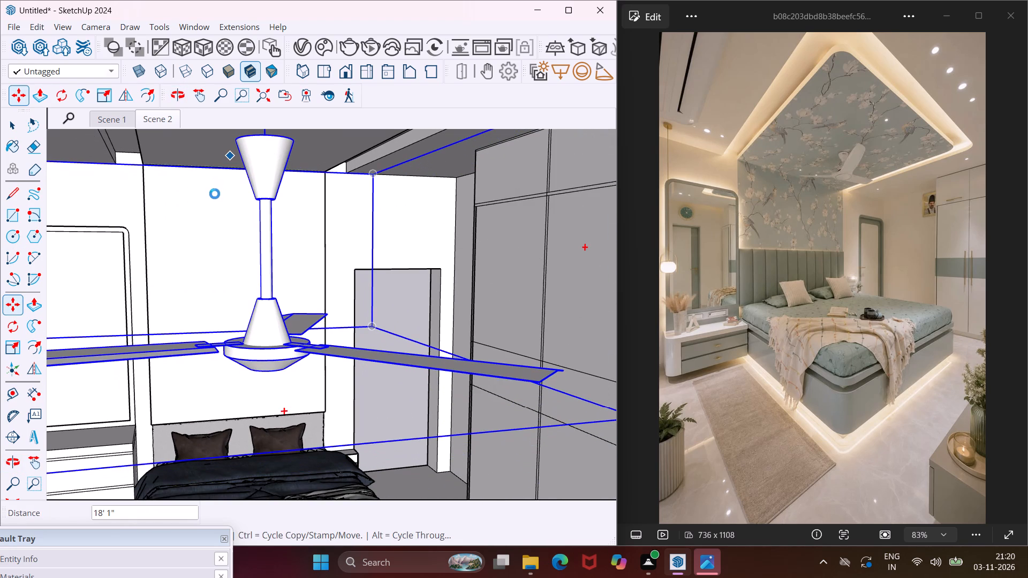
Move the ceiling fan about 4' 3" so it hangs beneath the recessed ceiling panel.
scroll(214, 194, "down", 9)
scroll(200, 358, "down", 4)
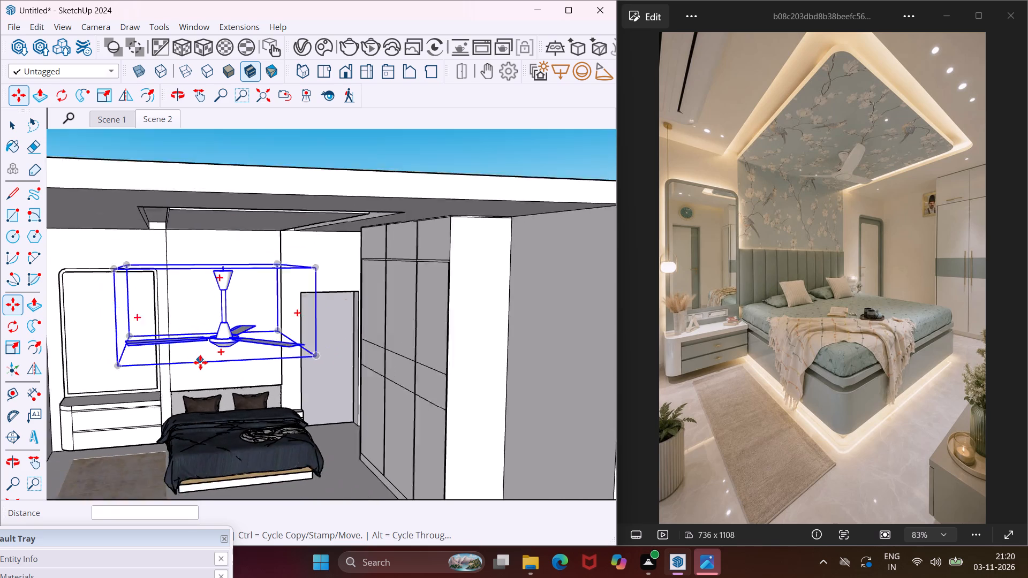
scroll(200, 362, "down", 1)
middle_click_drag(200, 362, 185, 339)
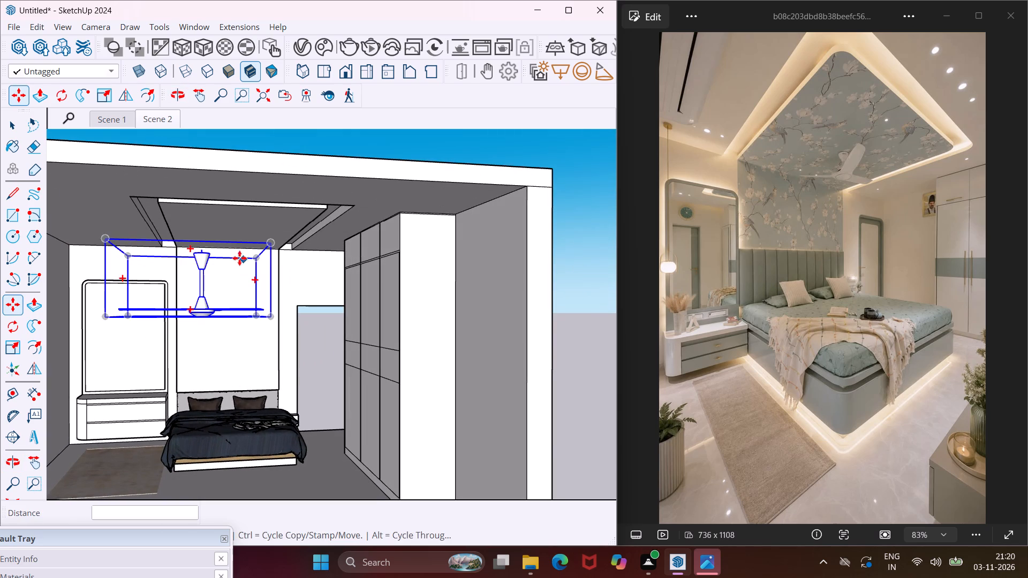
left_click(211, 254)
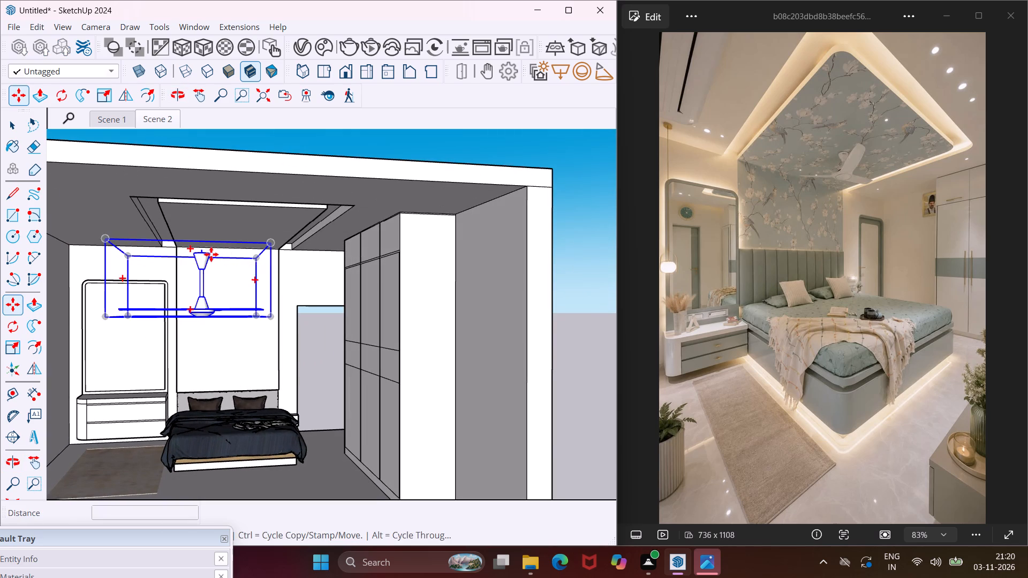
left_click(230, 224)
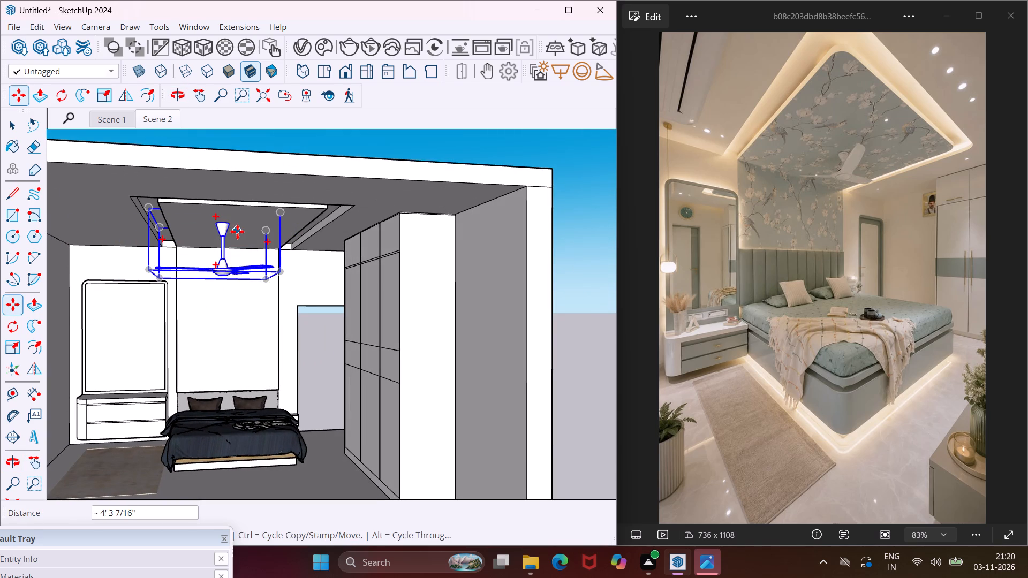
Shift the ceiling fan sideways in two moves, the last about 8 1/2", to center it between the recessed panel's side edges.
scroll(238, 232, "up", 1)
middle_click_drag(238, 232, 195, 234)
scroll(217, 229, "up", 6)
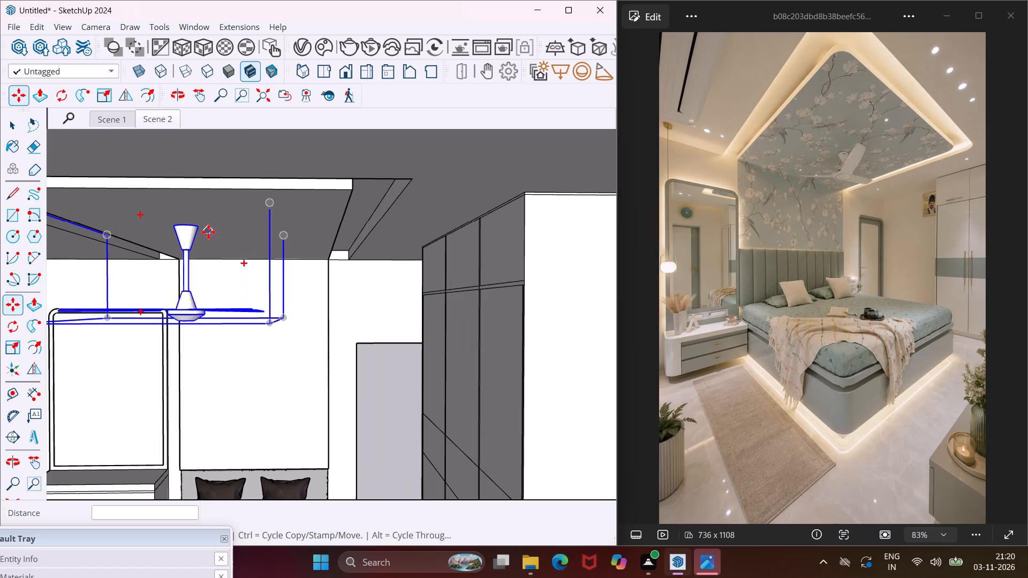
middle_click_drag(310, 225, 272, 215)
left_click(259, 197)
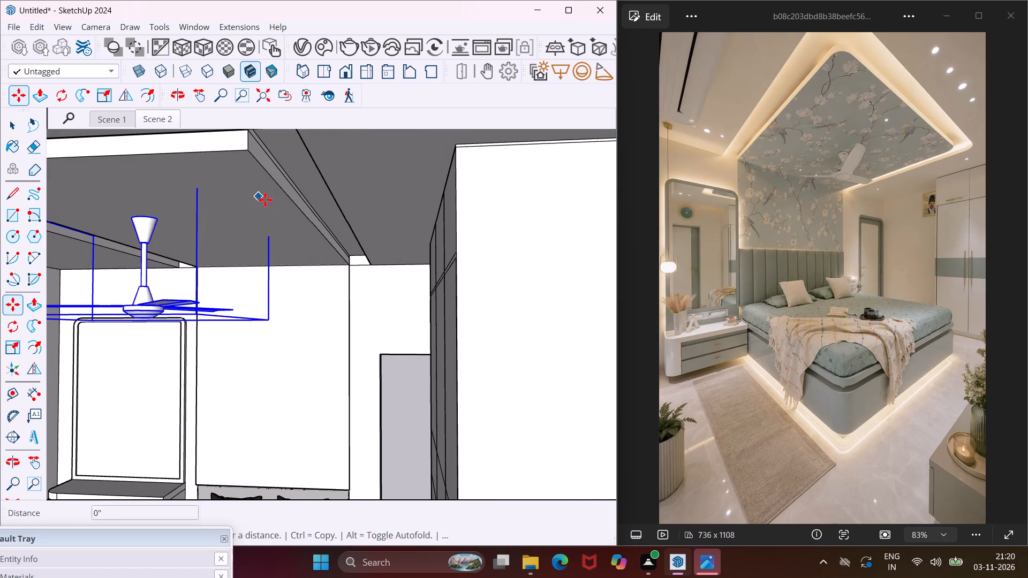
left_click(288, 222)
middle_click_drag(288, 222, 307, 220)
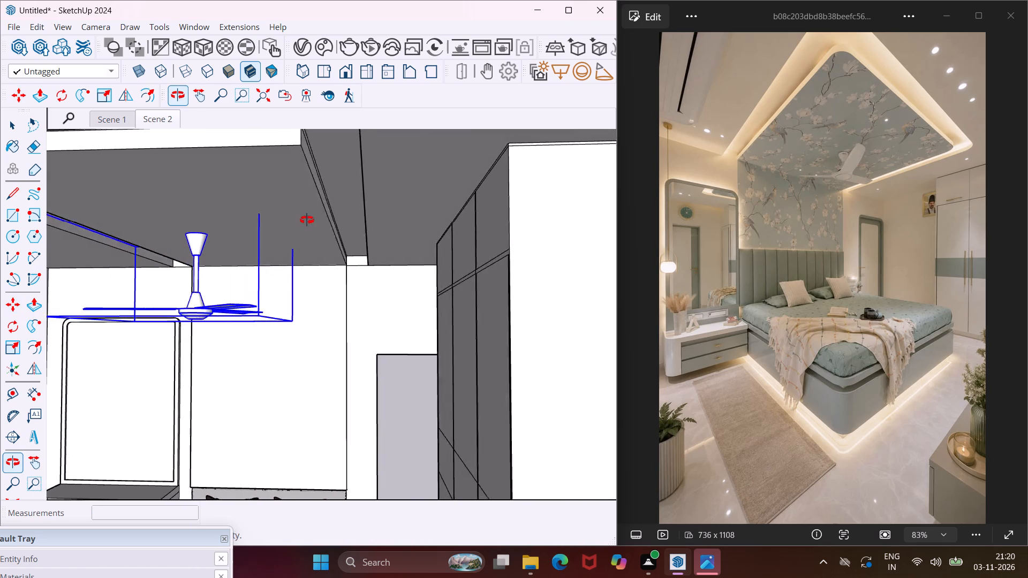
middle_click_drag(307, 220, 368, 215)
left_click(320, 177)
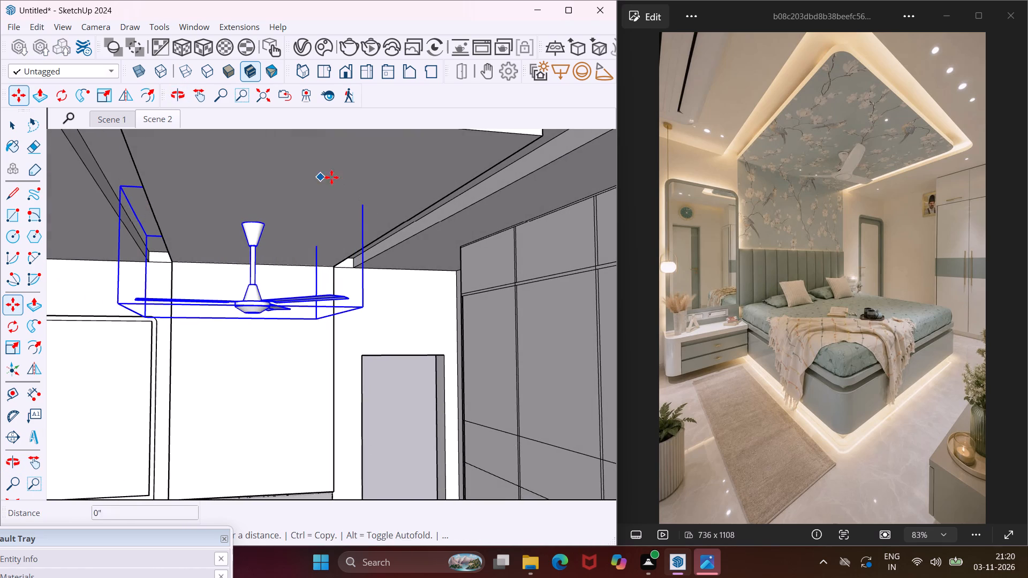
left_click(364, 172)
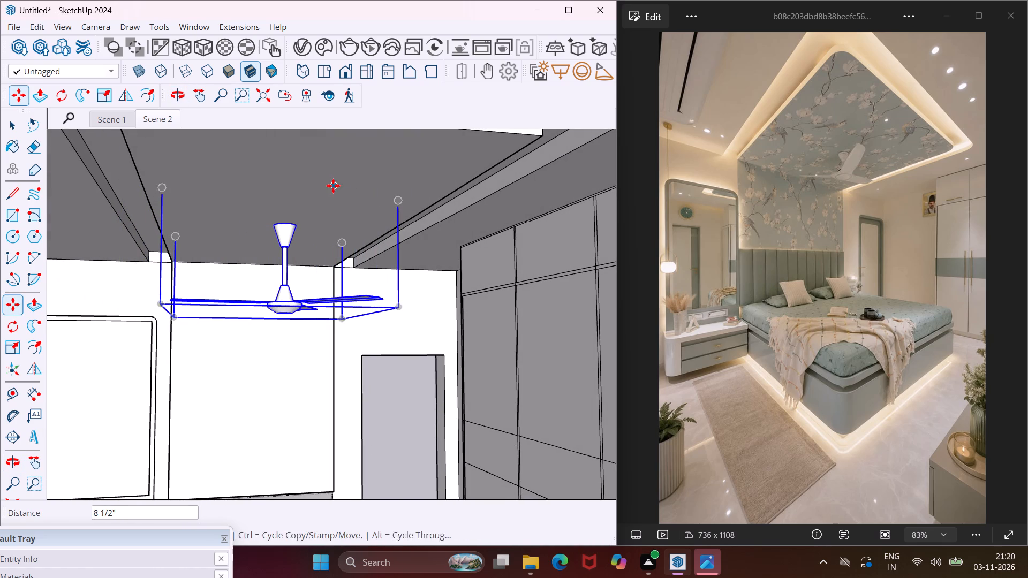
Move the ceiling fan about 2' 8" along the green axis toward the bed wall, and deselect it.
middle_click_drag(333, 186, 298, 141)
scroll(290, 202, "down", 4)
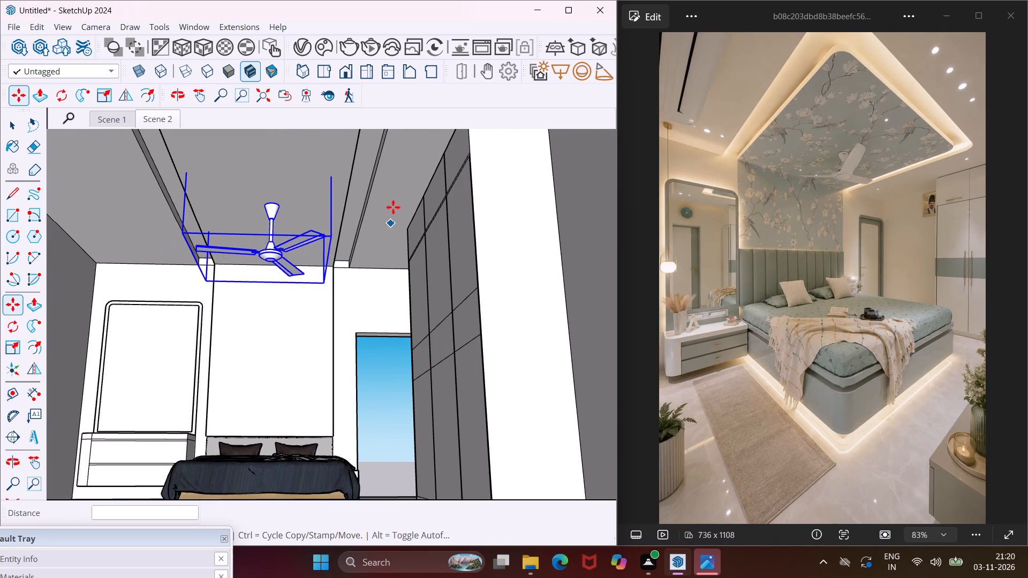
left_click(391, 166)
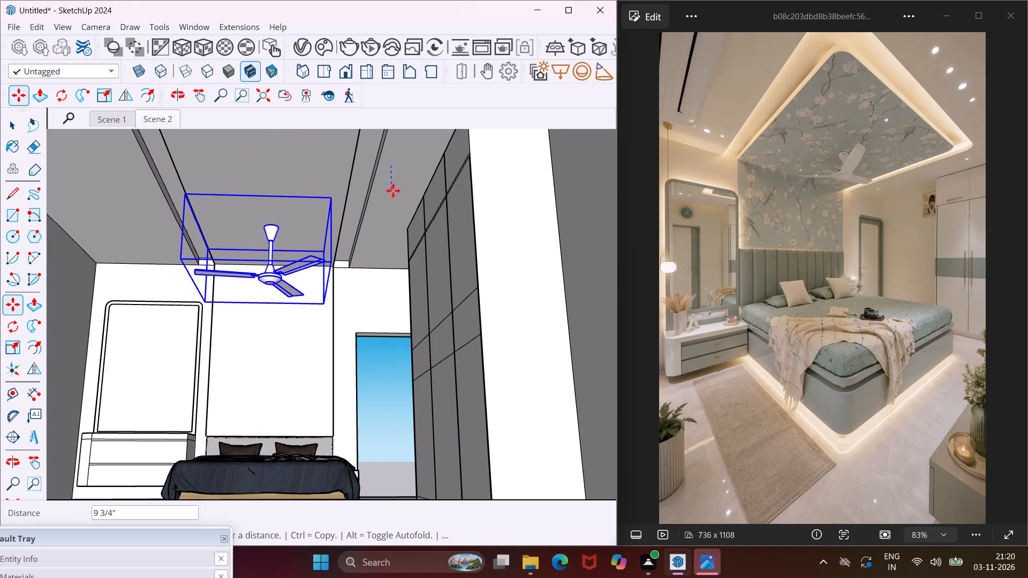
key("Escape")
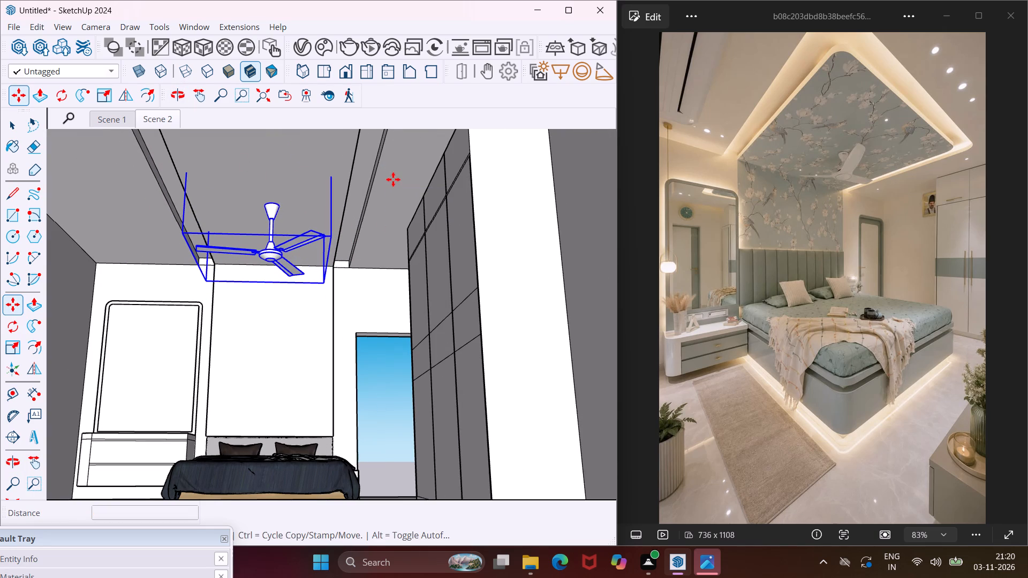
left_click(395, 153)
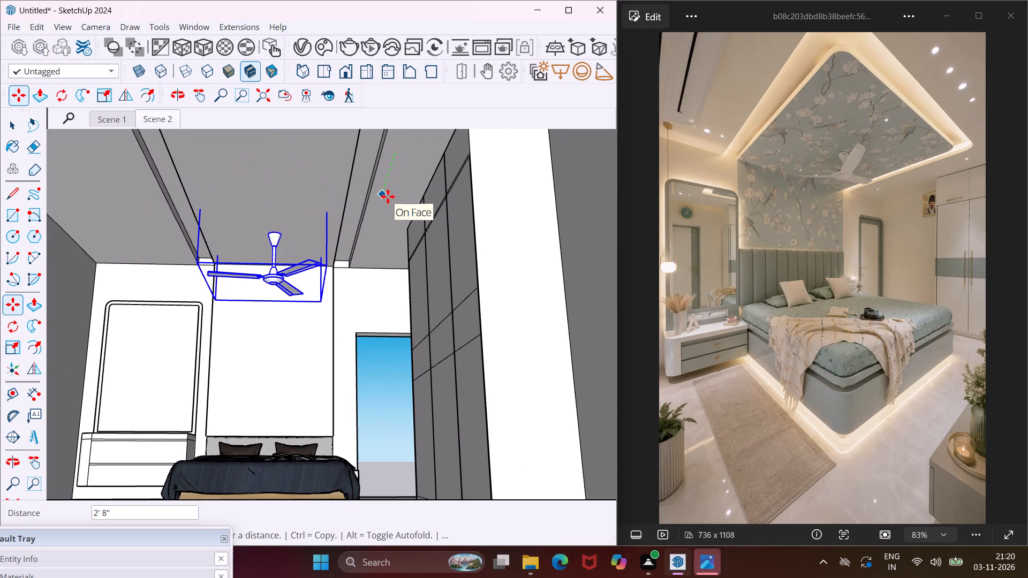
left_click(388, 196)
middle_click_drag(380, 217, 379, 269)
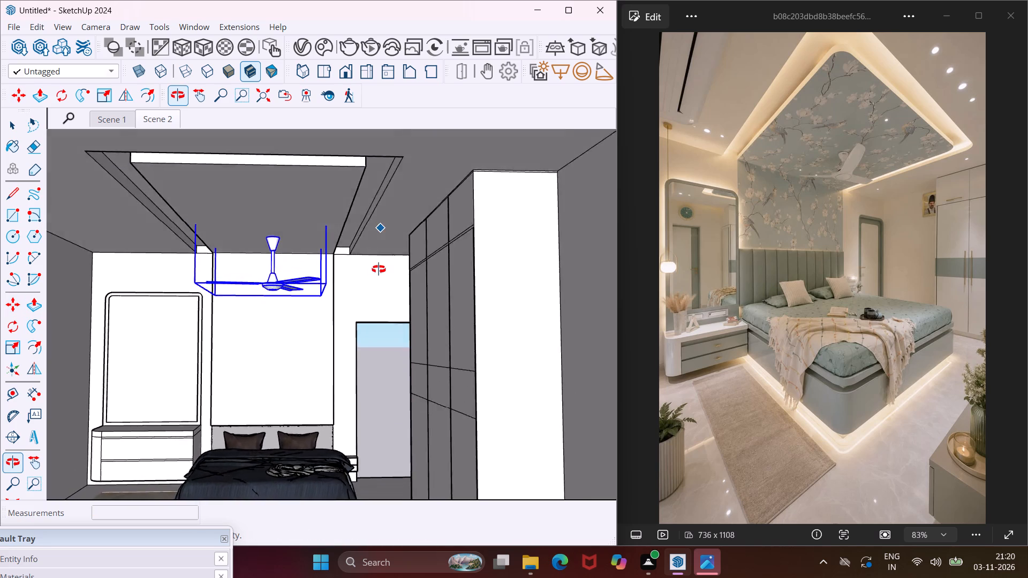
middle_click_drag(379, 269, 394, 295)
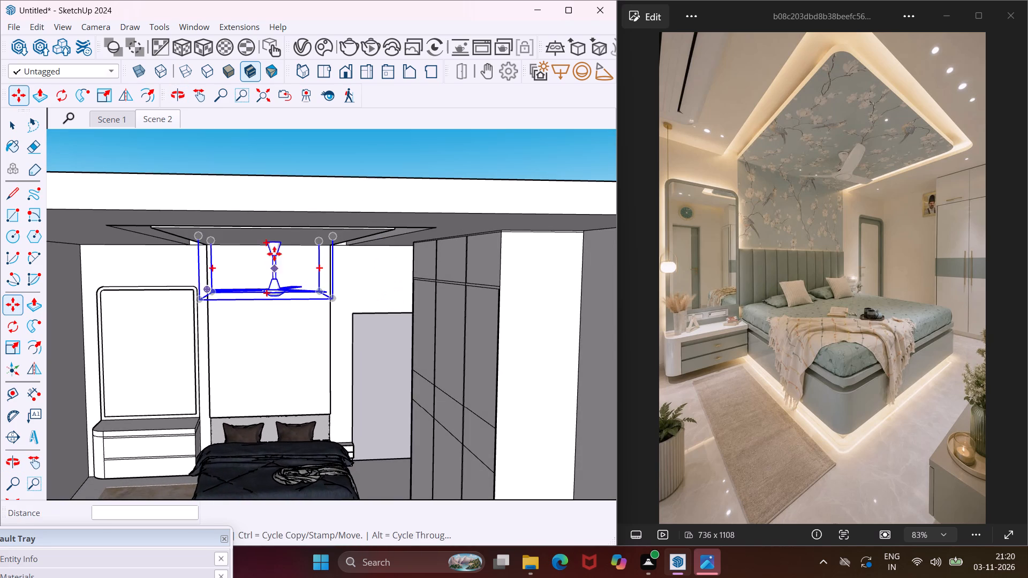
scroll(274, 254, "up", 10)
scroll(273, 229, "down", 8)
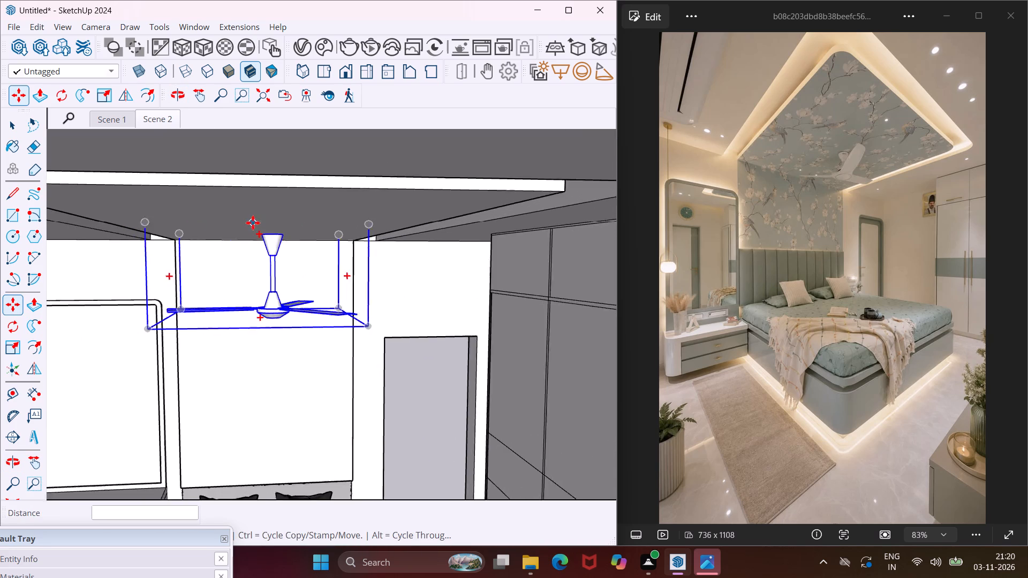
scroll(253, 223, "down", 7)
key("Escape")
key("space")
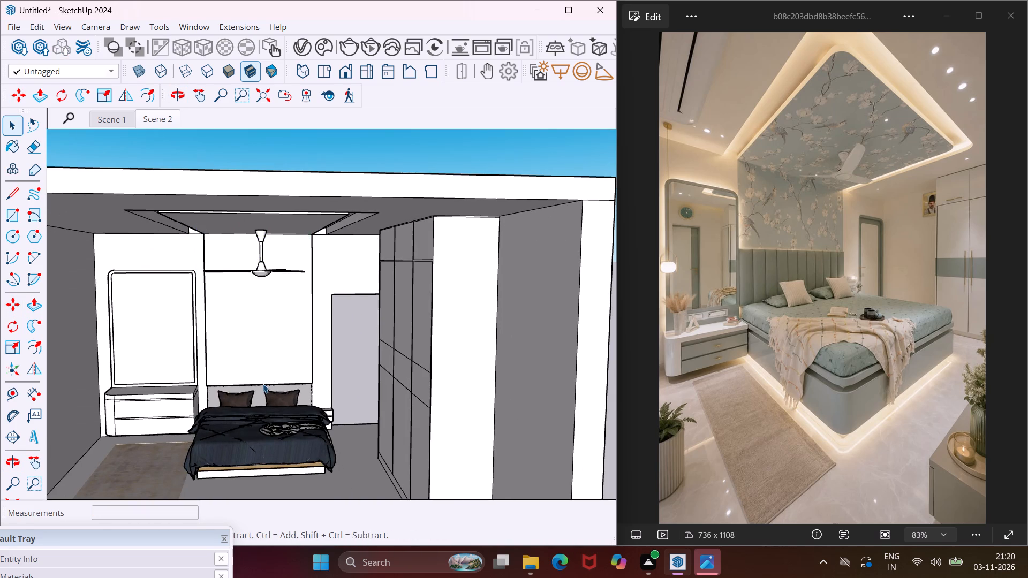
From Chaos Cosmos Ceiling lights, import Tlon Light 1350 Ceiling 152 009 and place it on the ground outside the room.
scroll(263, 384, "down", 3)
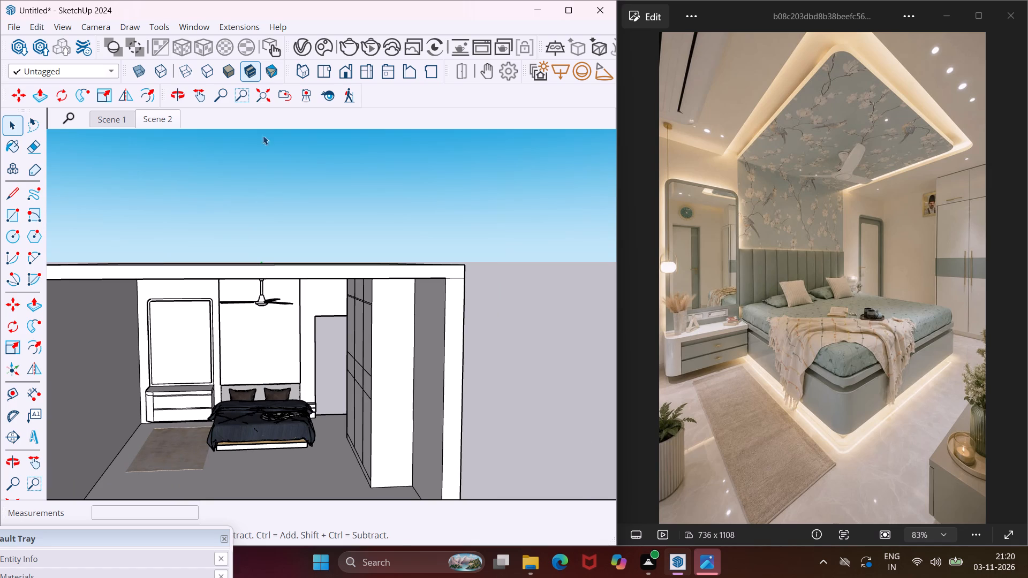
left_click(325, 53)
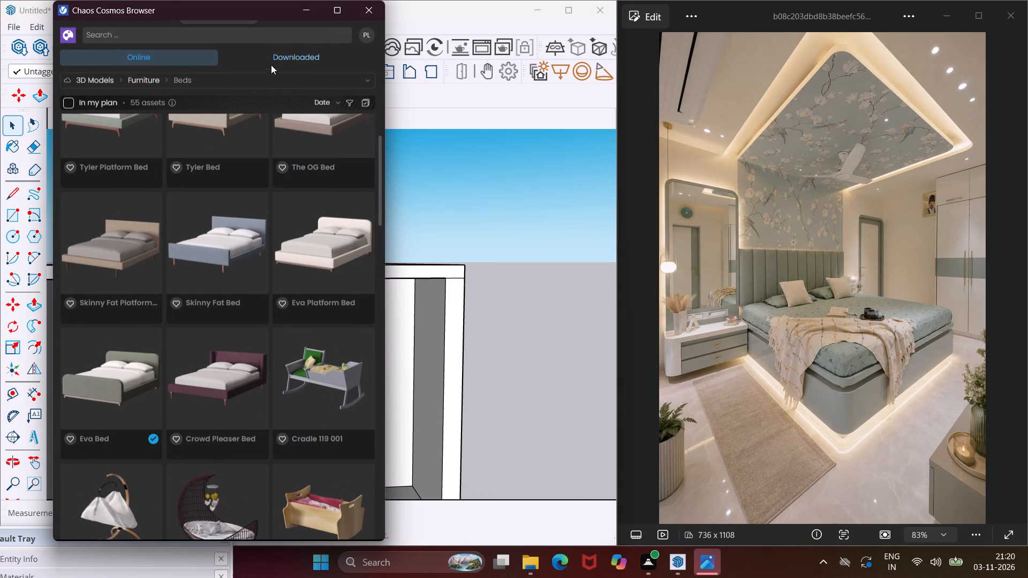
left_click(248, 79)
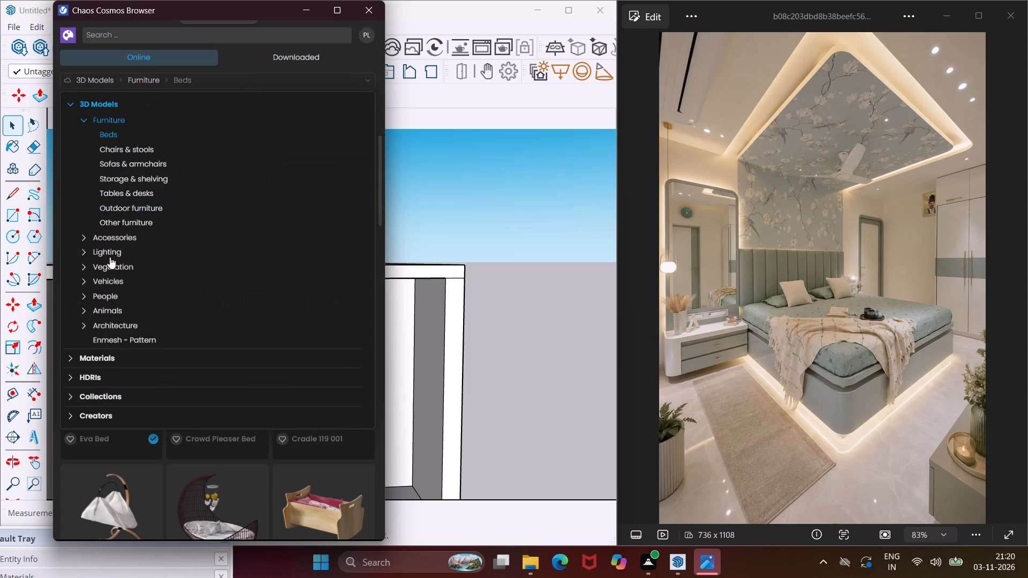
left_click(96, 252)
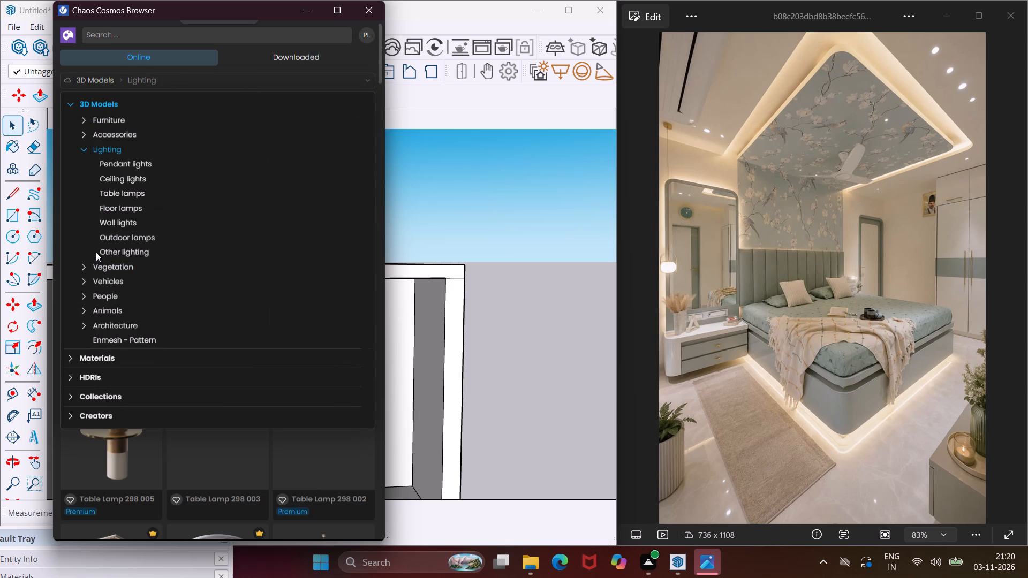
left_click(111, 185)
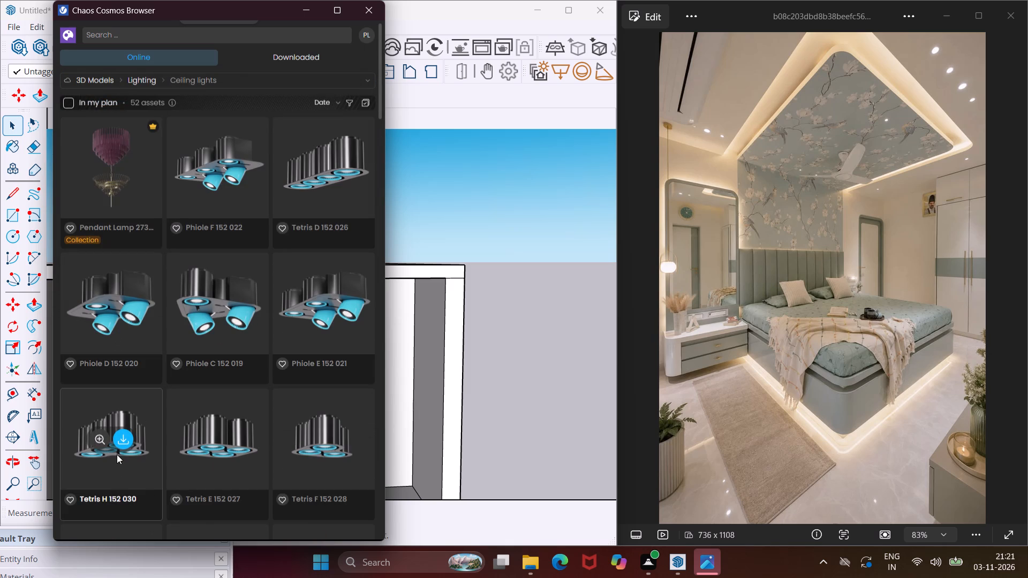
scroll(206, 348, "down", 9)
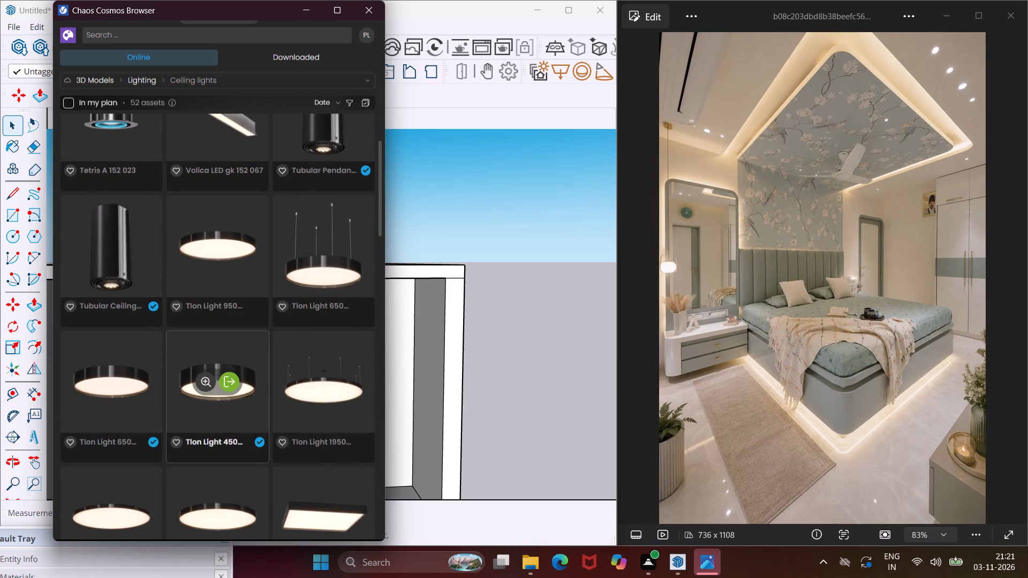
scroll(171, 461, "down", 2)
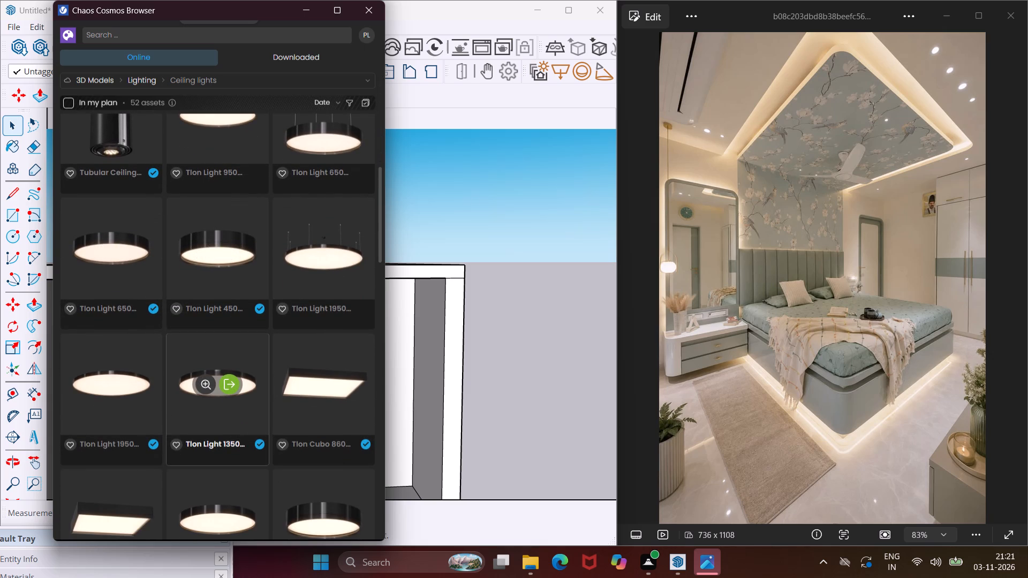
left_click(223, 386)
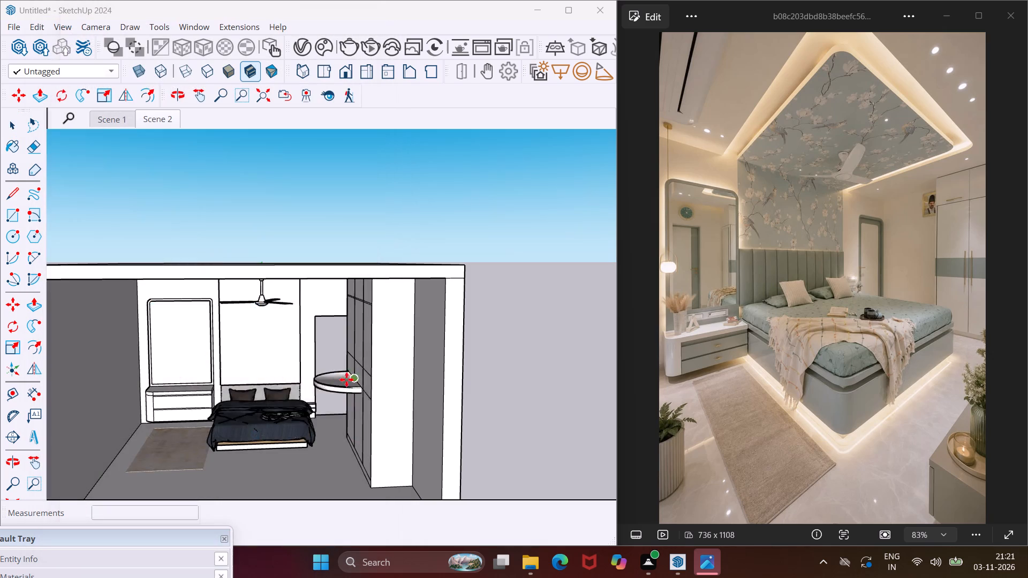
scroll(297, 380, "down", 8)
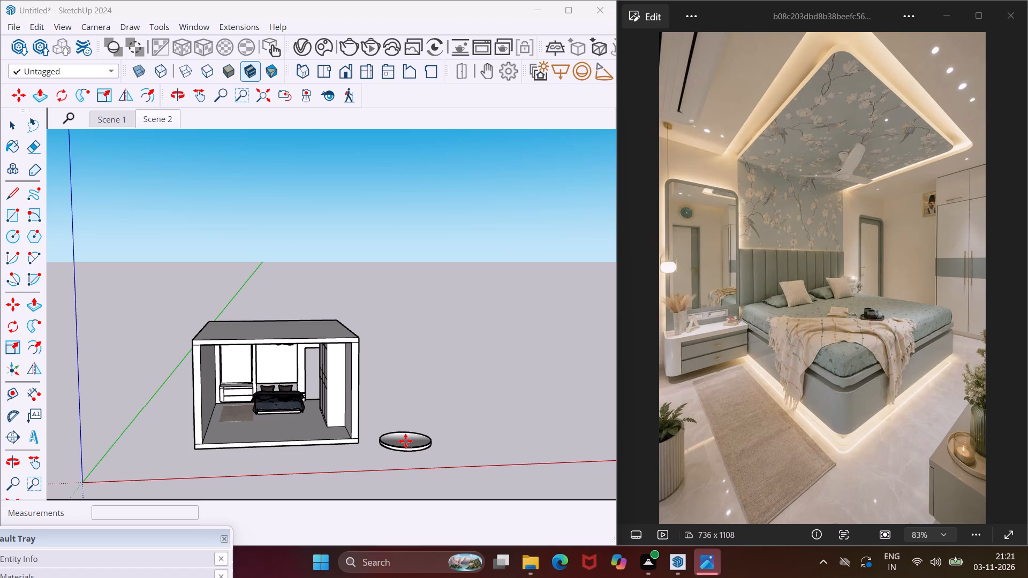
left_click(405, 441)
key("Escape")
key("space")
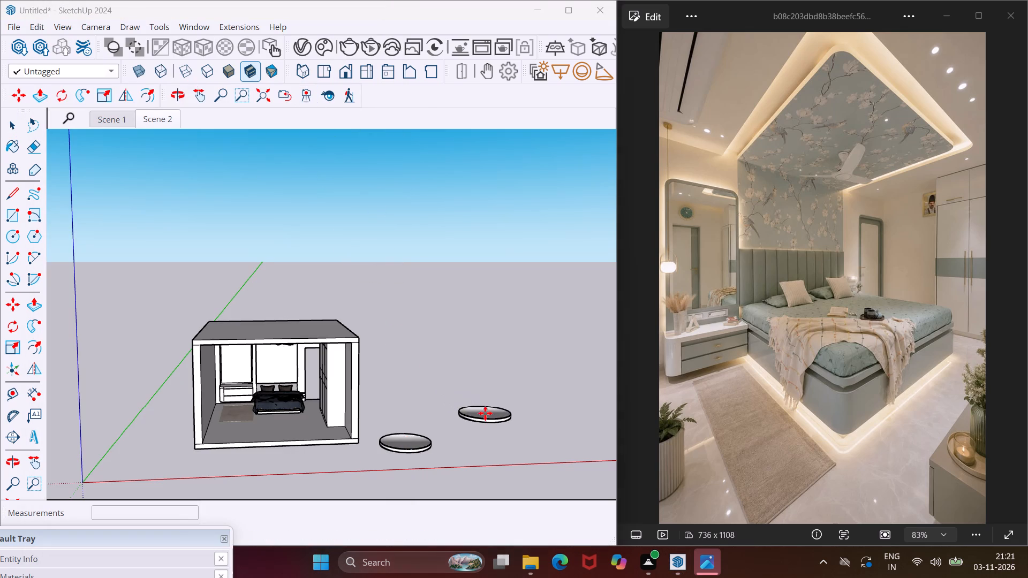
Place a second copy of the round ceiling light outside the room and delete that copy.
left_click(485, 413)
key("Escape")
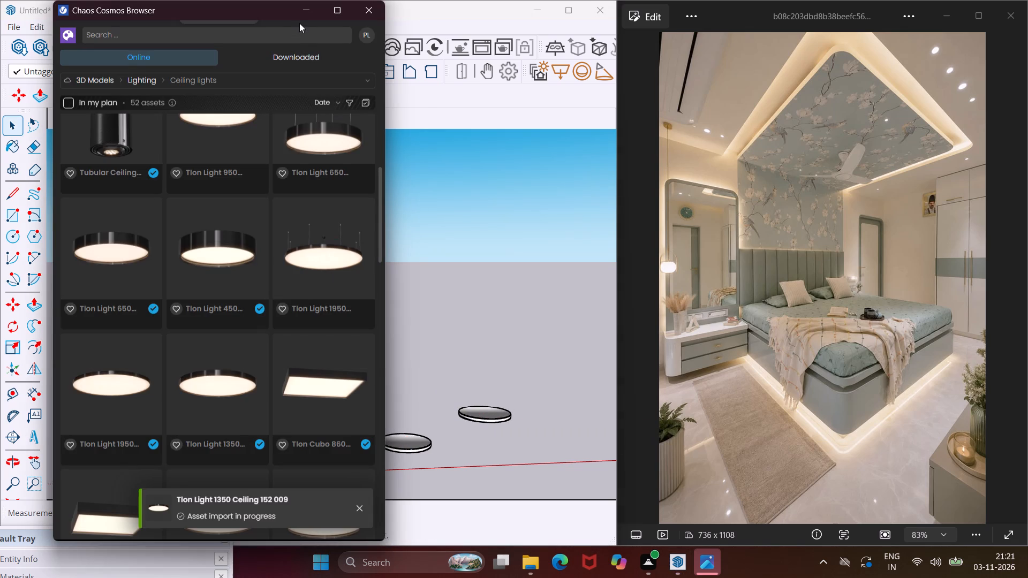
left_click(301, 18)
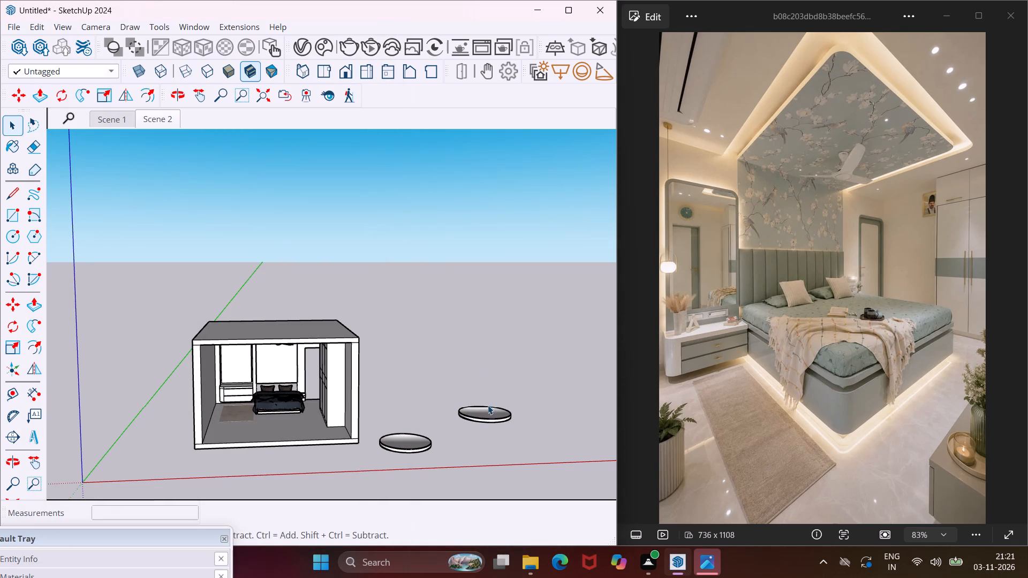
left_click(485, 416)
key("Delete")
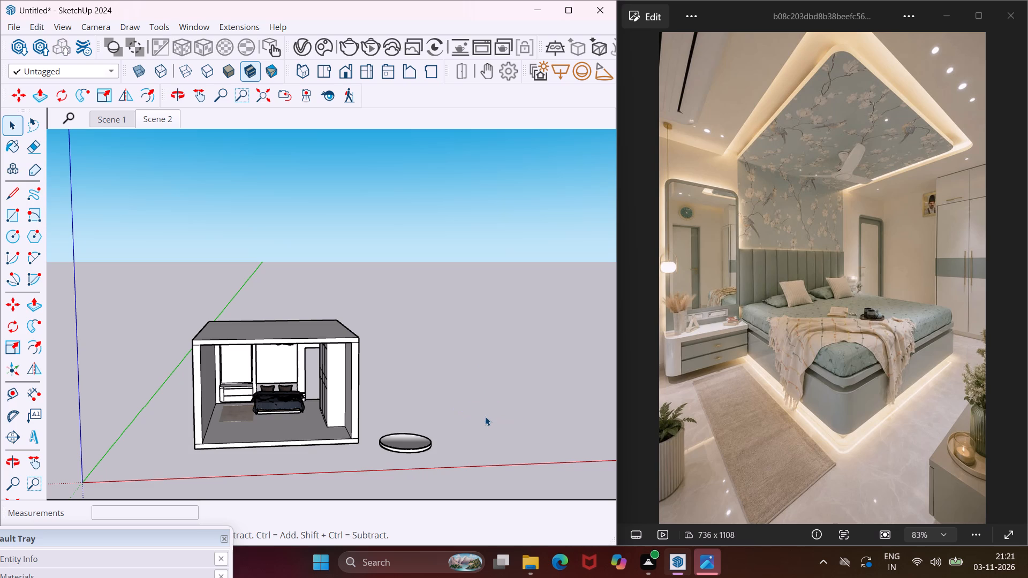
Scale the round ceiling light down uniformly about its opposite corner to about 0.11 of its size.
scroll(455, 433, "up", 2)
scroll(372, 477, "up", 7)
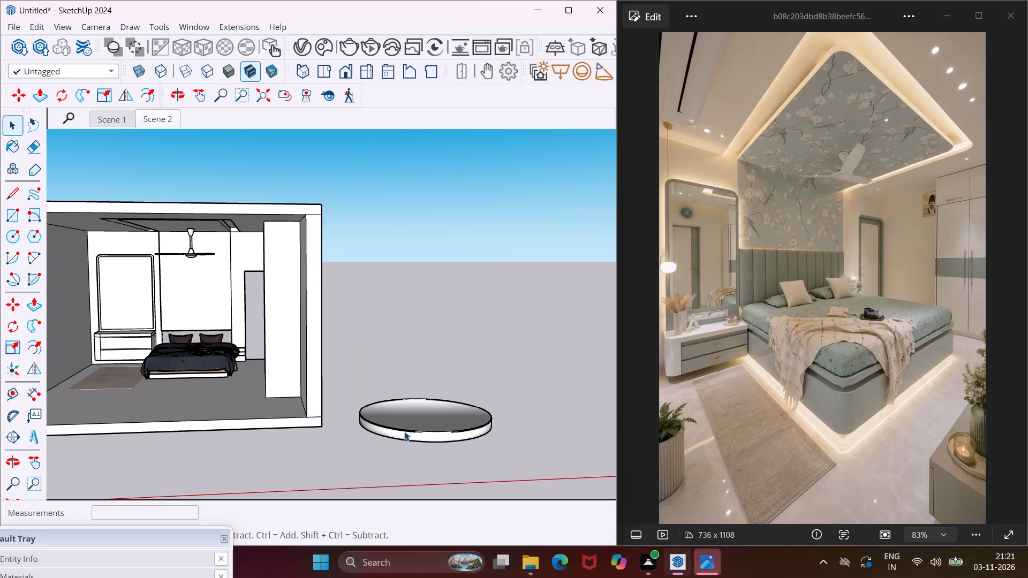
left_click(404, 431)
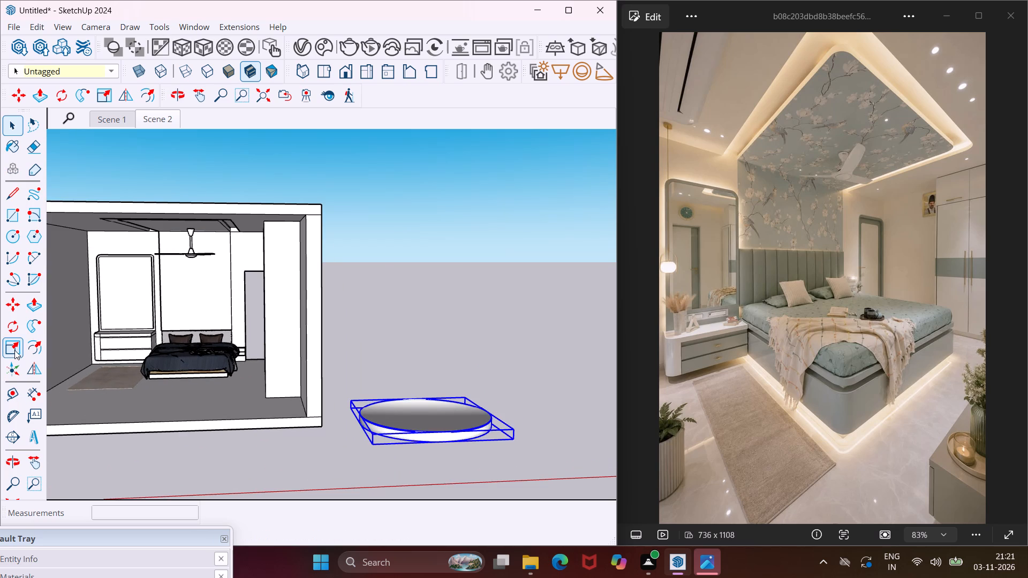
left_click(14, 350)
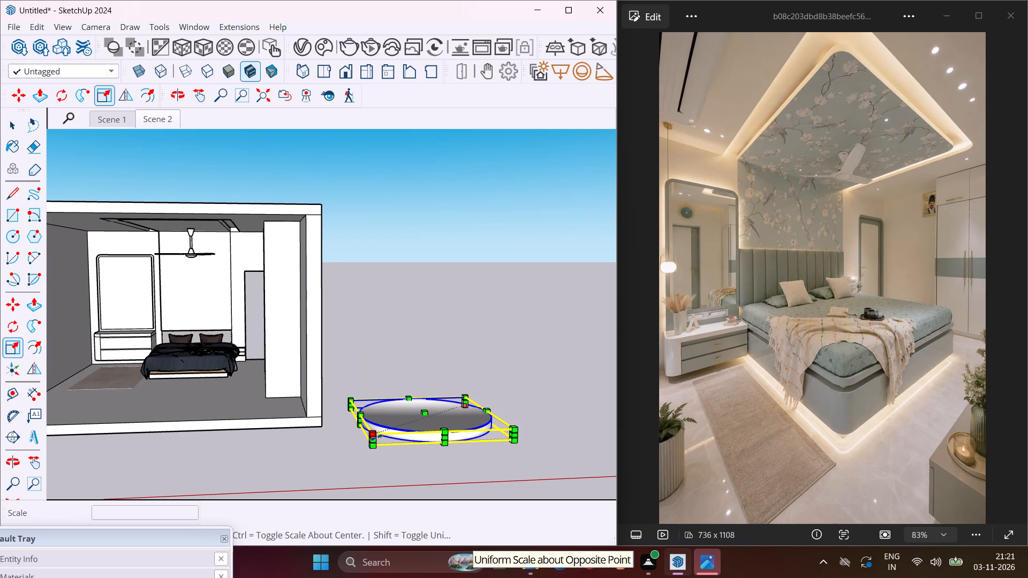
left_click(376, 437)
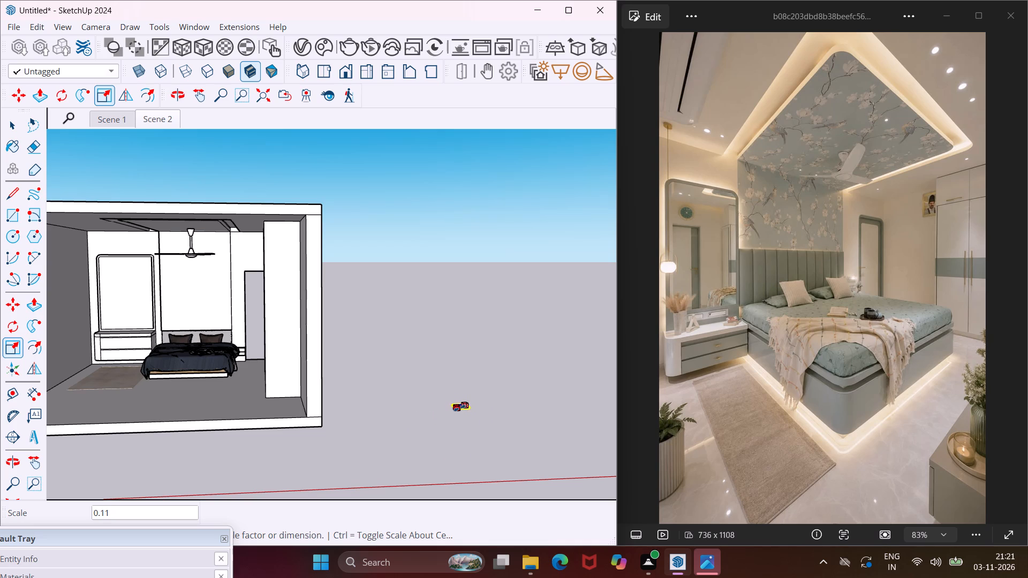
scroll(457, 408, "up", 3)
left_click(457, 408)
scroll(478, 412, "up", 6)
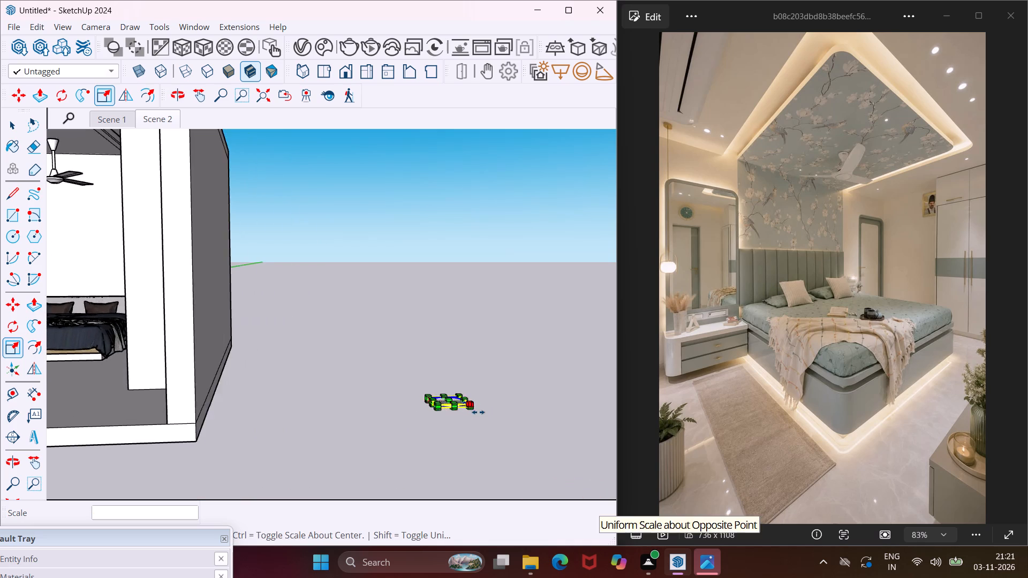
Scale the round ceiling light down uniformly about its opposite corner to about 0.44 of its size.
scroll(478, 412, "up", 2)
middle_click_drag(457, 393, 438, 468)
scroll(418, 401, "down", 10)
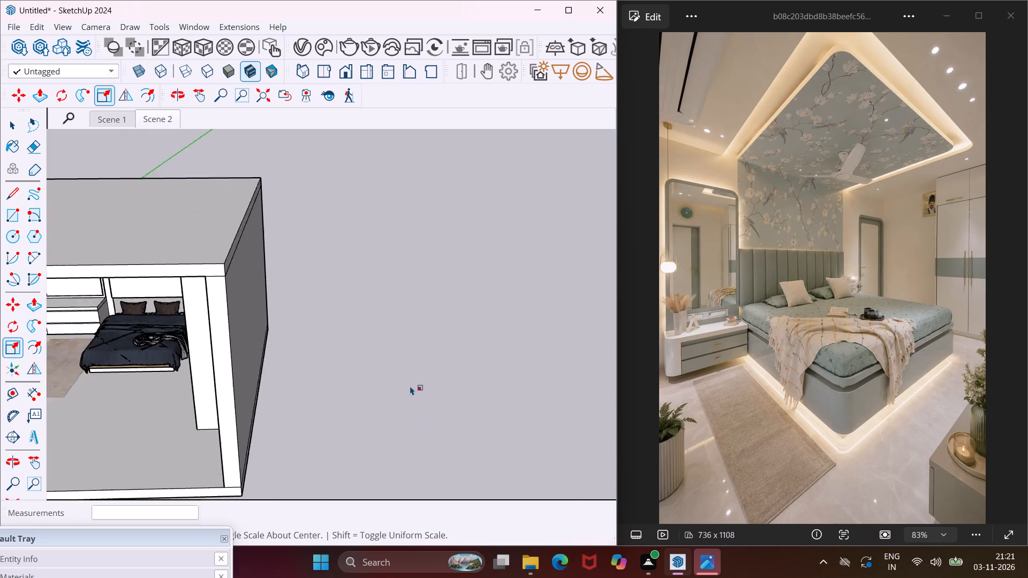
scroll(410, 386, "down", 7)
scroll(396, 459, "up", 13)
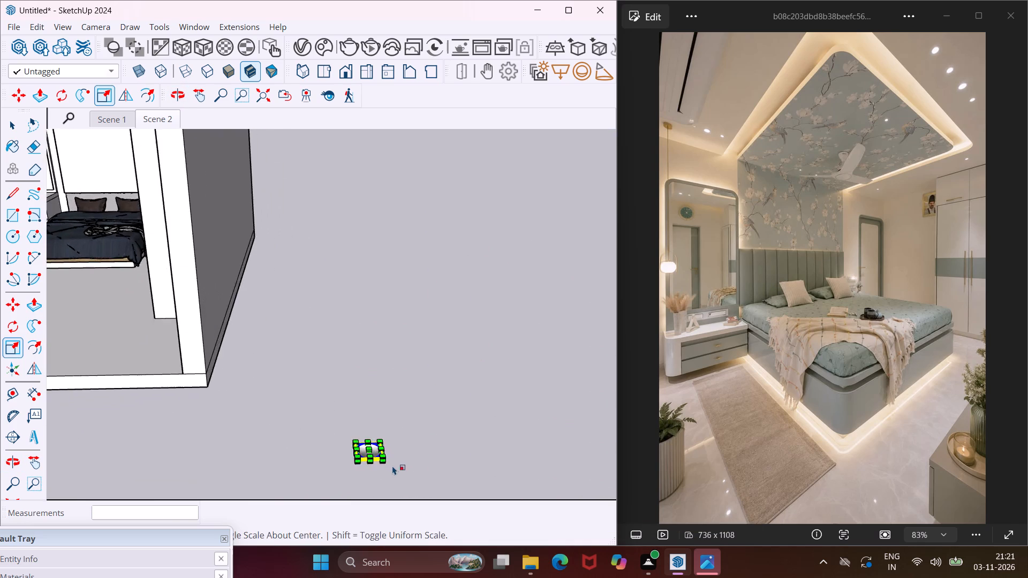
scroll(392, 466, "up", 9)
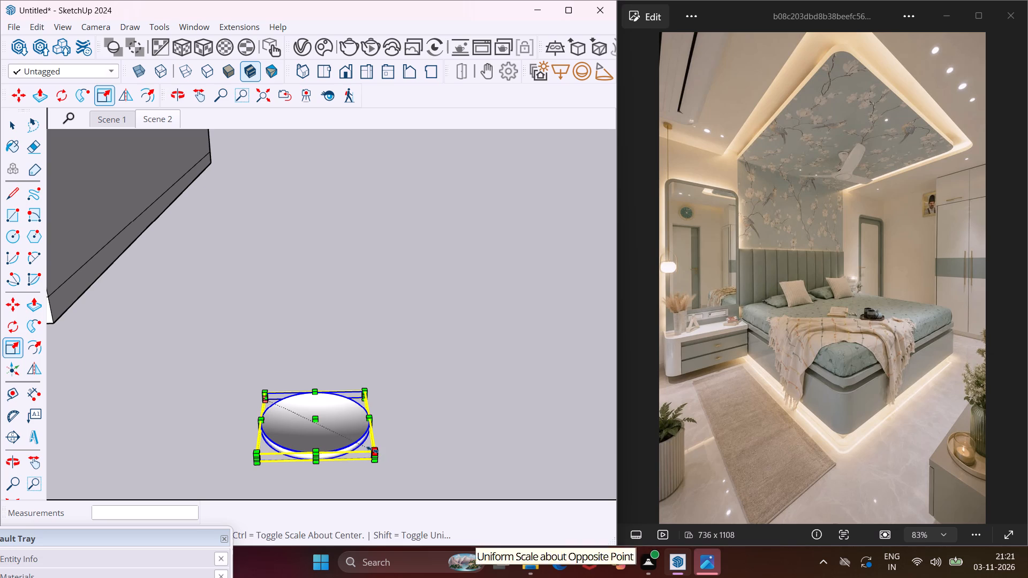
left_click(372, 450)
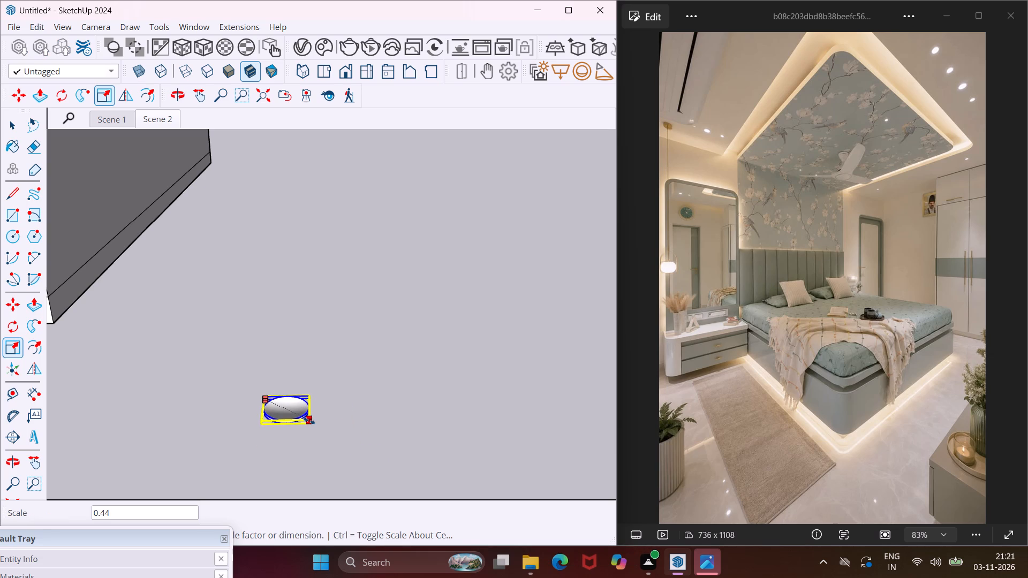
left_click(308, 421)
Move the round light about 15' 10 3/4" from outside onto the room's ceiling, between the recessed panel and the open front side.
key("m")
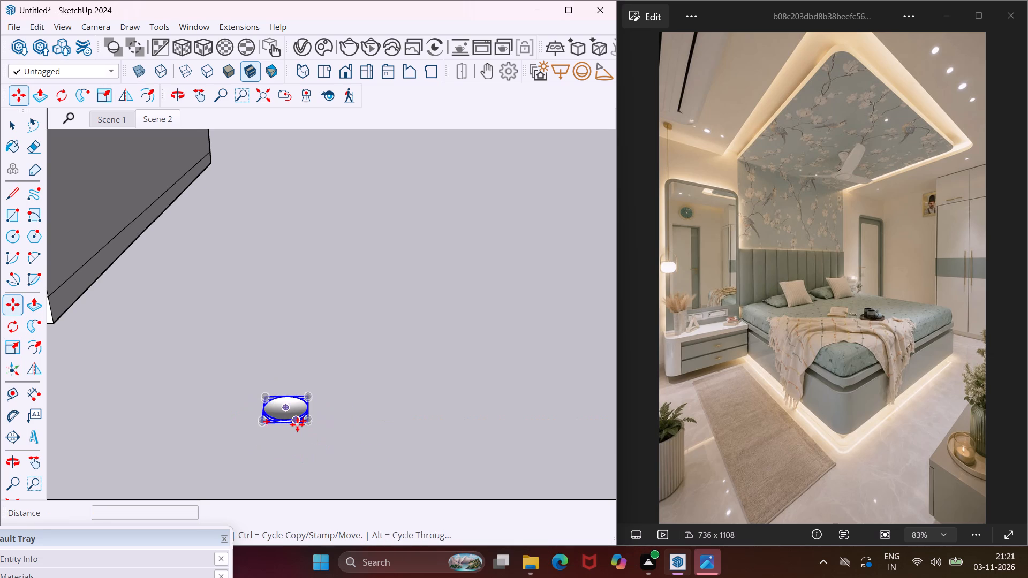
scroll(297, 424, "up", 7)
scroll(275, 418, "down", 3)
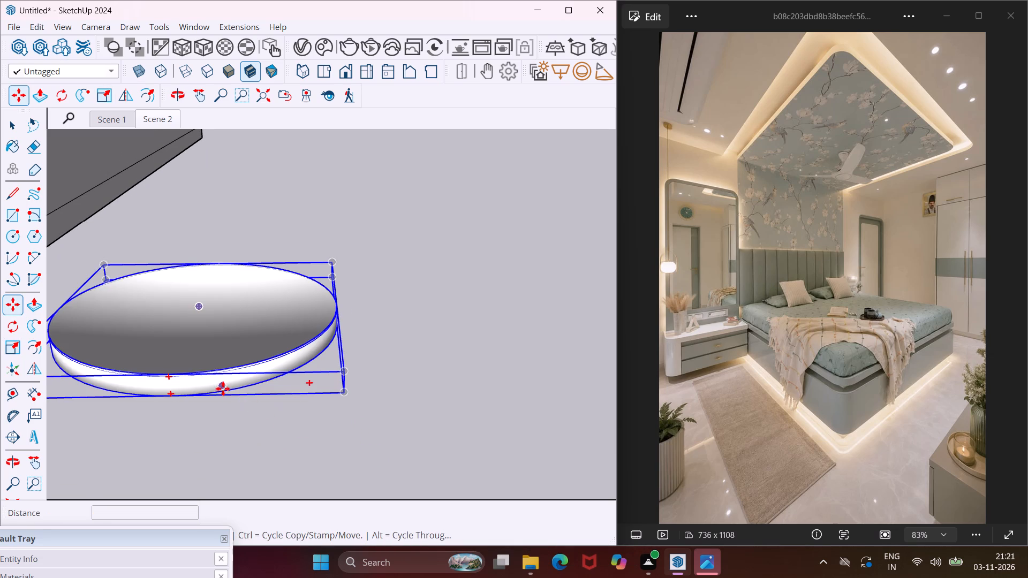
left_click(214, 385)
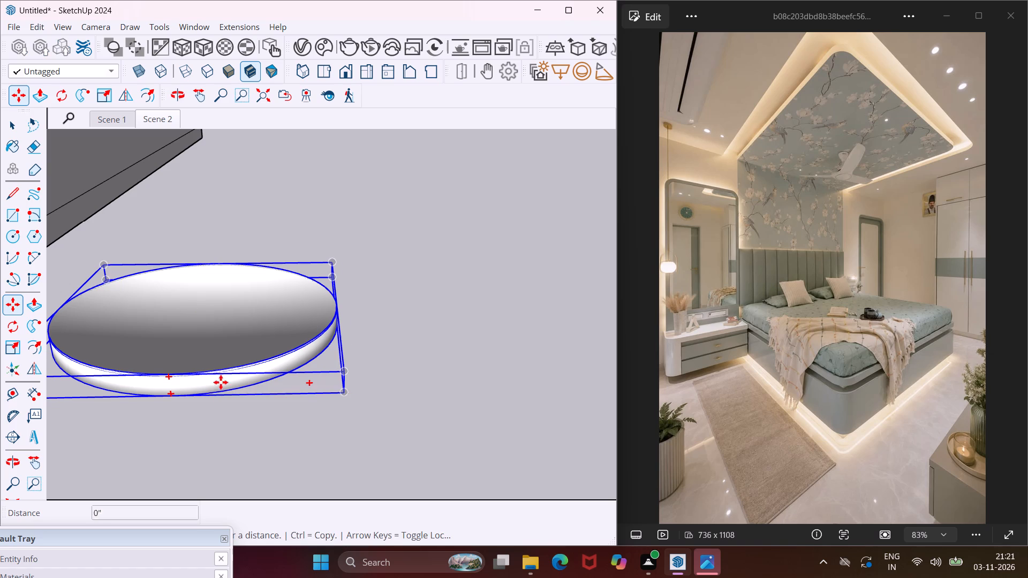
scroll(271, 347, "down", 5)
scroll(294, 388, "down", 12)
scroll(332, 429, "down", 3)
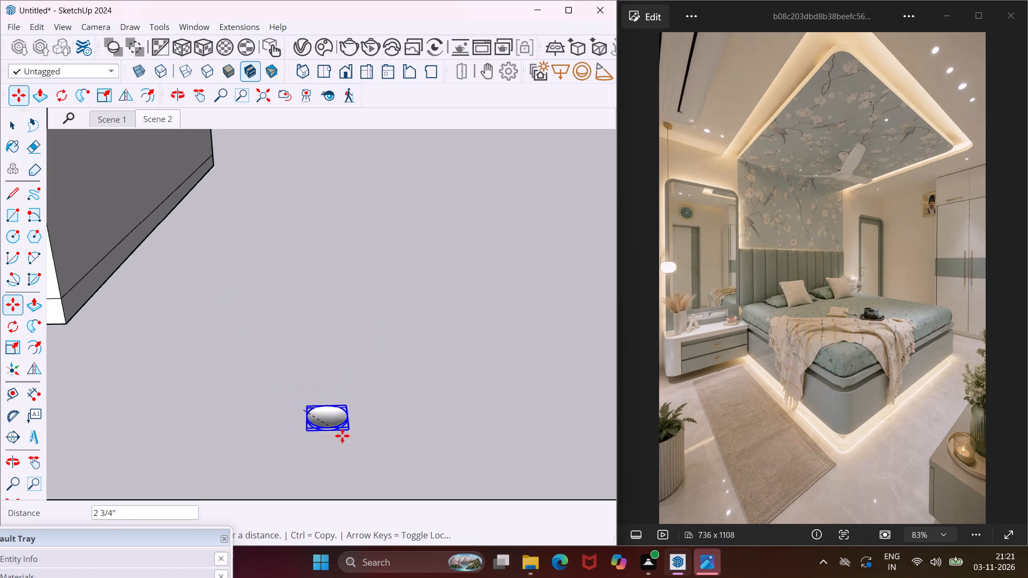
scroll(342, 436, "down", 16)
scroll(363, 432, "down", 6)
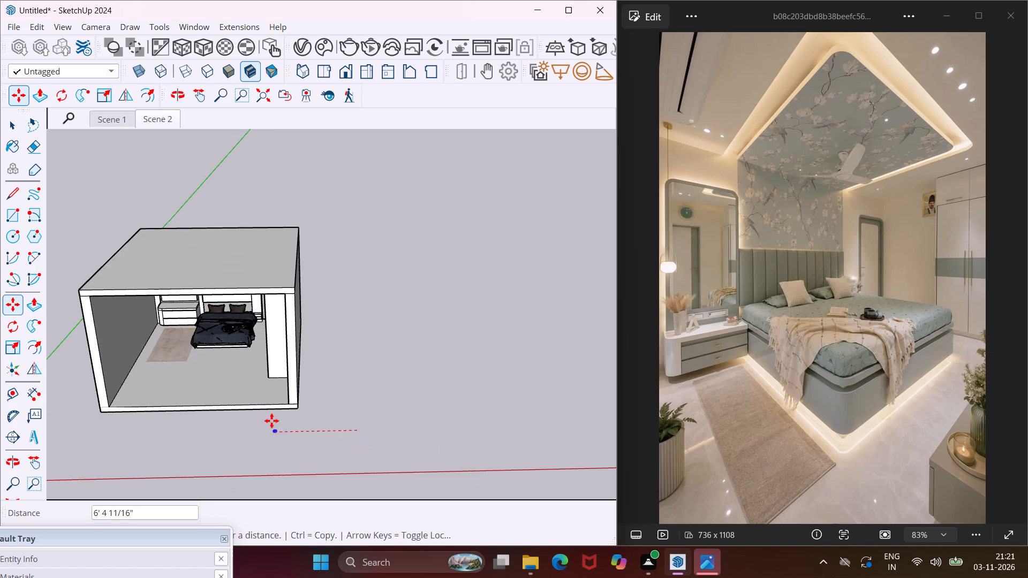
scroll(271, 421, "down", 1)
middle_click_drag(271, 421, 274, 345)
scroll(182, 242, "up", 7)
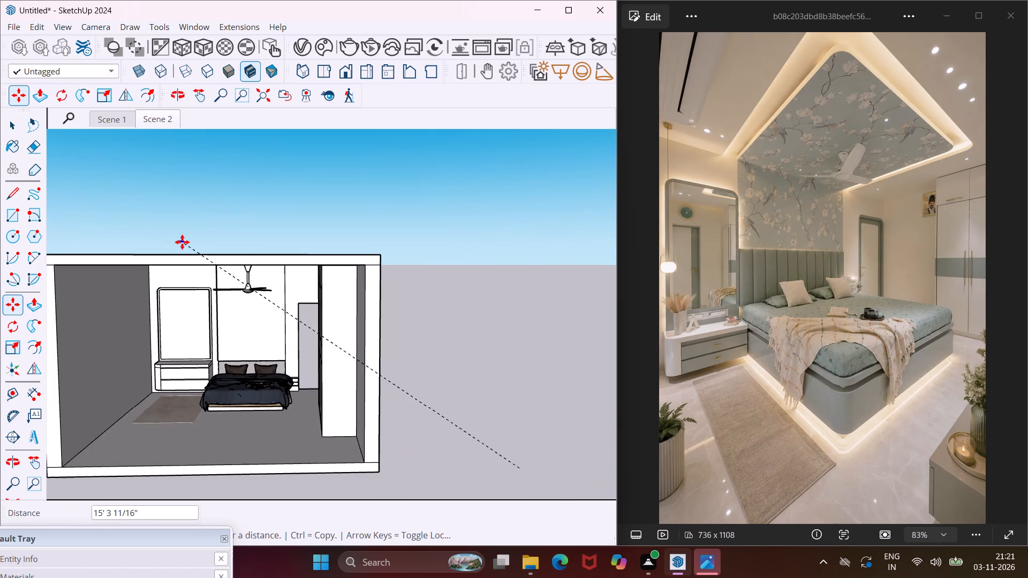
scroll(182, 242, "up", 6)
middle_click_drag(182, 242, 185, 183)
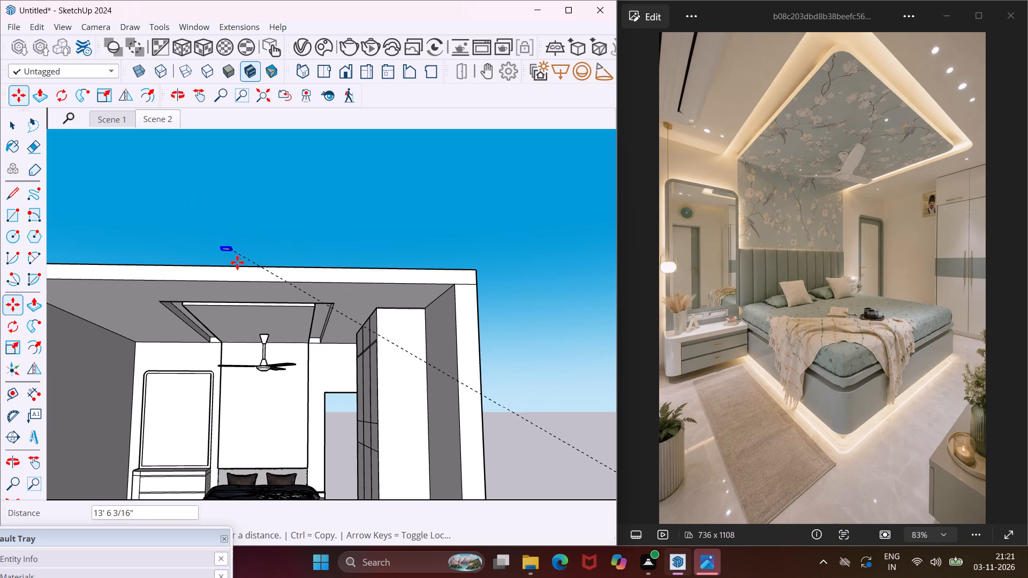
scroll(259, 290, "up", 12)
scroll(333, 288, "up", 3)
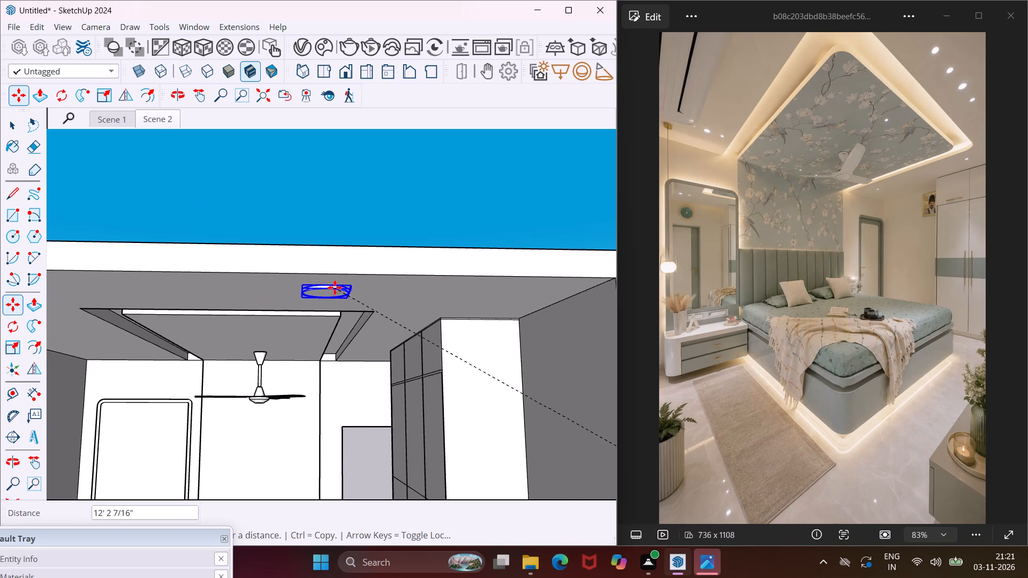
middle_click_drag(335, 287, 399, 264)
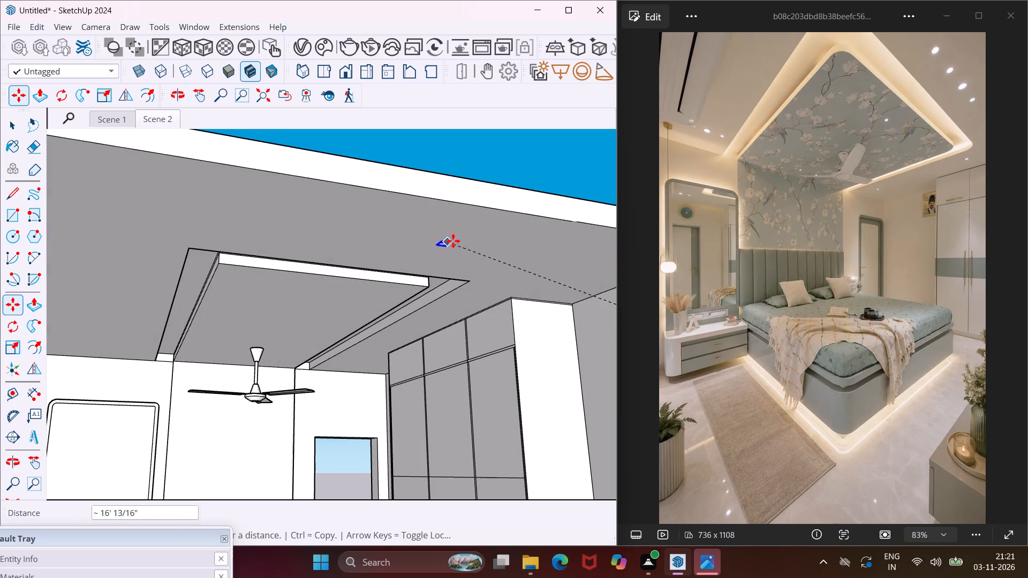
left_click(456, 240)
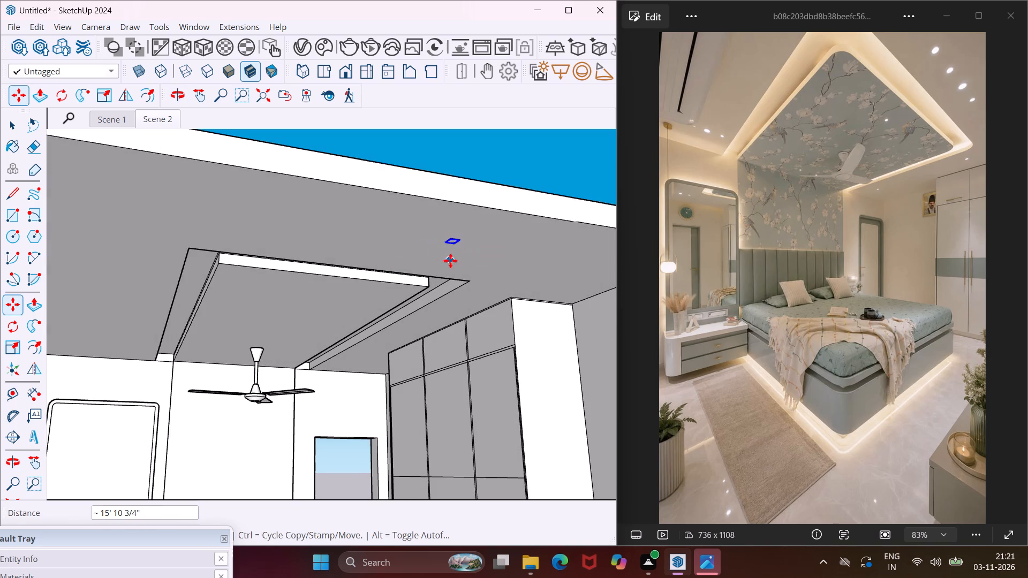
Copy the ceiling light about 1' 2 5/8" along the red axis toward the mirror side, repeating it as an array of 4 copies.
left_click(450, 261)
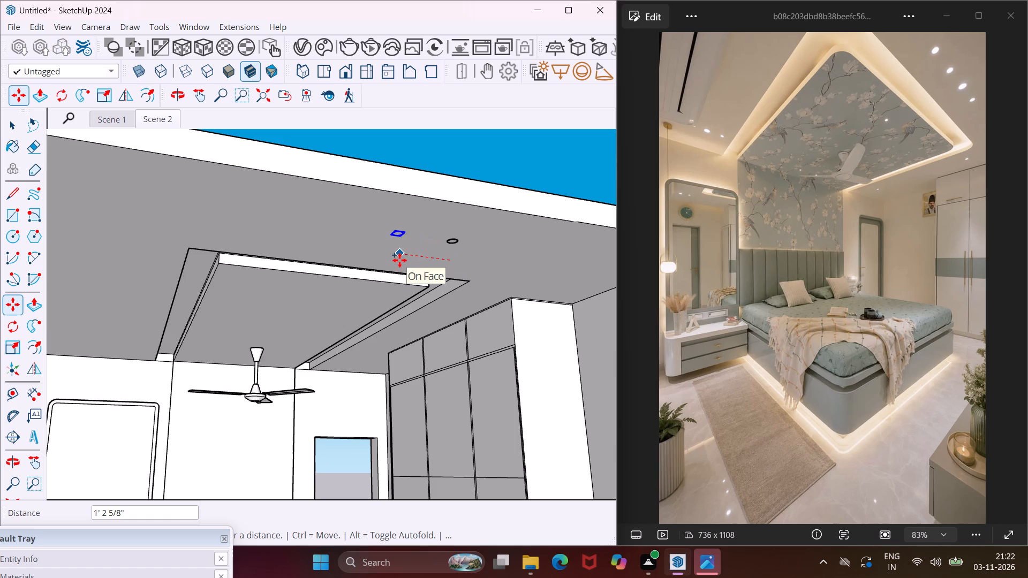
left_click(399, 260)
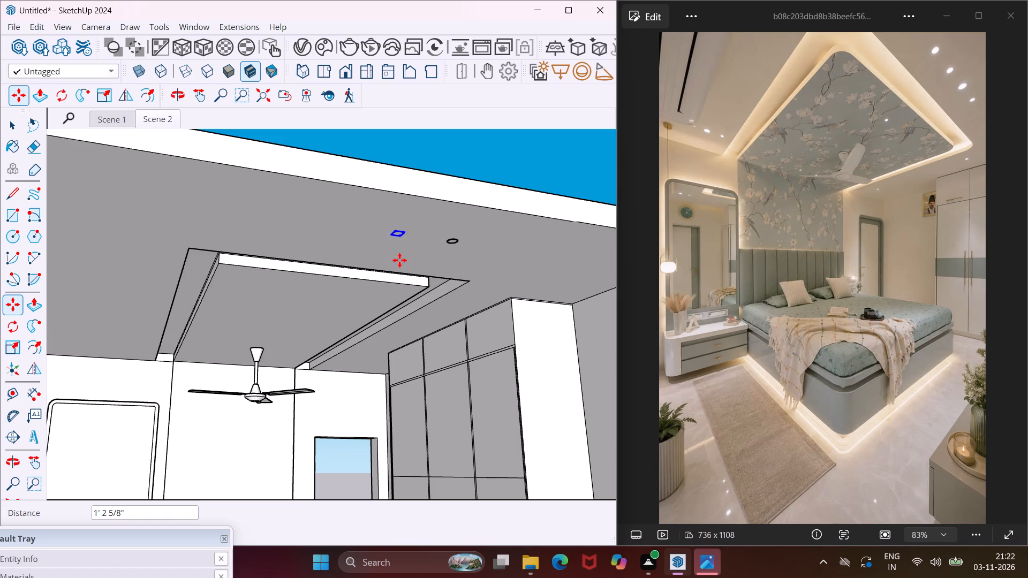
key("asterisk")
key("4")
key("Return")
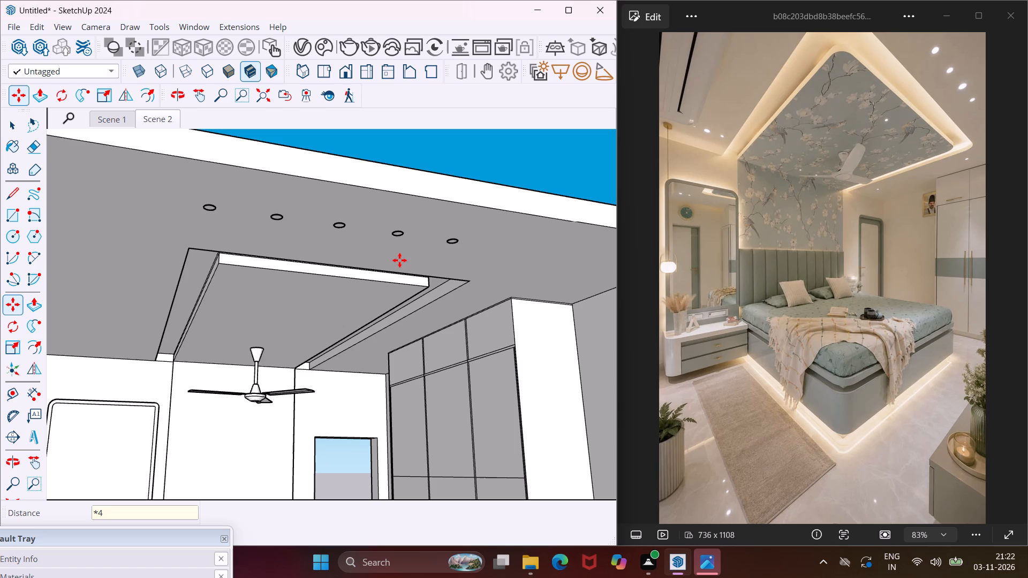
key("Escape")
key("space")
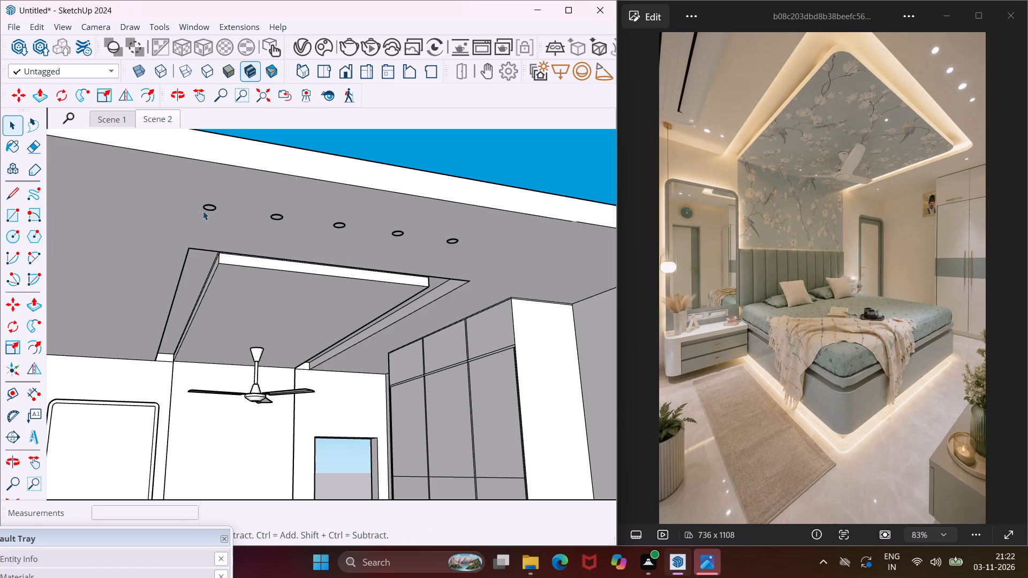
Copy the row's end light nearest the mirror side about 3' 6 3/8" diagonally onto the ceiling strip beside the recessed panel.
scroll(209, 210, "up", 3)
left_click(205, 204)
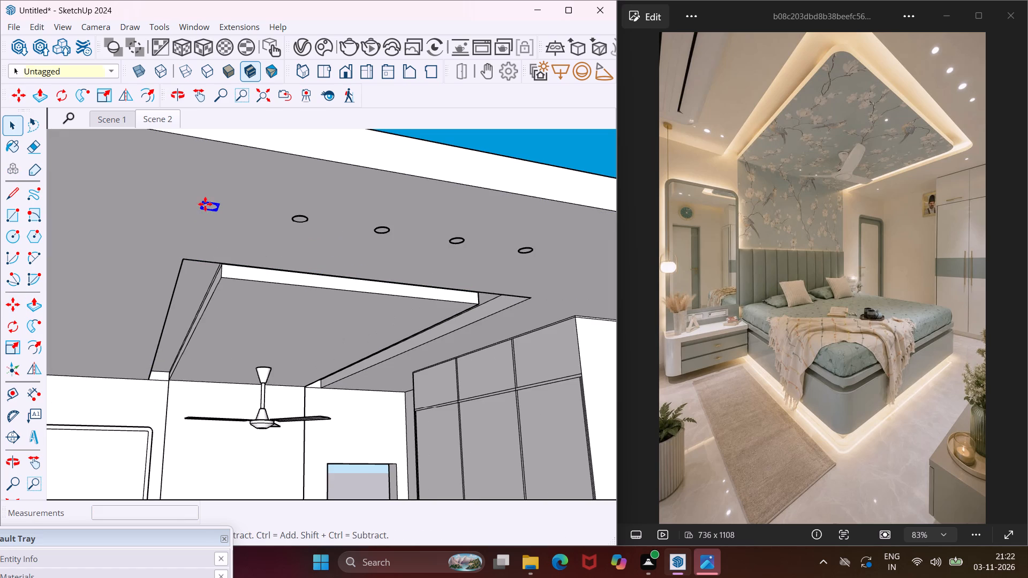
key("m")
left_click(173, 204)
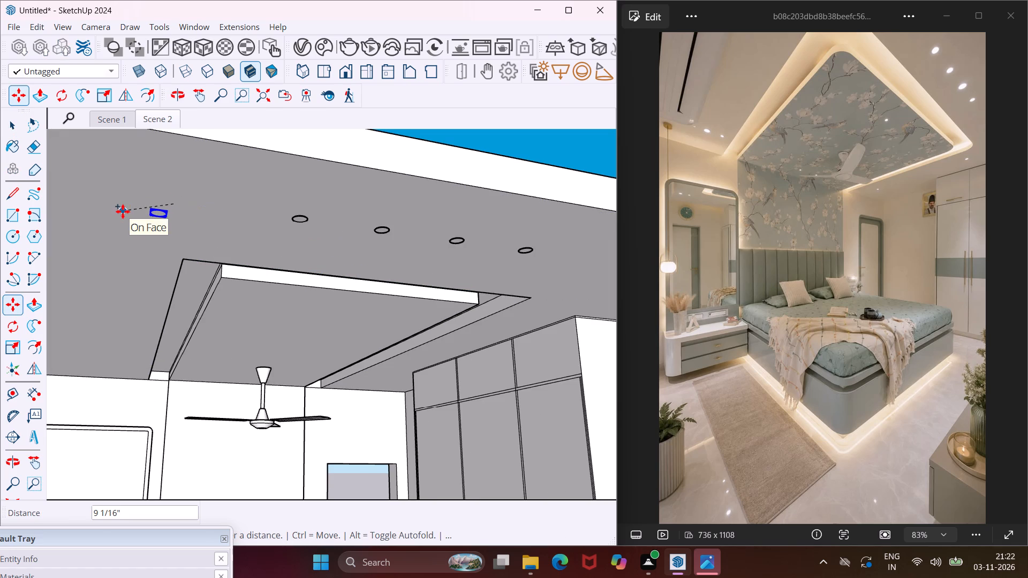
left_click(94, 276)
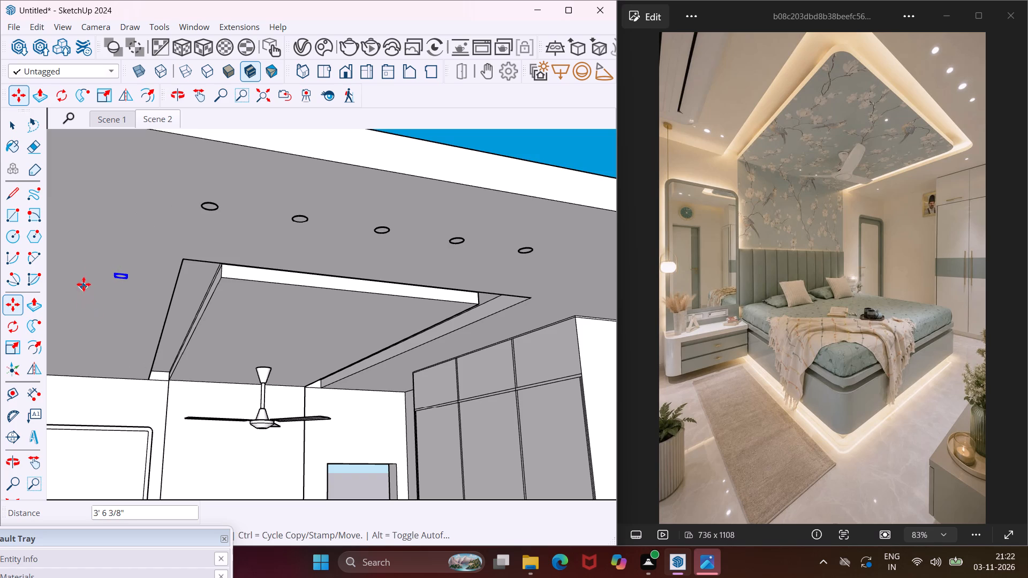
Copy that side light about 7' 5 5/8" along the ceiling strip toward the bed wall, on the mirror side of the panel.
left_click(84, 284)
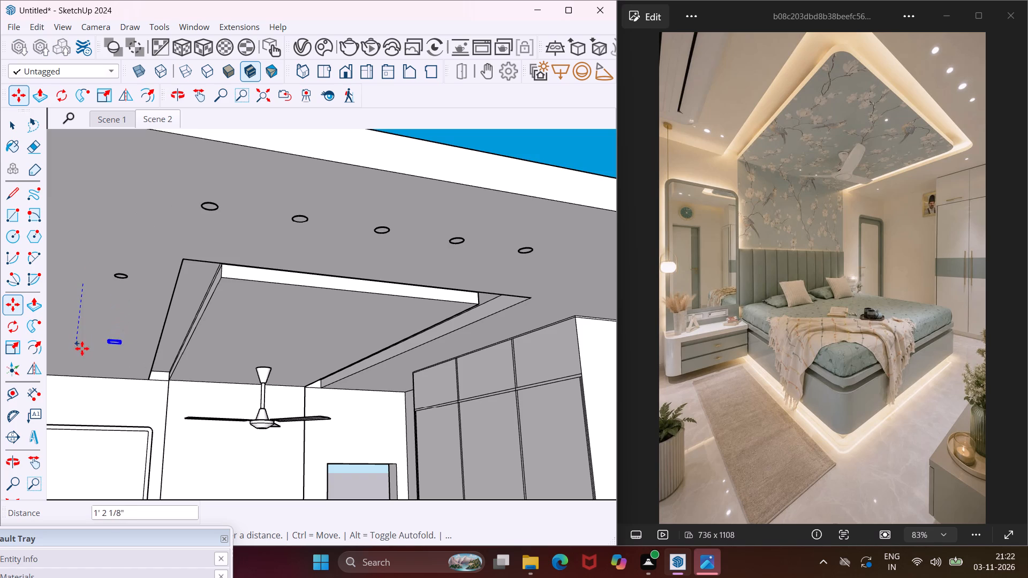
scroll(81, 362, "up", 3)
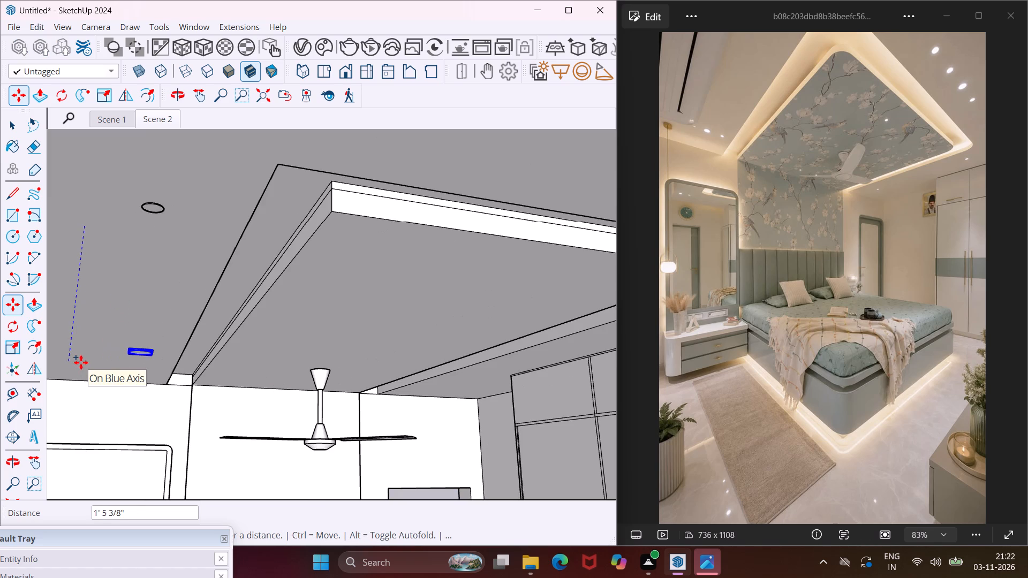
scroll(79, 361, "up", 3)
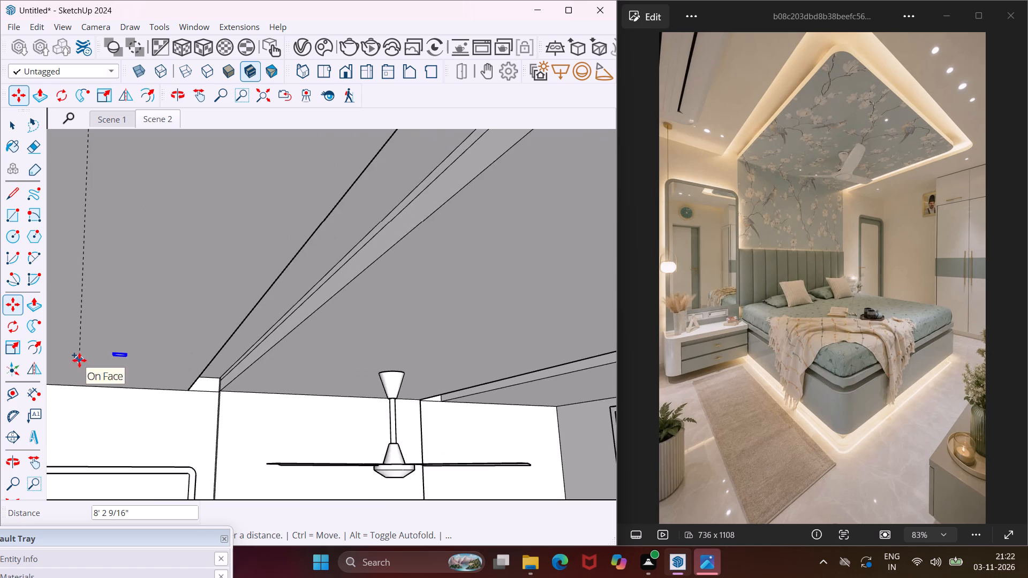
middle_click_drag(79, 360, 79, 332)
scroll(79, 360, "up", 1)
scroll(87, 245, "down", 2)
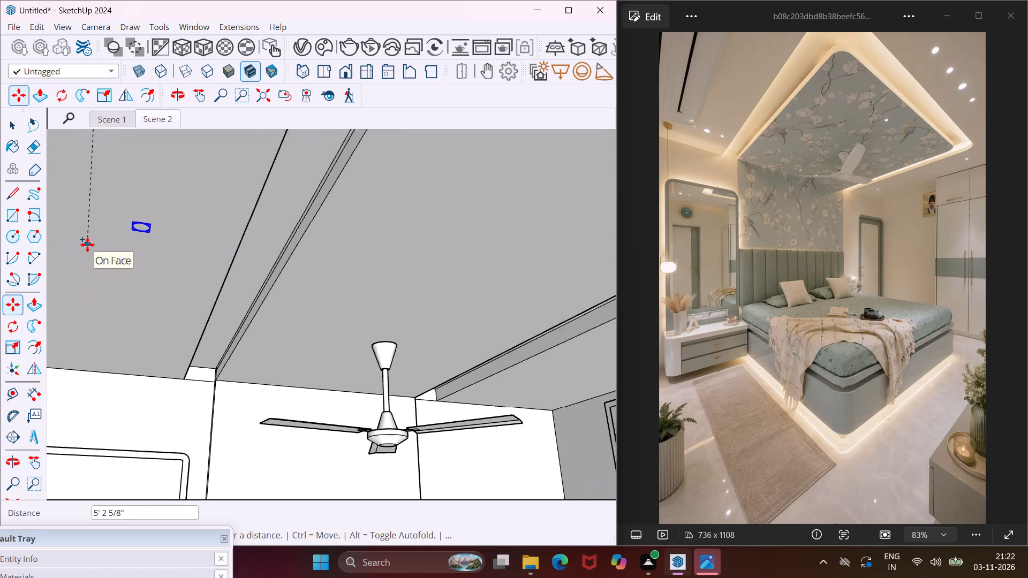
scroll(87, 245, "down", 2)
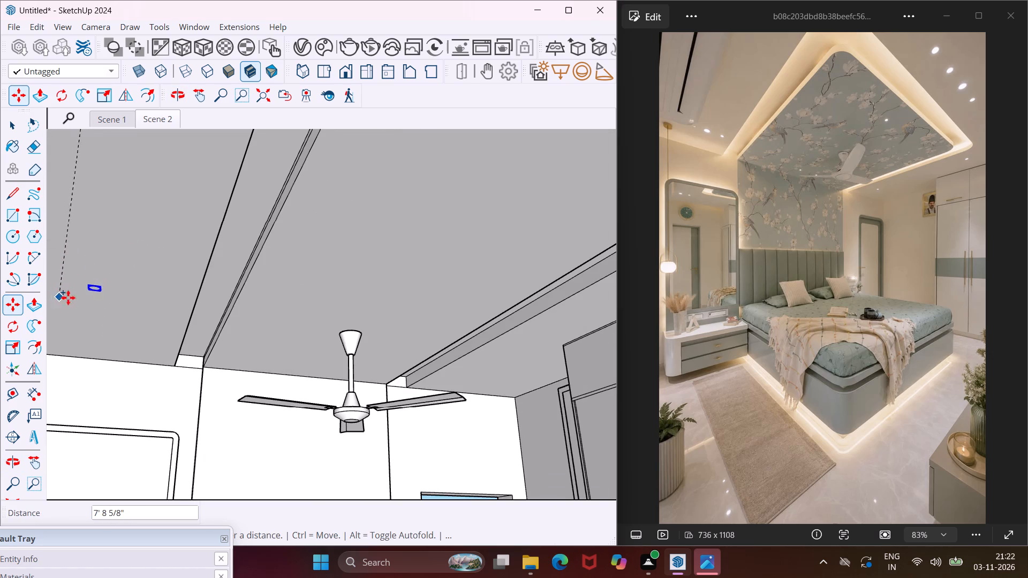
left_click(113, 300)
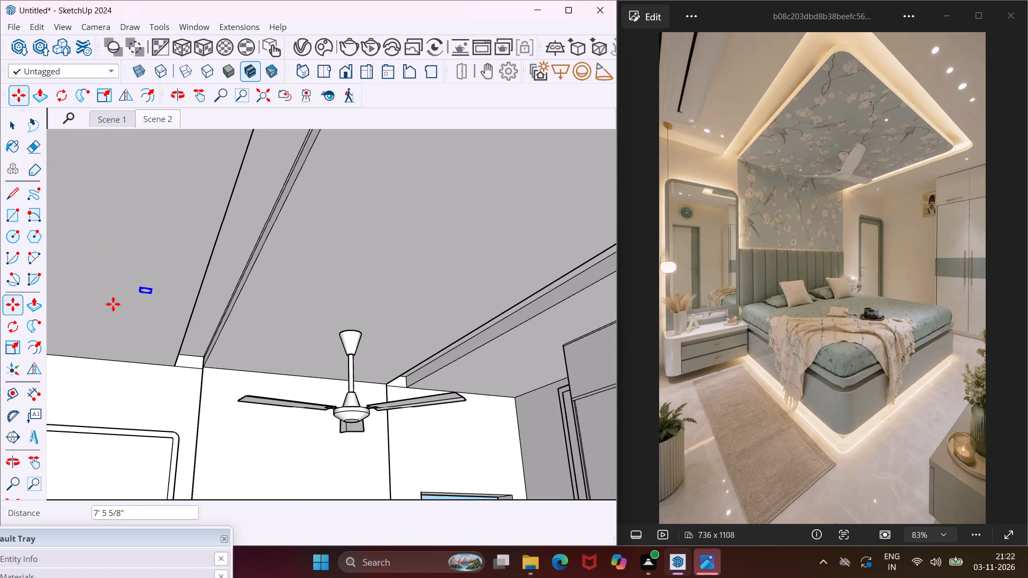
Copy the light near the bed wall about 8 15/16" along the red axis, away from the recessed panel.
left_click(114, 312)
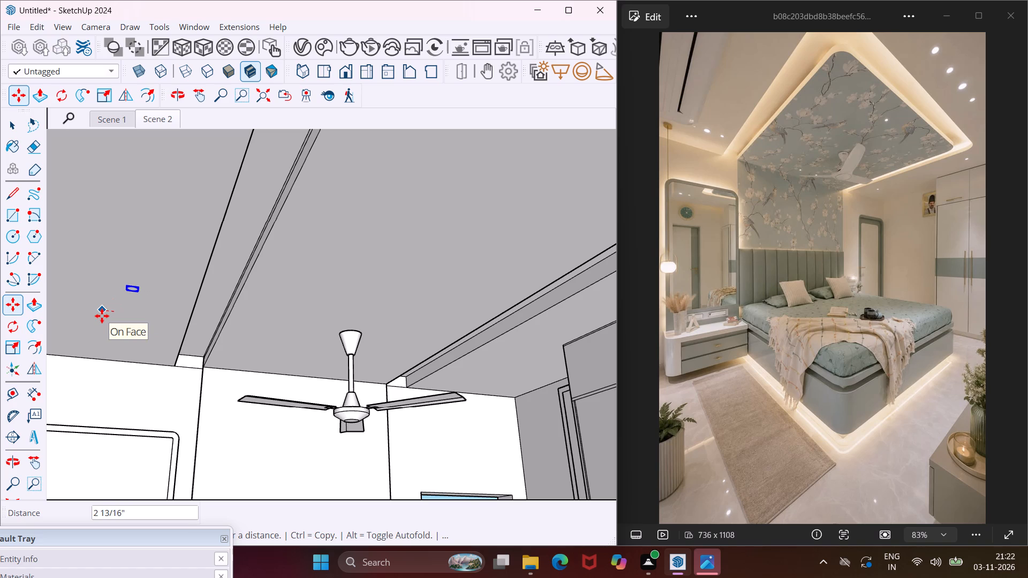
left_click(75, 309)
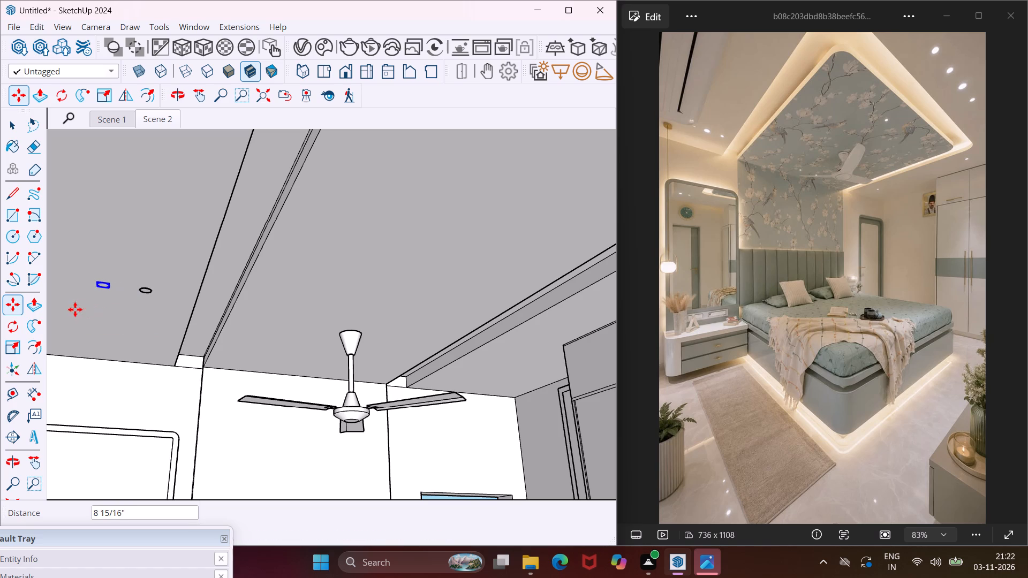
Copy the selected light about 9' 6 11/16" across the recessed panel to the wardrobe-side ceiling strip near the bed wall.
left_click_drag(86, 313, 92, 314)
scroll(120, 317, "down", 2)
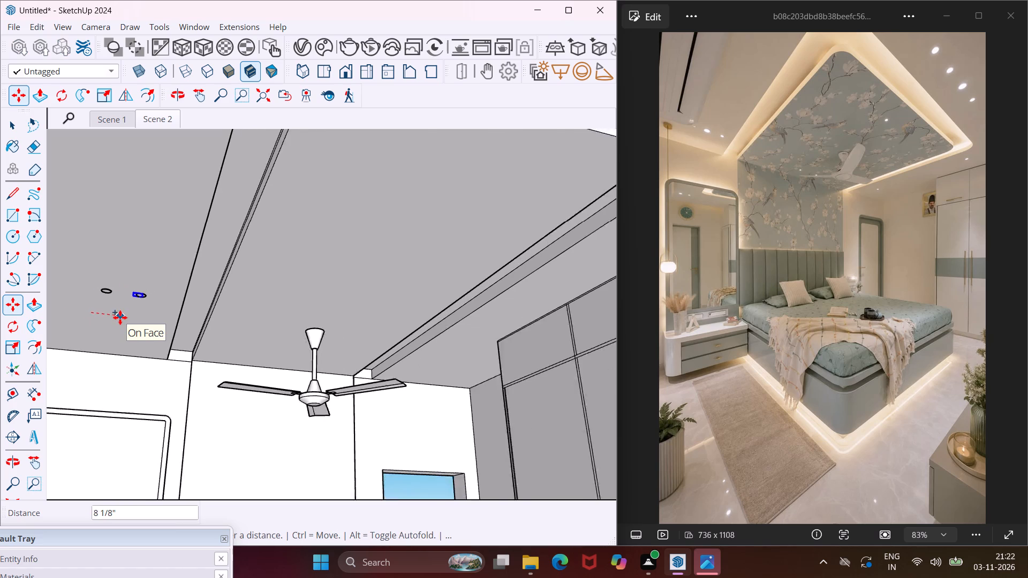
scroll(120, 317, "down", 1)
scroll(380, 369, "up", 1)
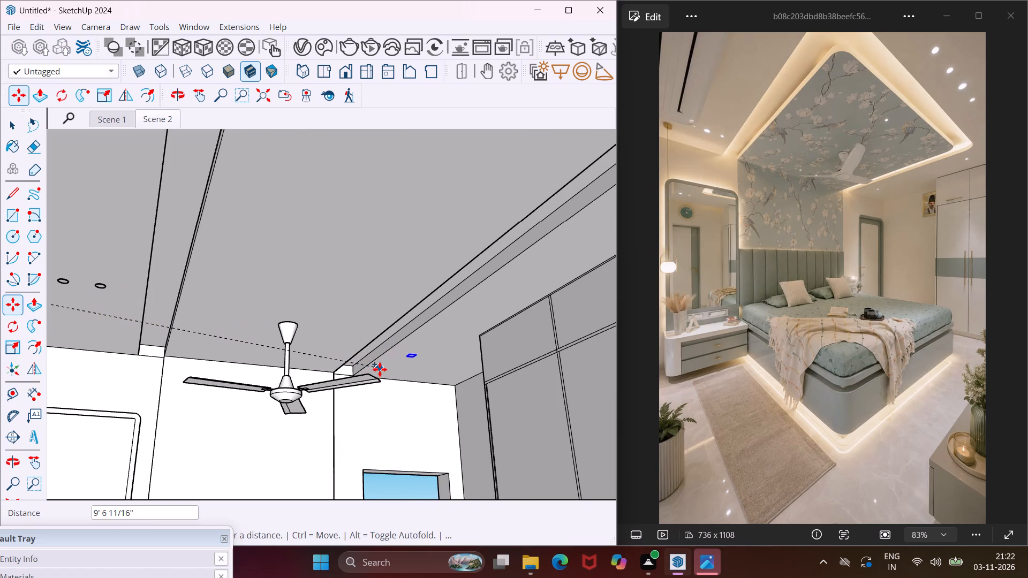
left_click(380, 369)
Copy the wardrobe-side light about 1' 8 11/16" along the red axis toward the wardrobe.
scroll(435, 357, "up", 5)
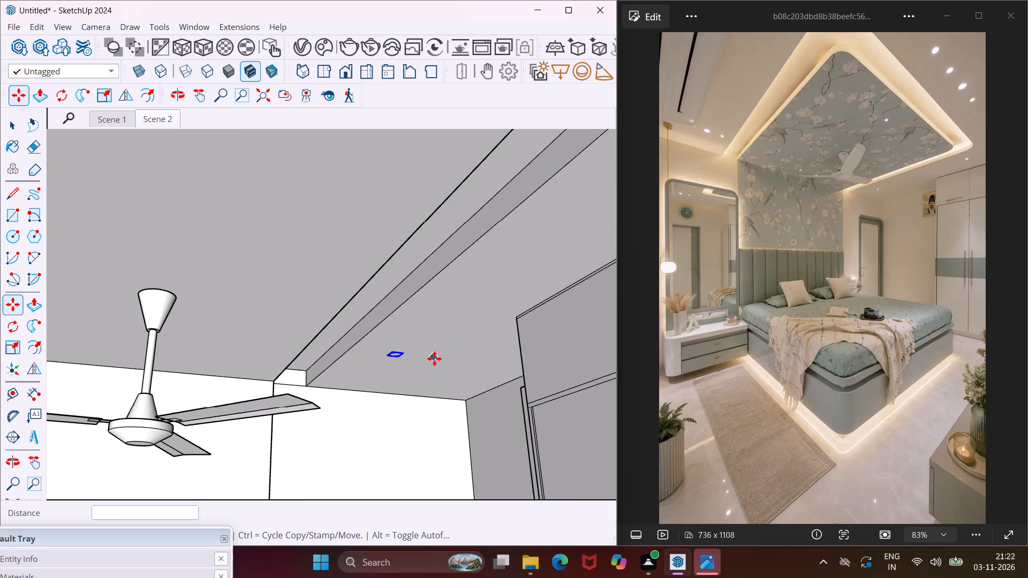
left_click(382, 381)
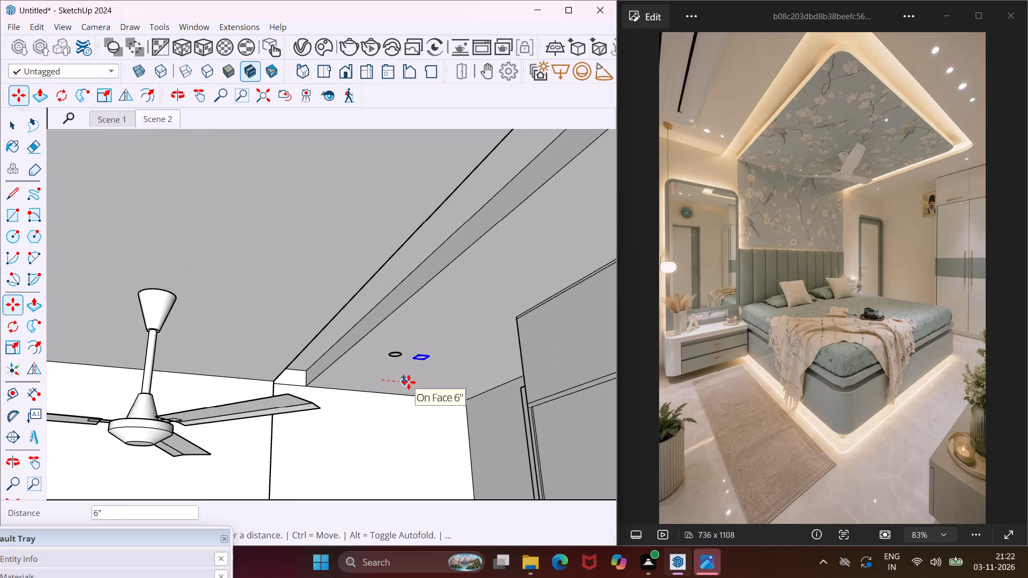
left_click_drag(457, 393, 432, 390)
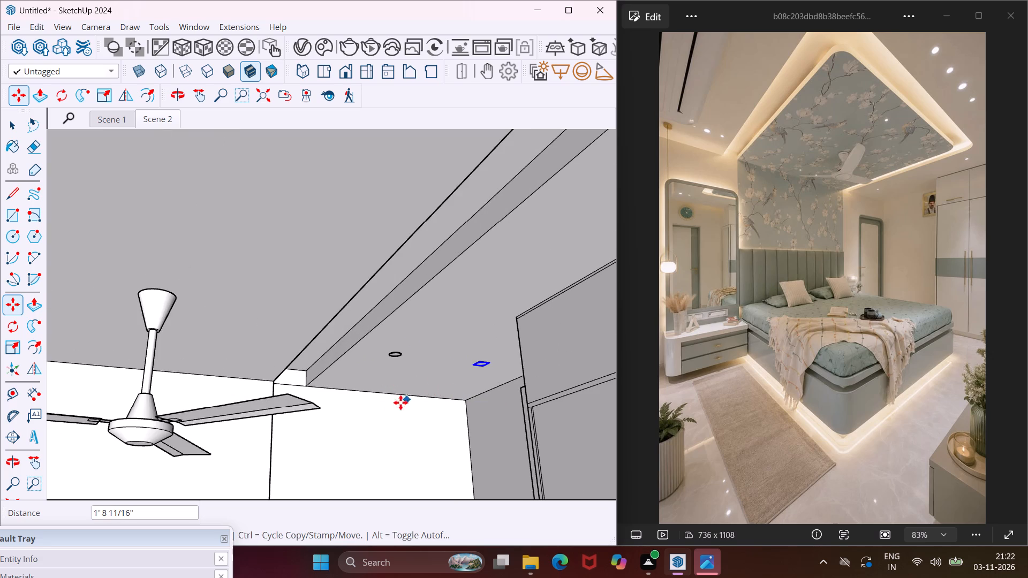
Move the selected wardrobe-side ceiling light about 9' 1 13/16" along its ceiling strip, away from the bed wall.
left_click(413, 375)
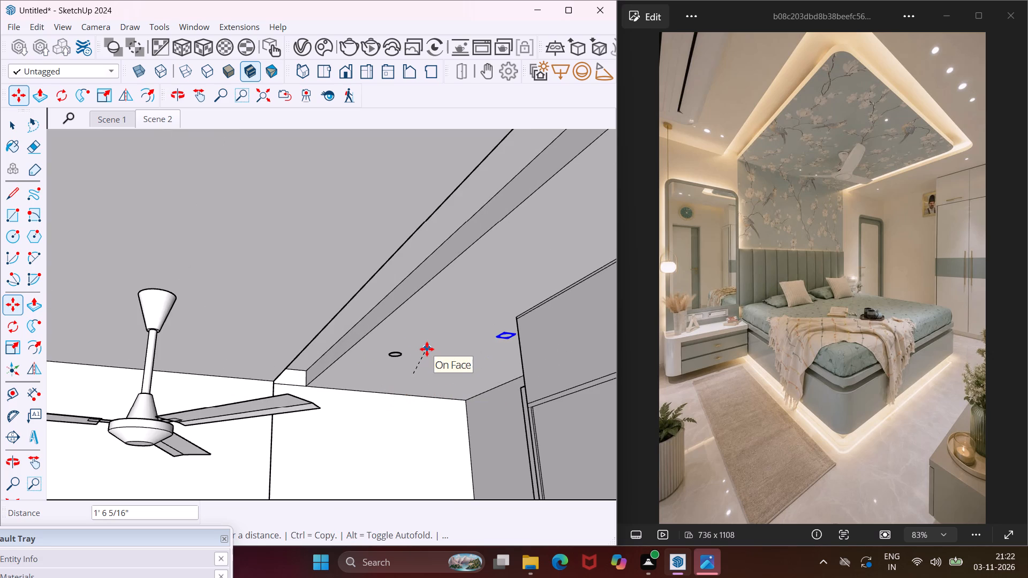
scroll(387, 341, "down", 2)
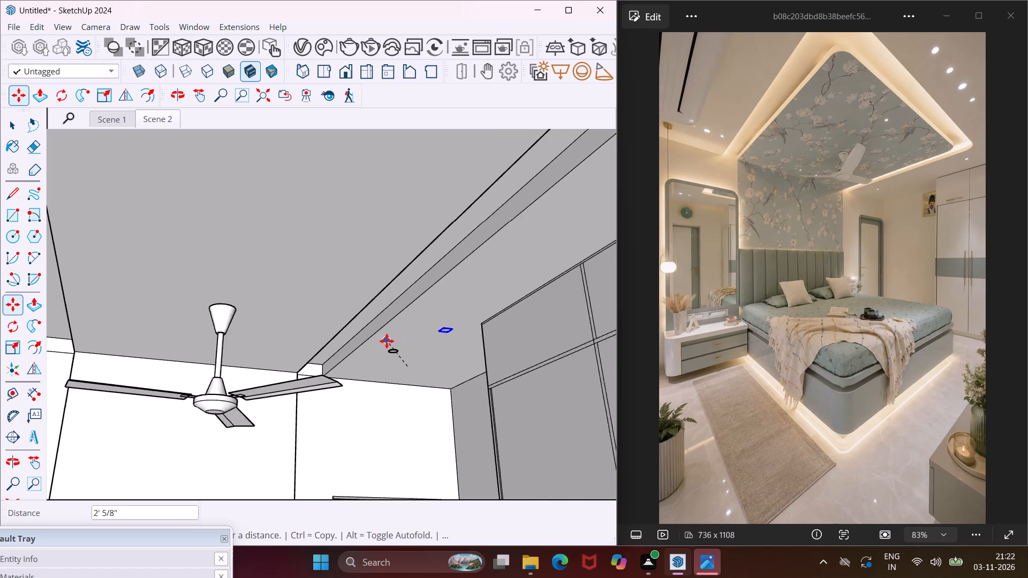
scroll(387, 341, "down", 10)
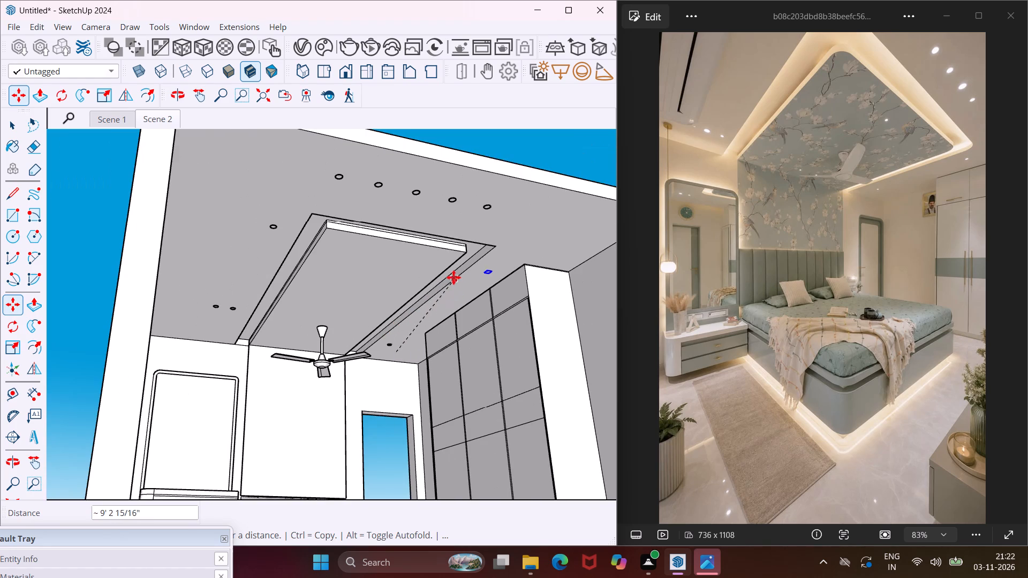
left_click(451, 278)
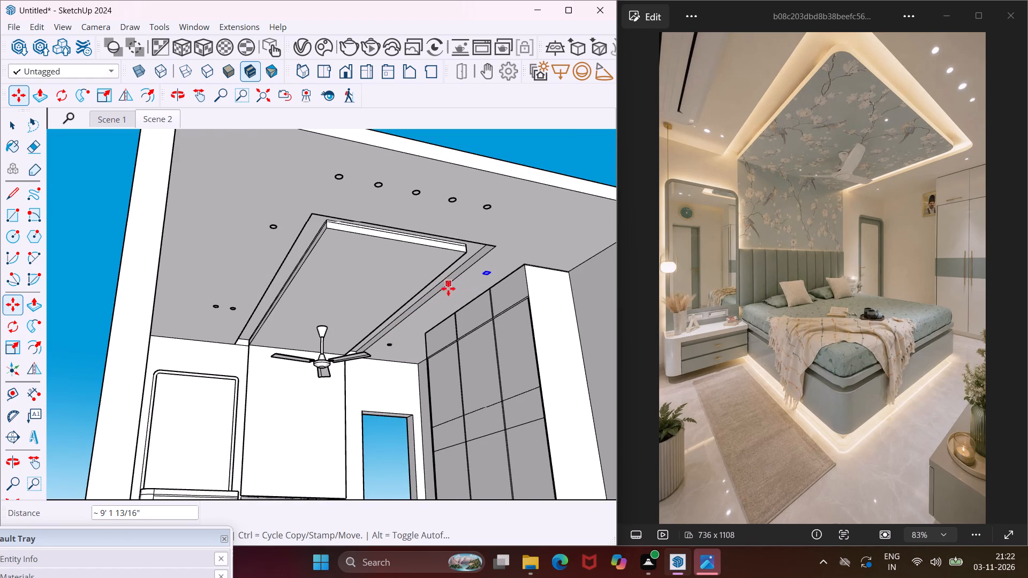
Copy that light about 4' 3 1/16" back along the strip, and shift the copy close to the bed wall beside the wardrobe.
left_click(464, 293)
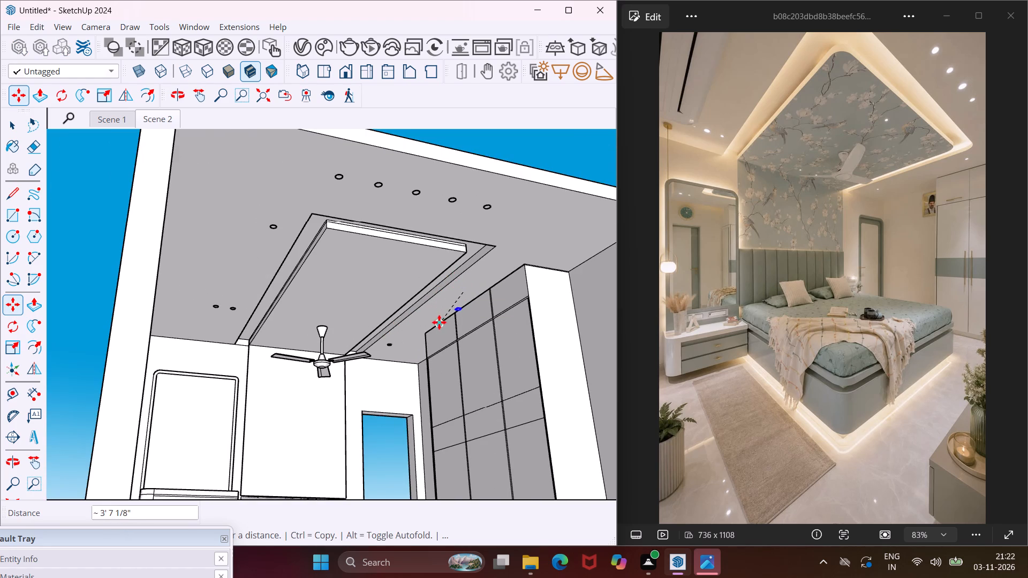
left_click(414, 324)
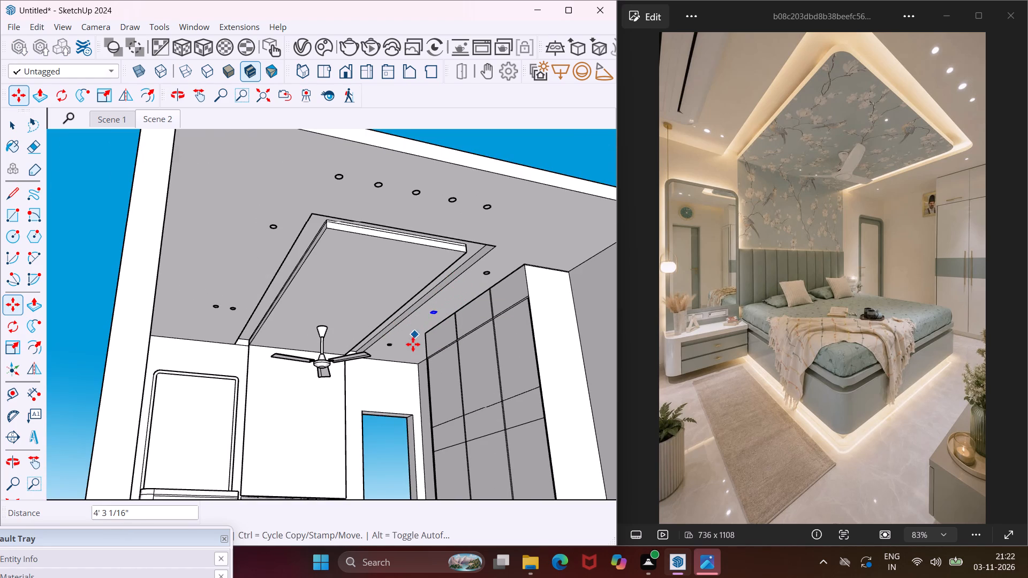
left_click(413, 333)
scroll(405, 360, "up", 4)
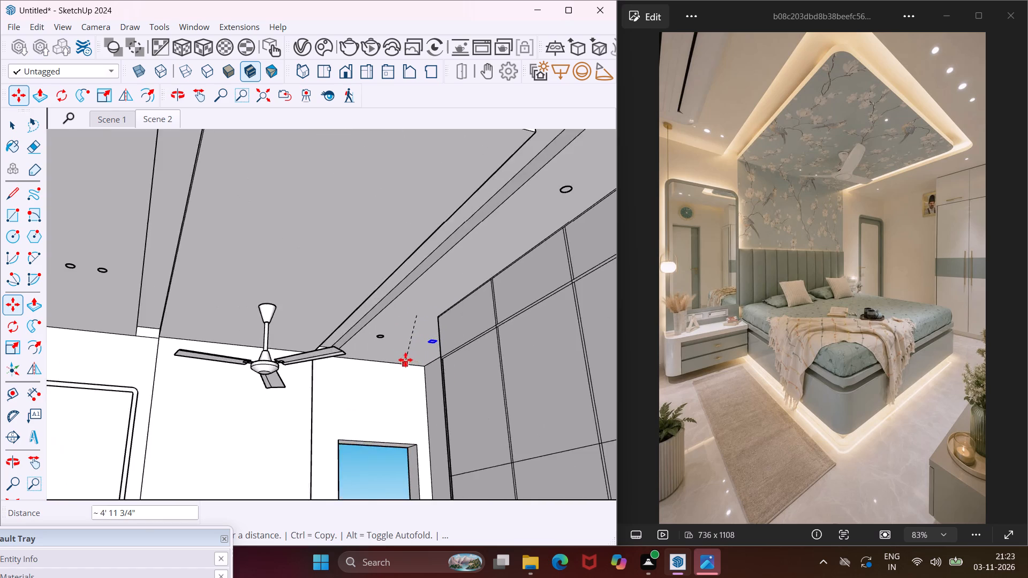
scroll(405, 360, "up", 4)
left_click(403, 354)
Copy the light beside the wardrobe about 5' 5" along the ceiling strip, away from the bed wall.
left_click(413, 348)
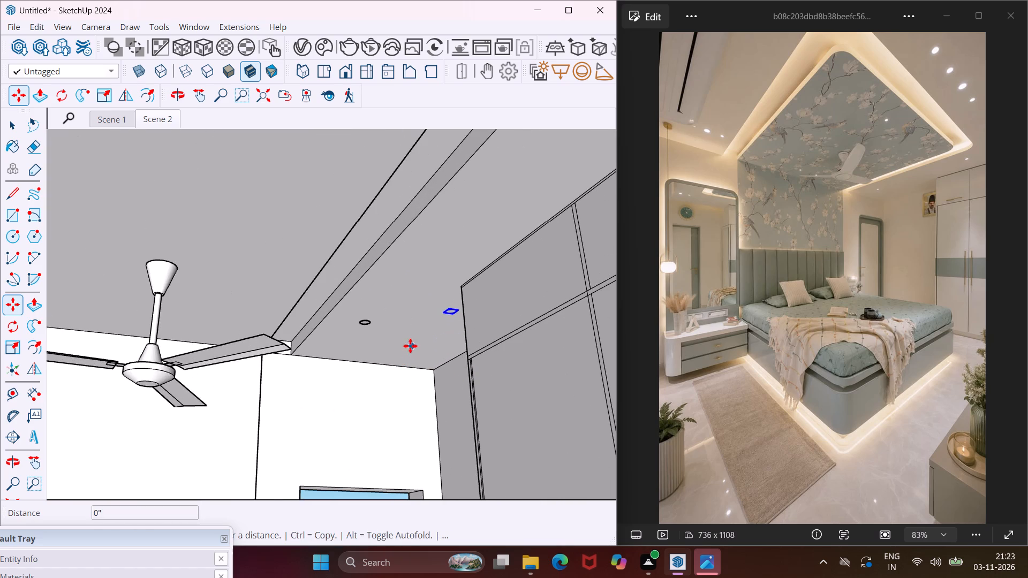
scroll(389, 351, "down", 7)
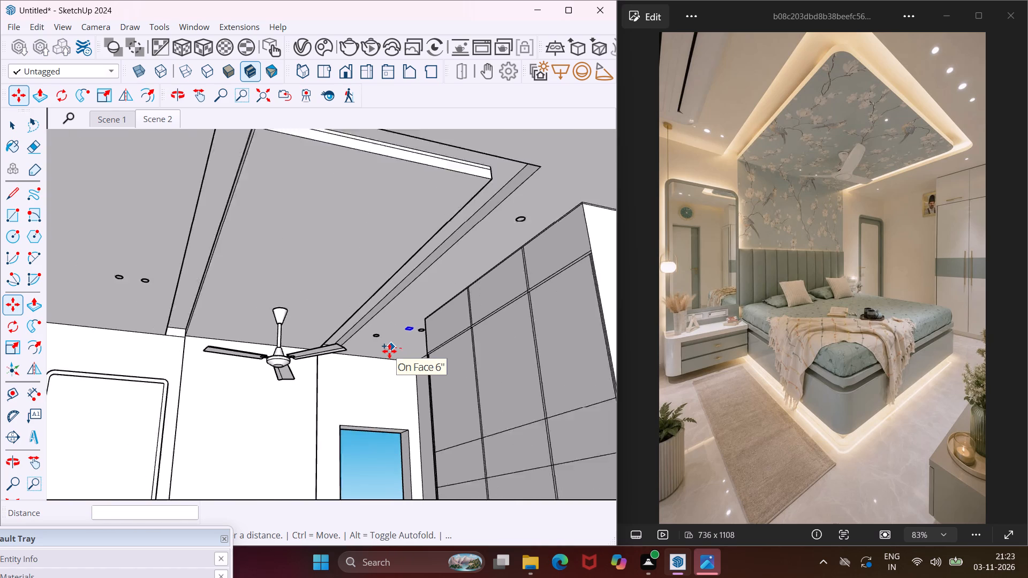
scroll(389, 351, "down", 2)
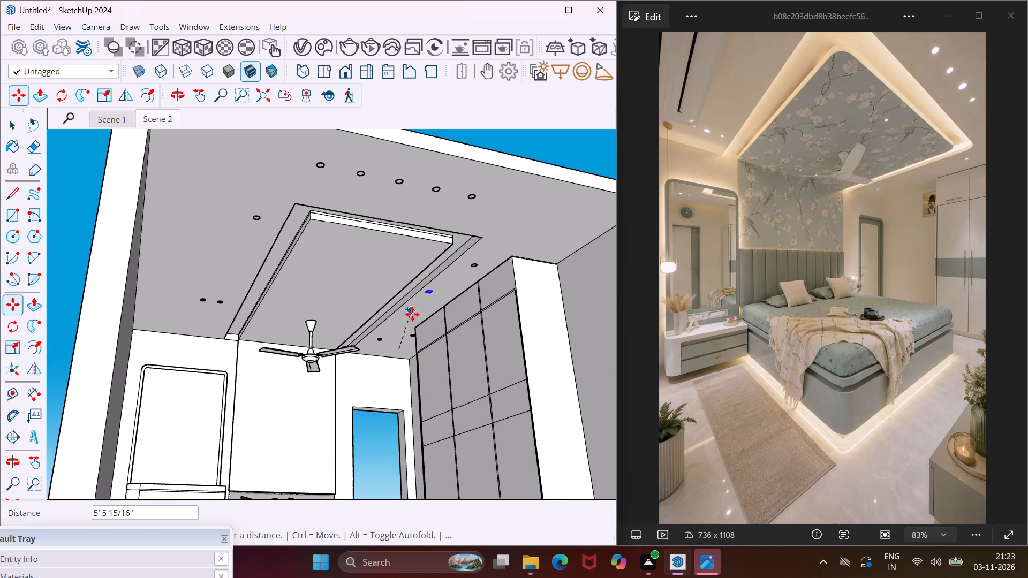
left_click(413, 316)
Copy that light across the recessed panel to the mirror-side ceiling, outside the existing side light.
left_click(412, 315)
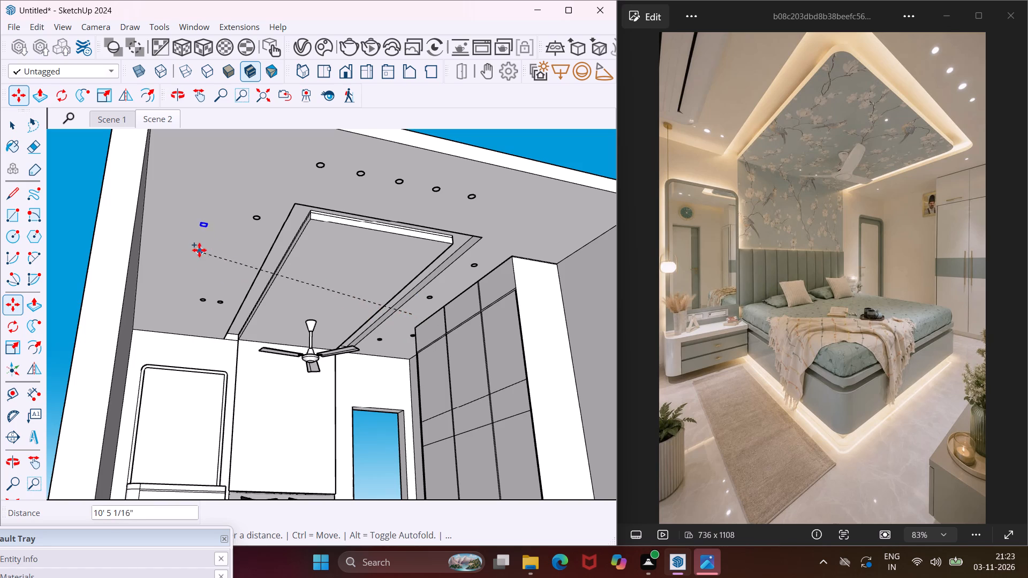
left_click(198, 230)
Copy the new mirror-side light about 3' 7 5/8" along the ceiling toward the bed wall.
left_click(196, 232)
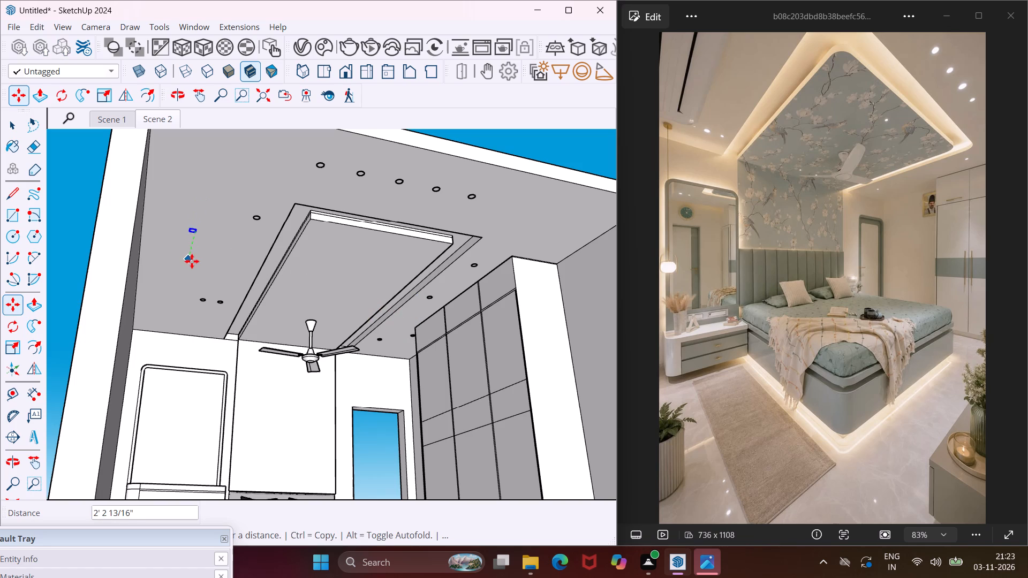
left_click(186, 276)
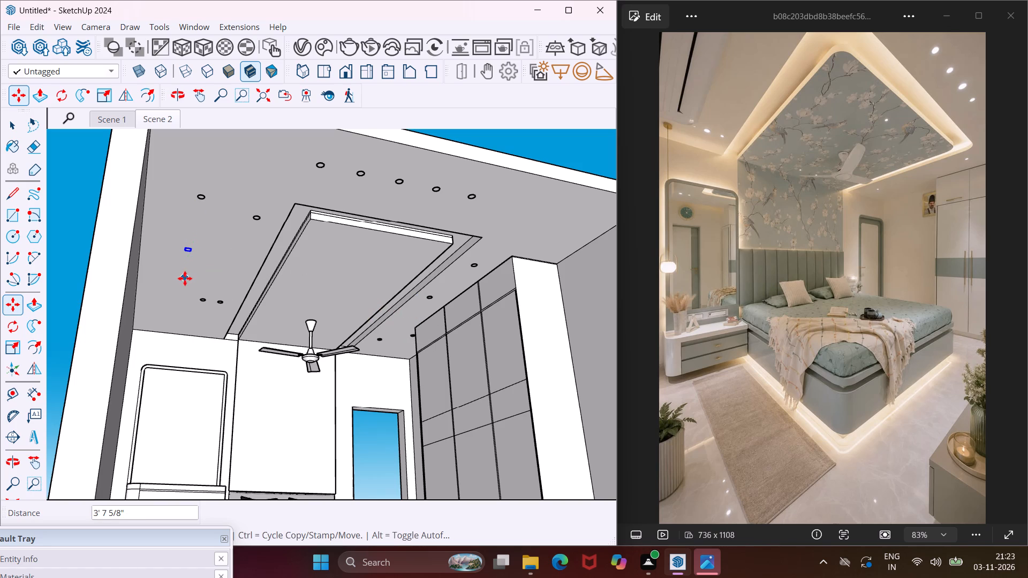
scroll(177, 317, "down", 5)
key("Escape")
key("space")
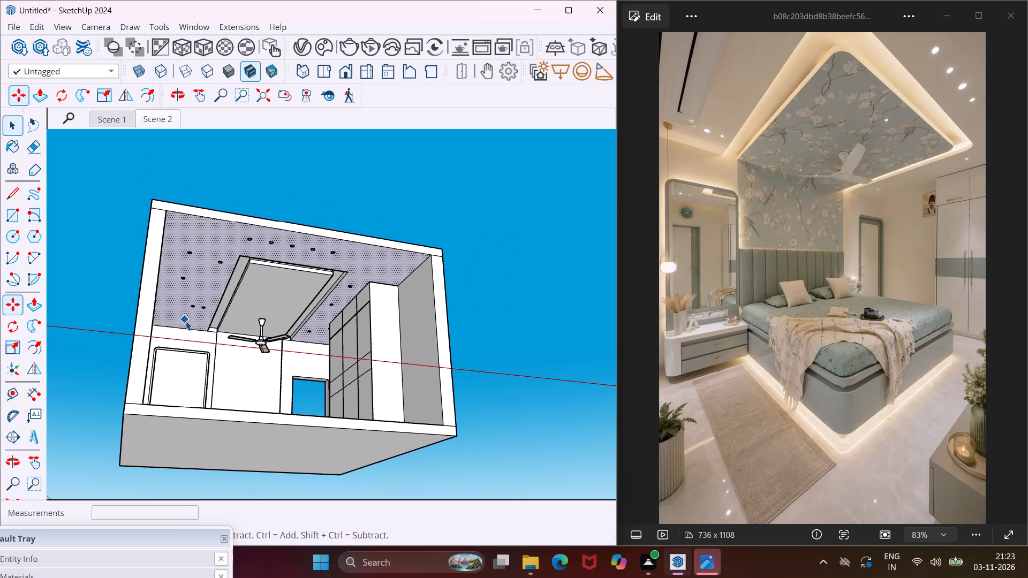
Search the Chaos Cosmos library for "potted plant".
scroll(199, 315, "down", 4)
middle_click_drag(212, 346, 208, 362)
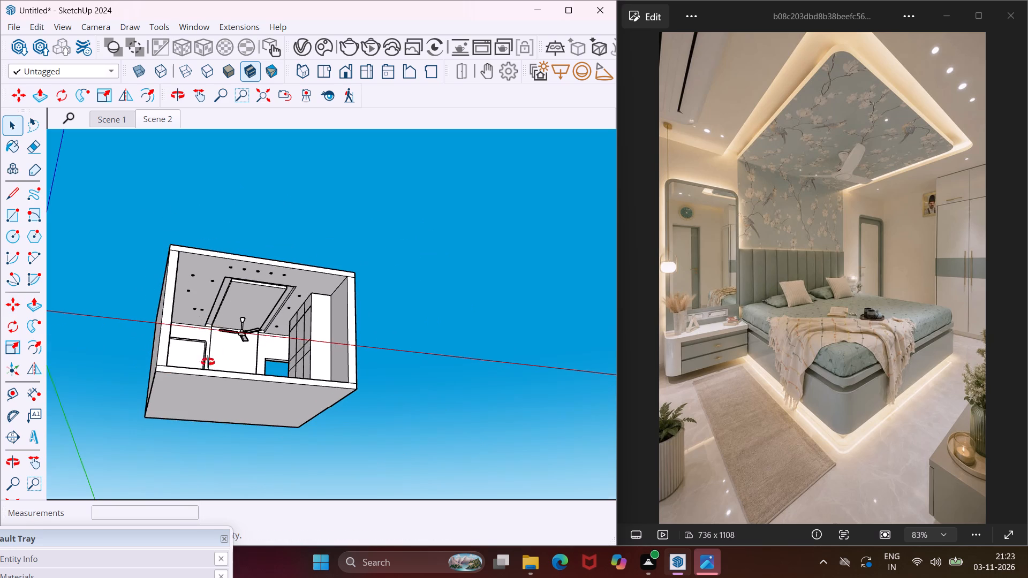
middle_click_drag(208, 362, 167, 457)
scroll(231, 413, "up", 4)
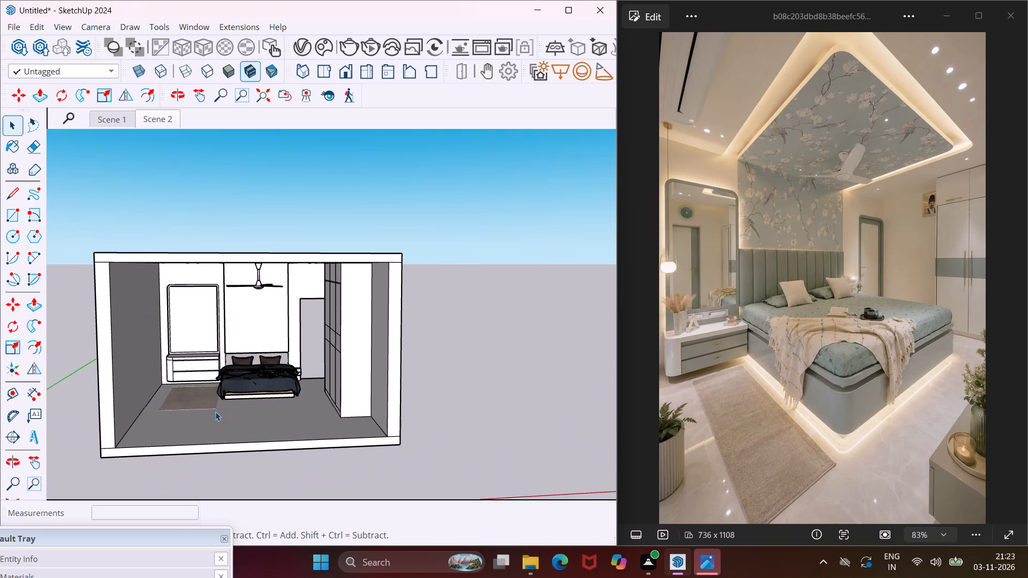
scroll(215, 412, "up", 3)
left_click(320, 48)
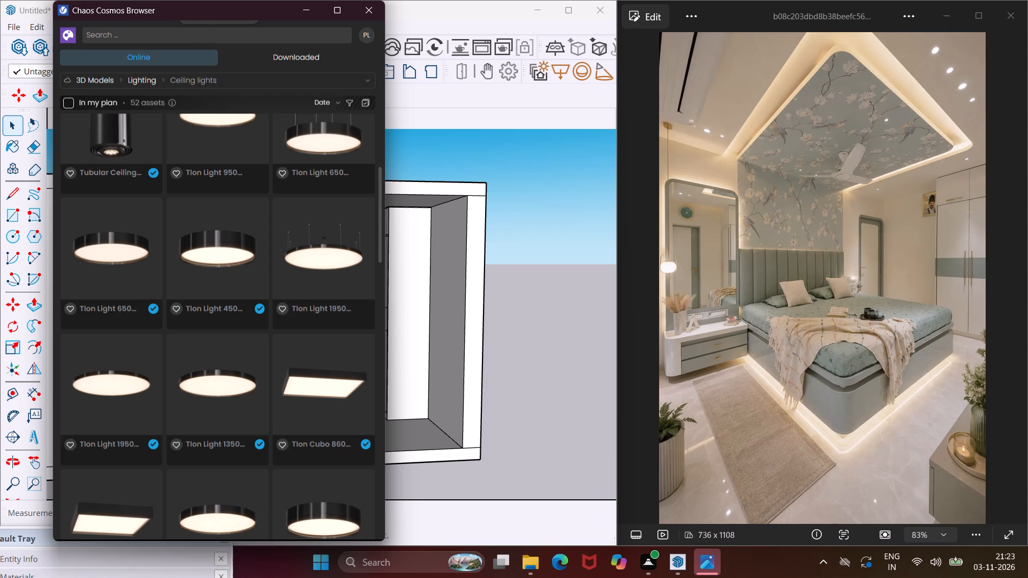
left_click(205, 33)
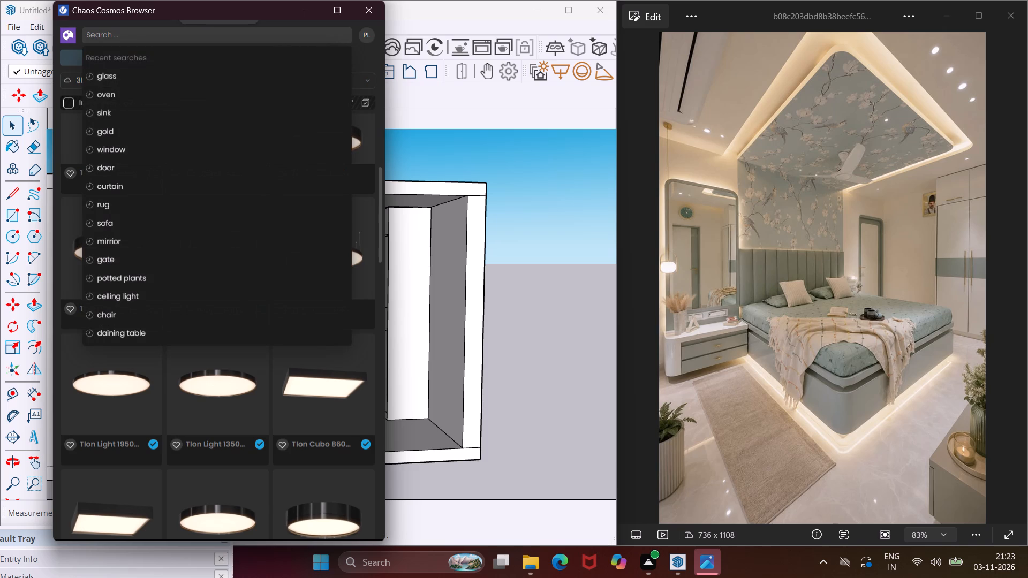
type("potted pl")
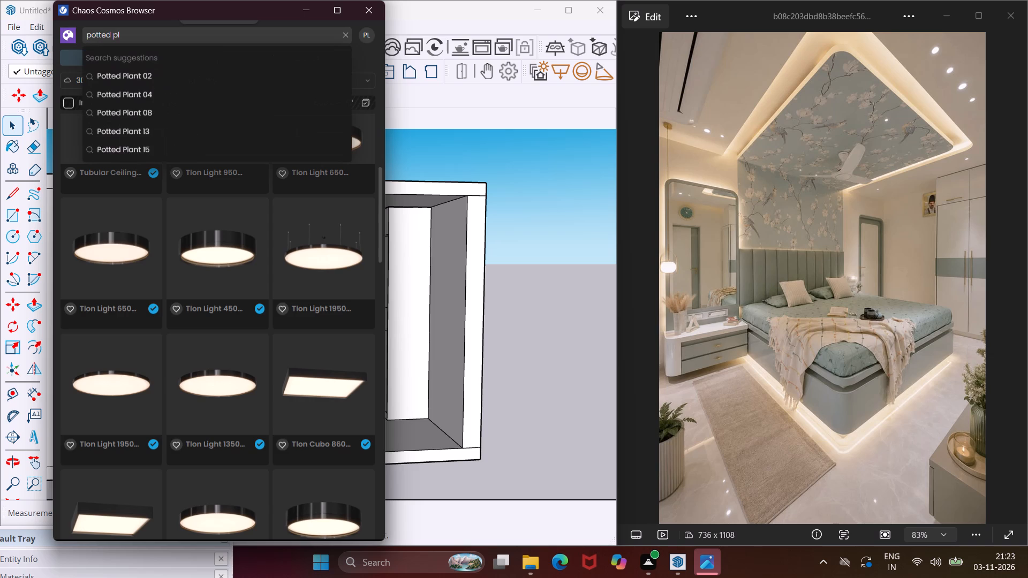
type("an")
key("t")
key("Return")
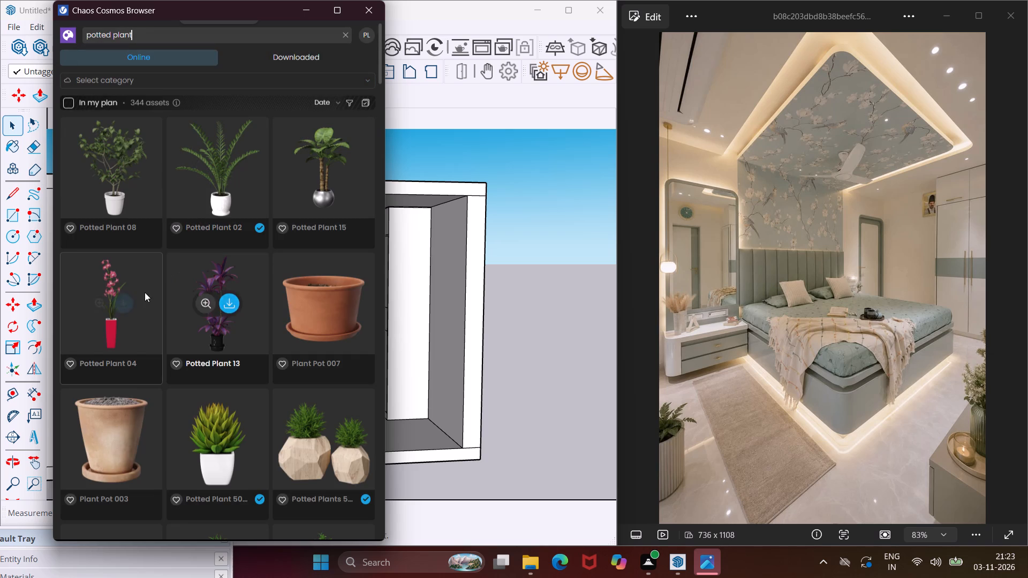
Import the leafy potted plant in a tall dark square pot and place it on the floor by the mirror-side wall, in front of the rug.
scroll(138, 297, "down", 1)
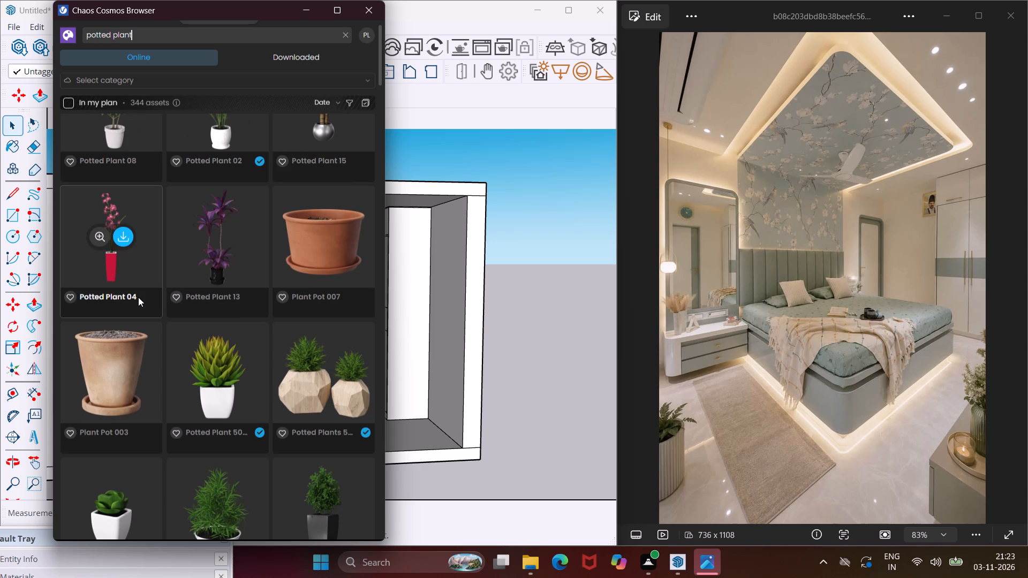
scroll(138, 297, "up", 2)
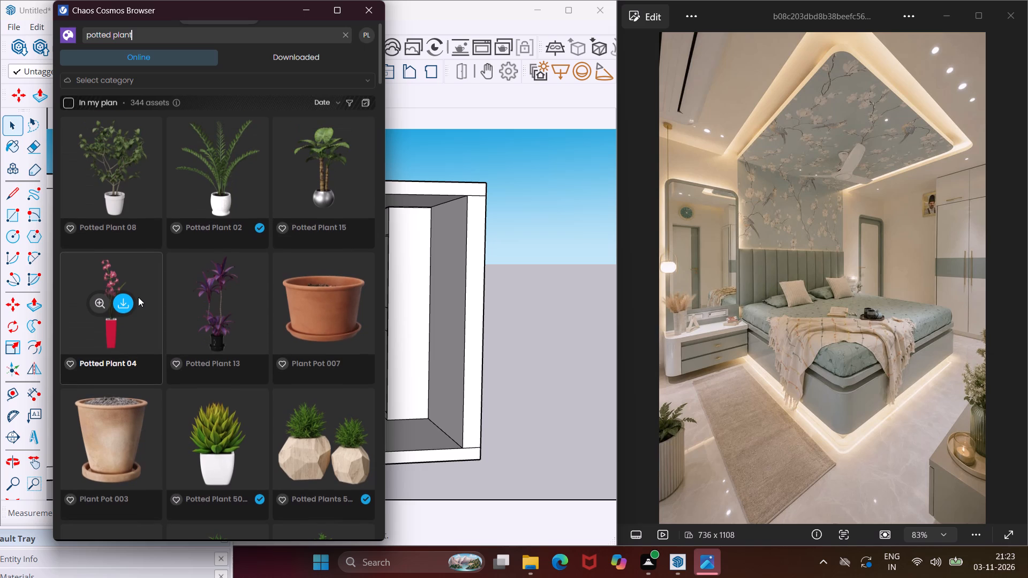
scroll(138, 297, "down", 2)
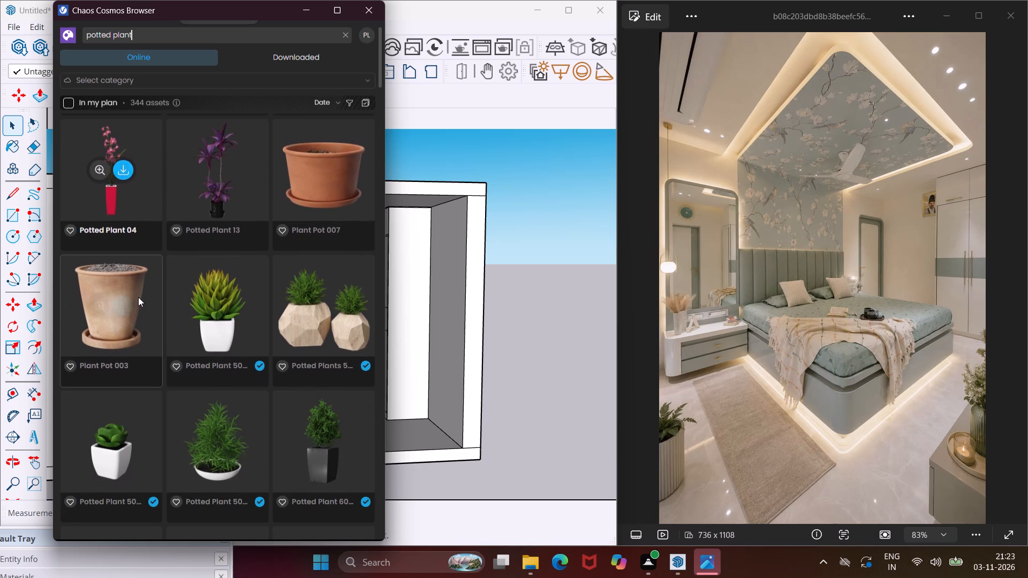
scroll(138, 297, "down", 1)
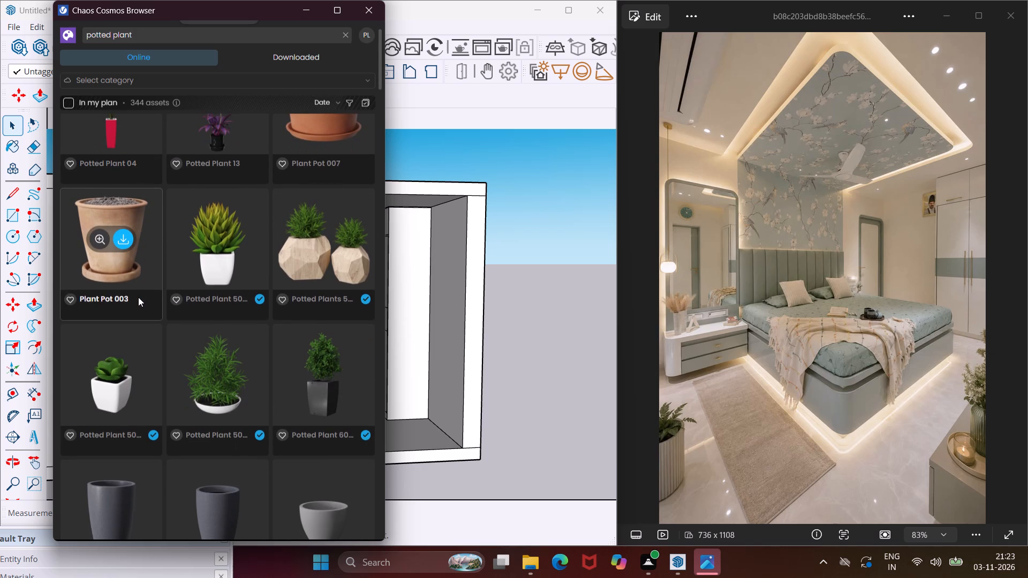
scroll(138, 297, "down", 1)
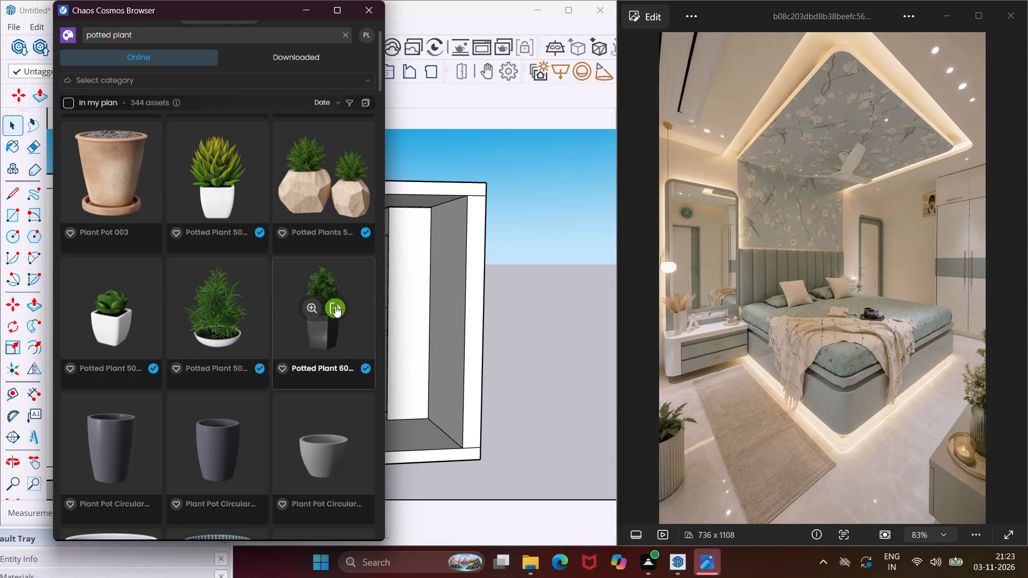
left_click(335, 303)
scroll(237, 386, "down", 3)
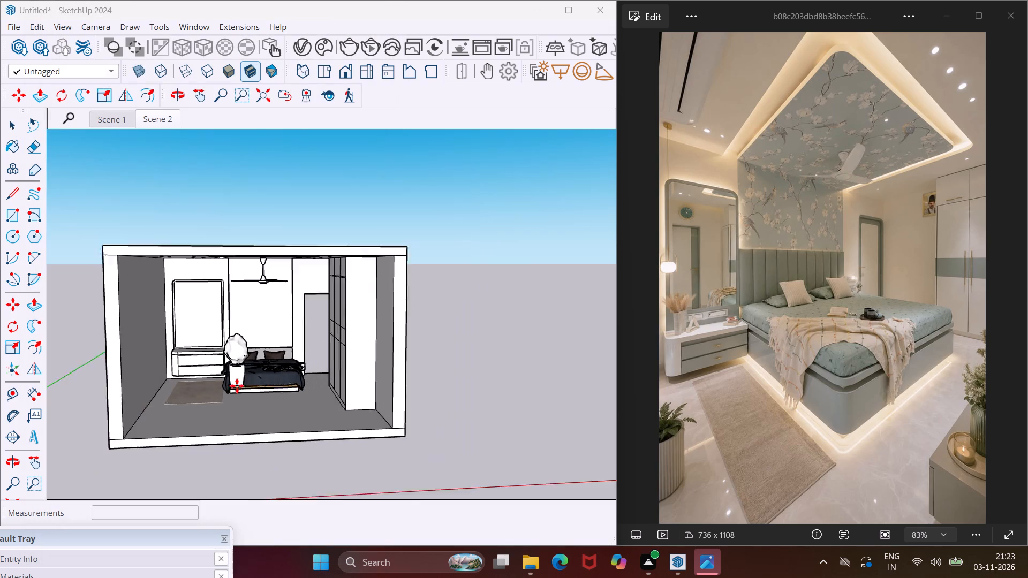
scroll(237, 386, "down", 2)
middle_click_drag(194, 406, 177, 463)
scroll(164, 451, "up", 8)
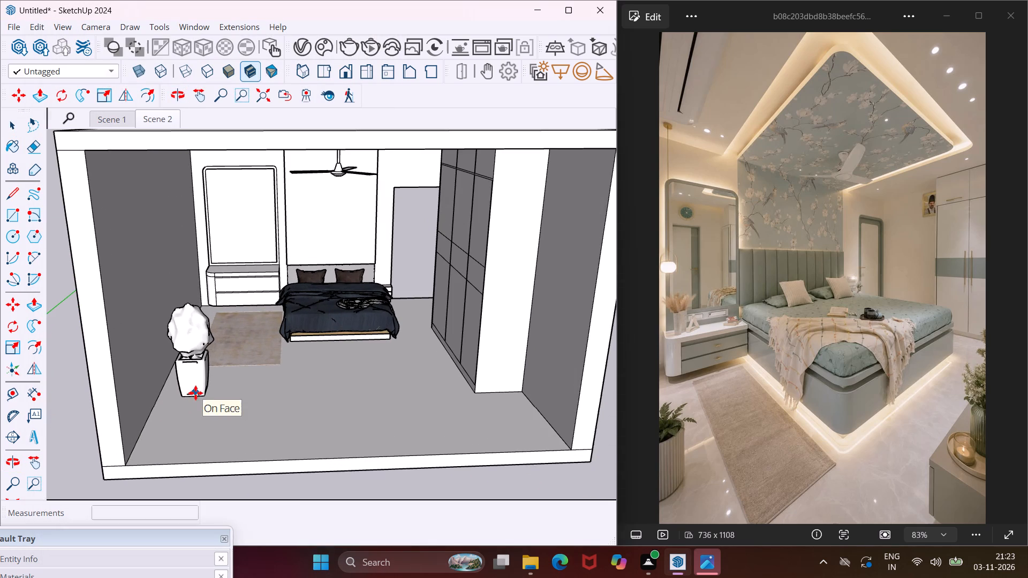
left_click(188, 394)
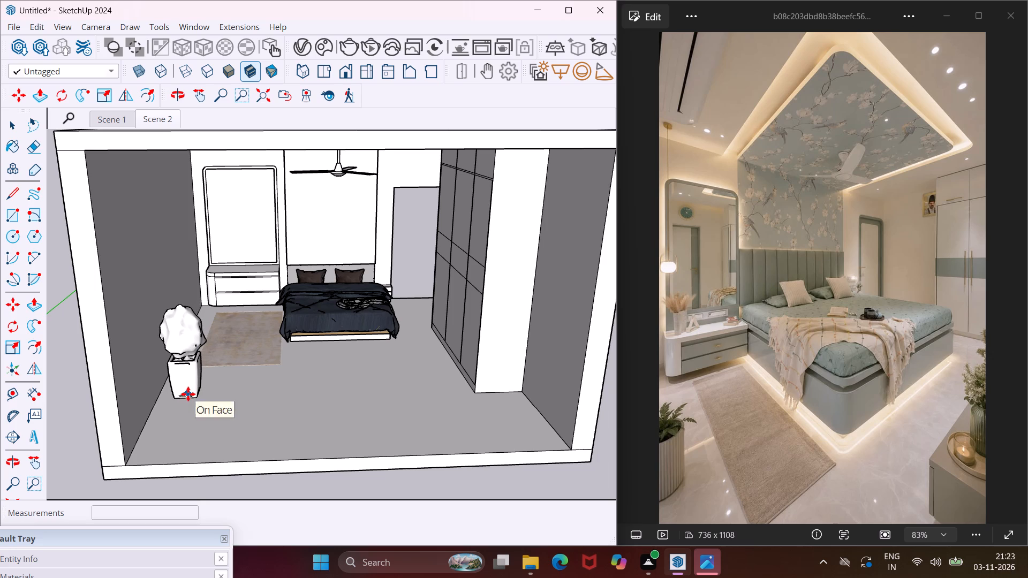
key("Escape")
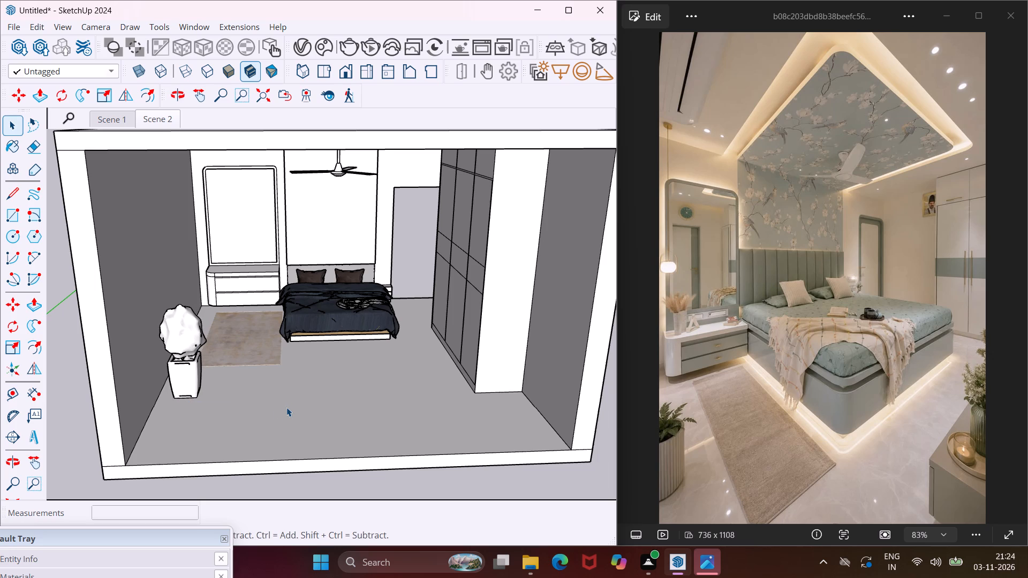
Open the Chaos Cosmos library and filter it to 3D Models, Lighting, Pendant lights.
scroll(284, 407, "down", 3)
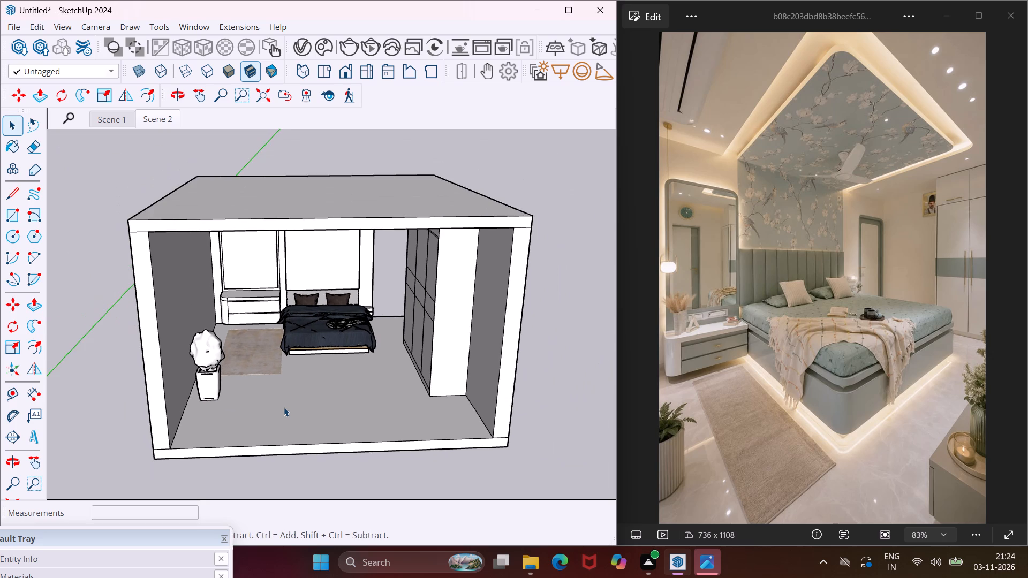
middle_click_drag(284, 407, 306, 313)
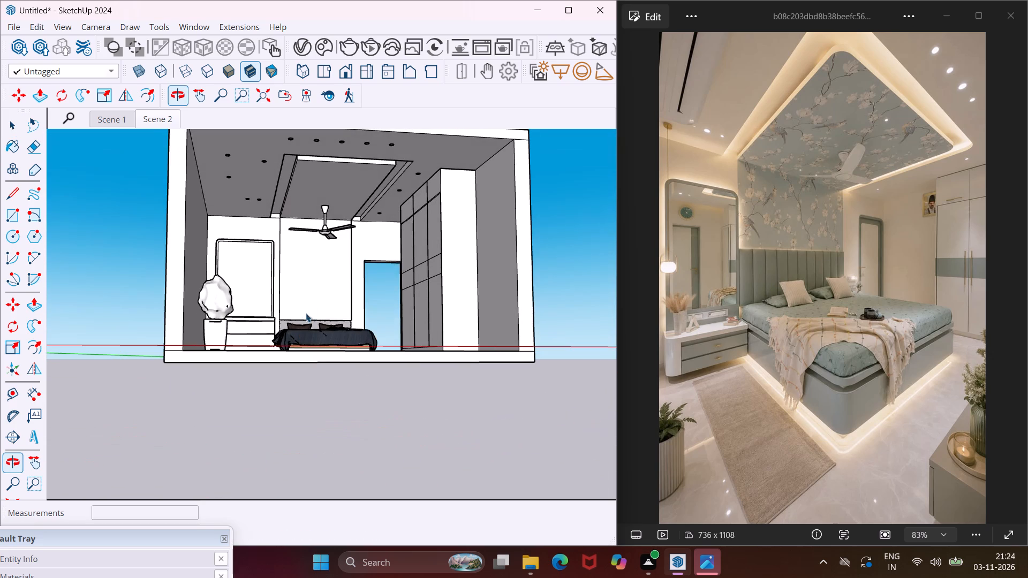
middle_click_drag(264, 351, 264, 351)
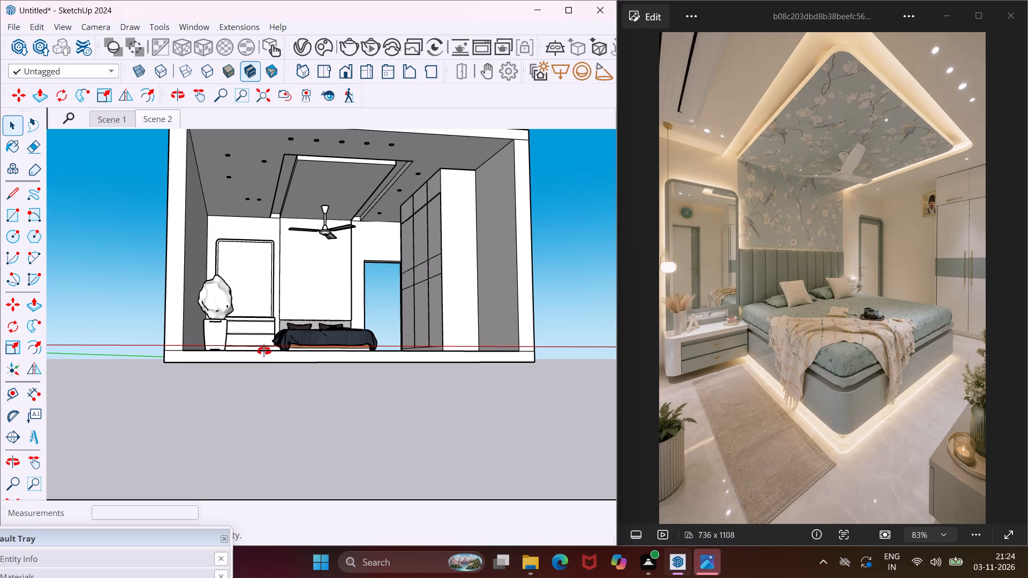
middle_click_drag(264, 351, 247, 396)
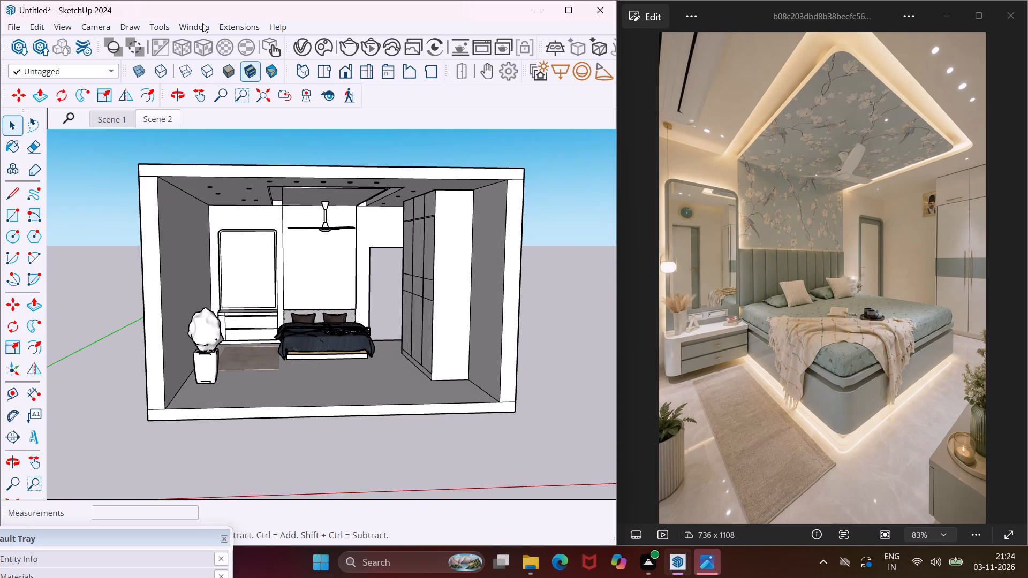
left_click(321, 45)
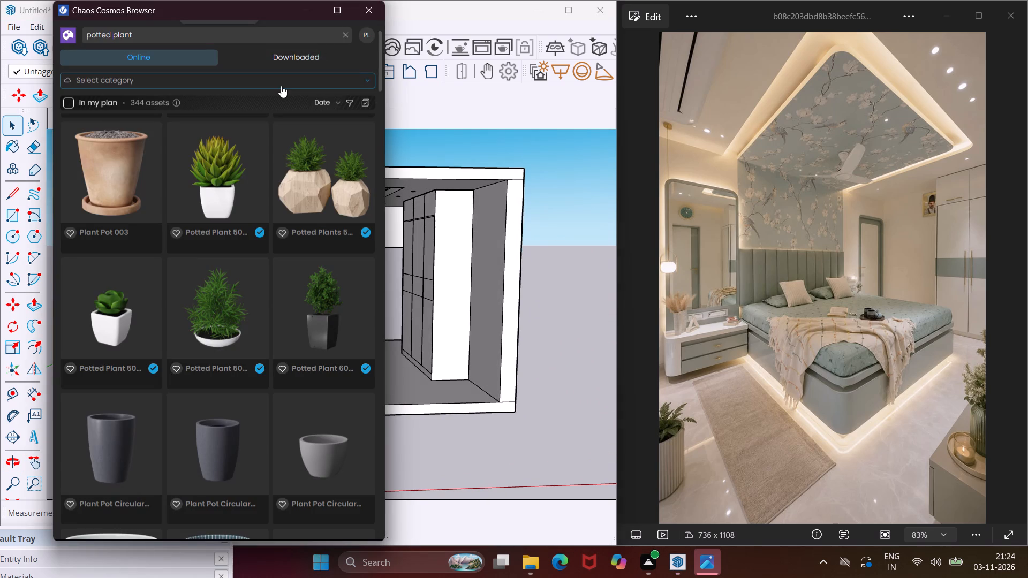
left_click(271, 81)
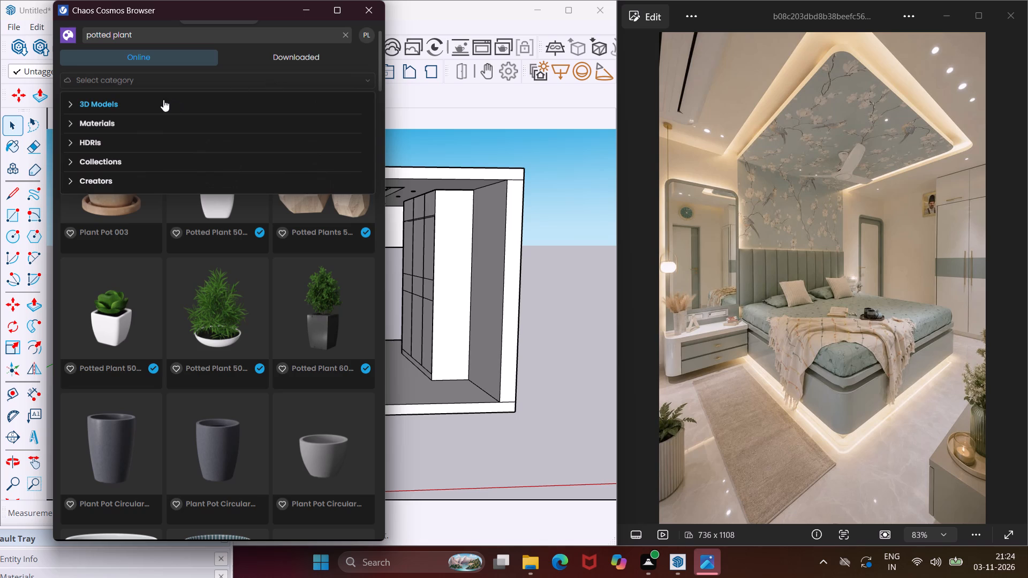
left_click(89, 106)
left_click(97, 146)
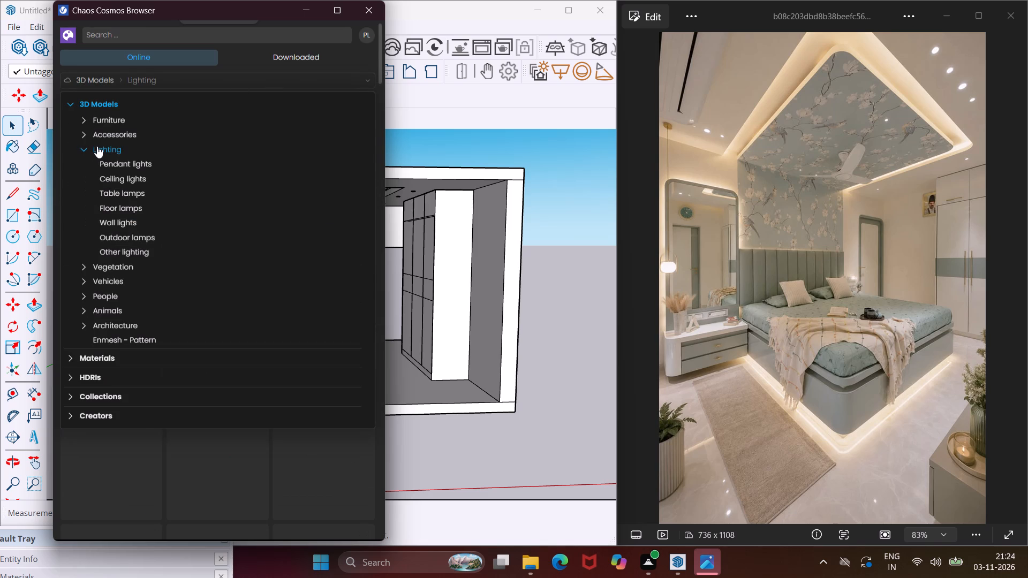
left_click(104, 159)
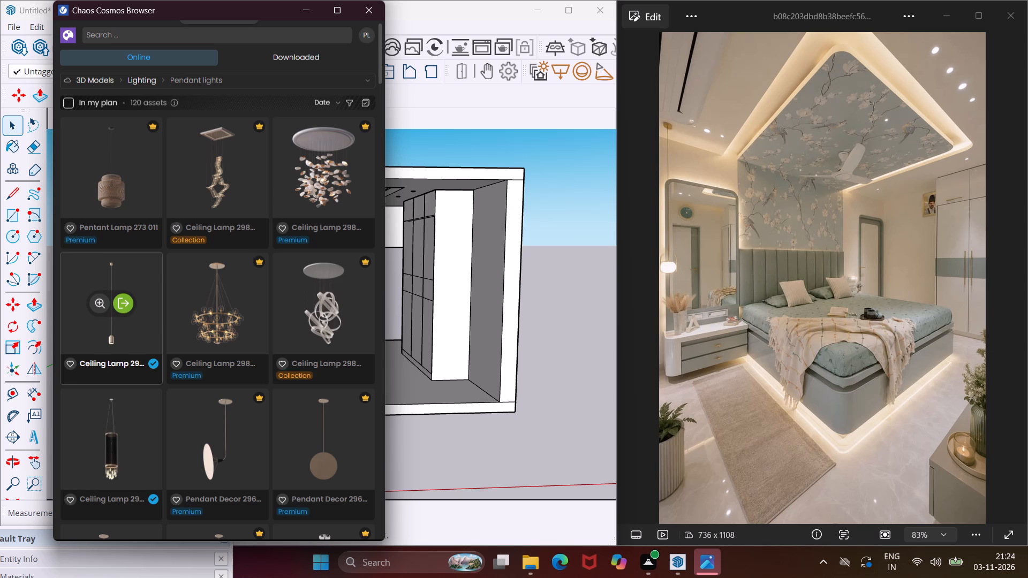
Look through the pendant lights for a rounded hanging lamp resembling the one beside the mirror in the reference photo.
scroll(110, 348, "down", 1)
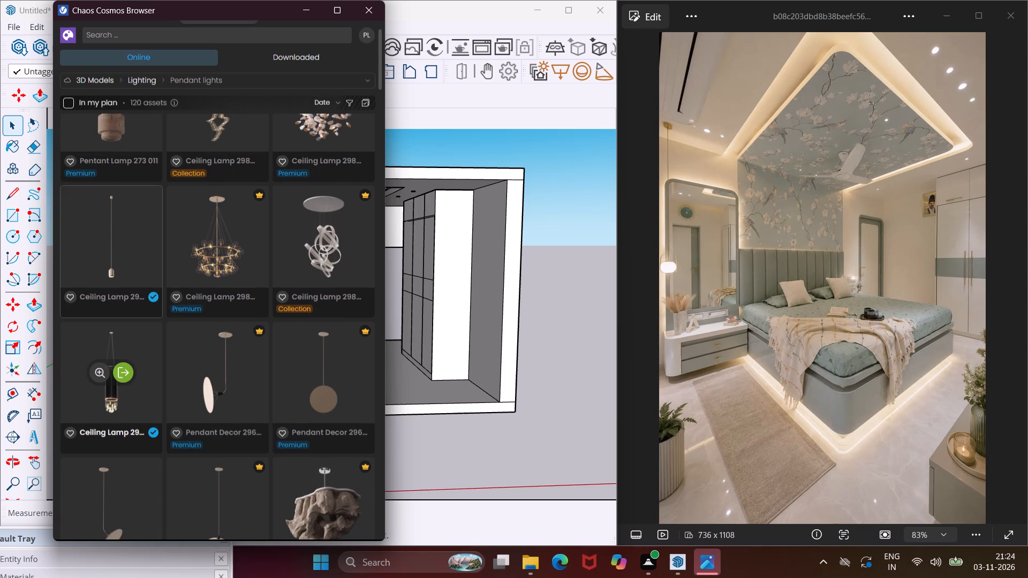
scroll(132, 291, "down", 2)
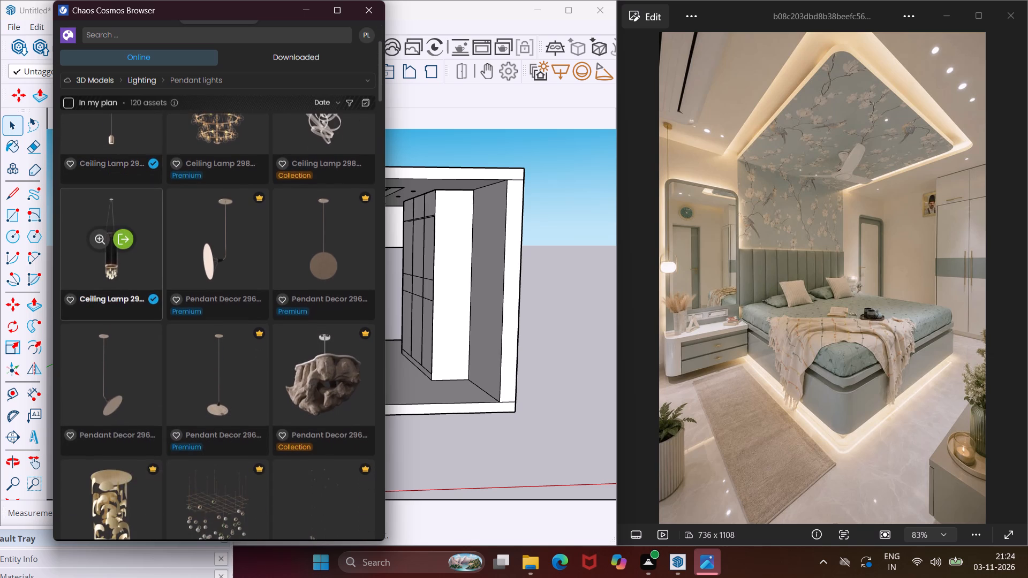
scroll(133, 299, "down", 4)
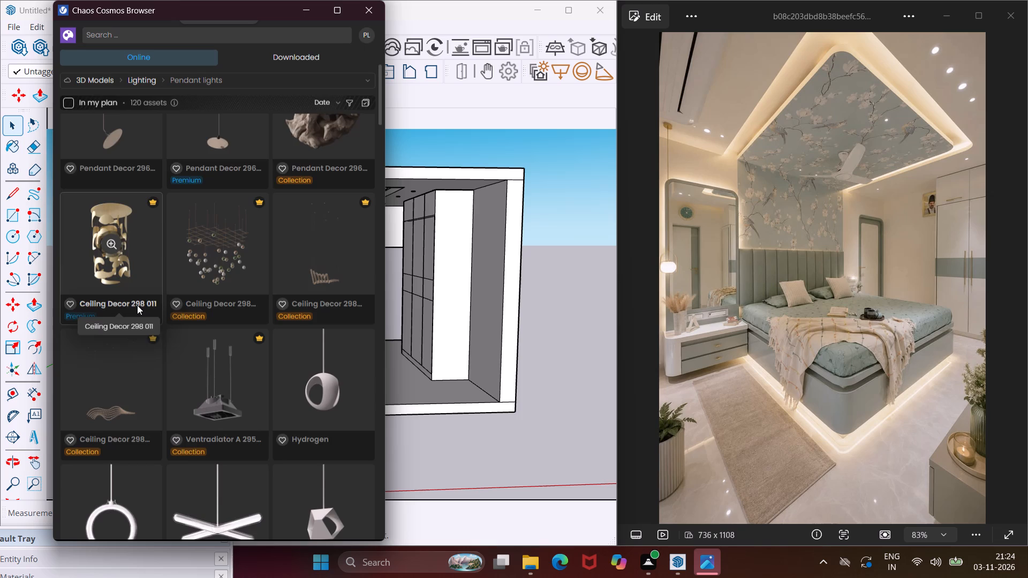
scroll(137, 305, "down", 9)
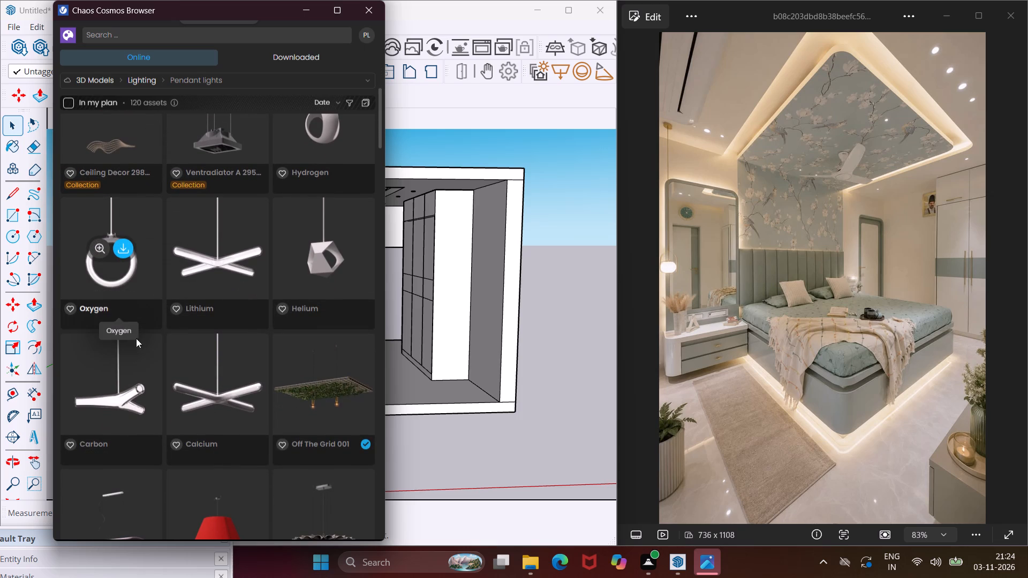
scroll(150, 380, "down", 8)
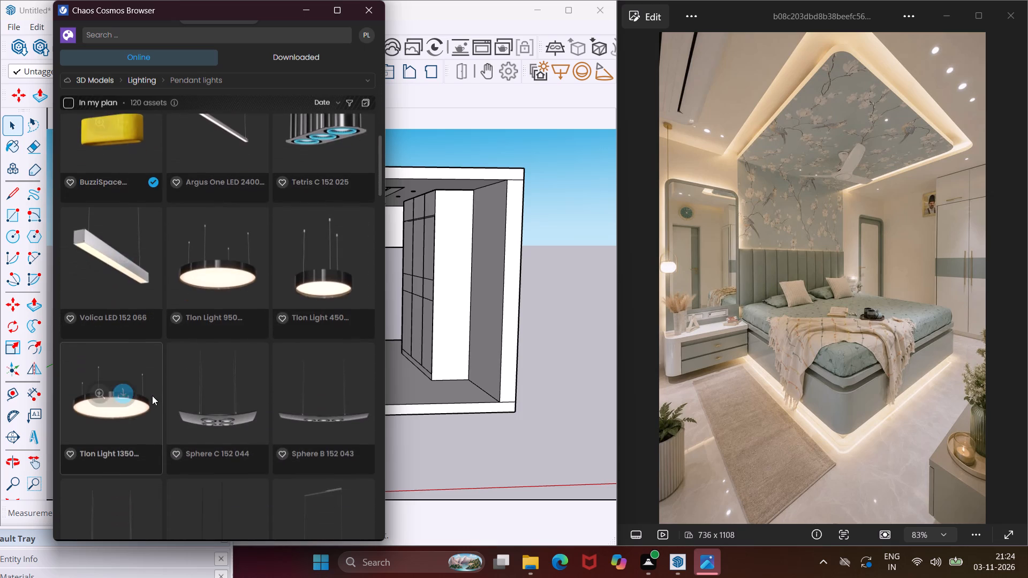
scroll(152, 396, "down", 6)
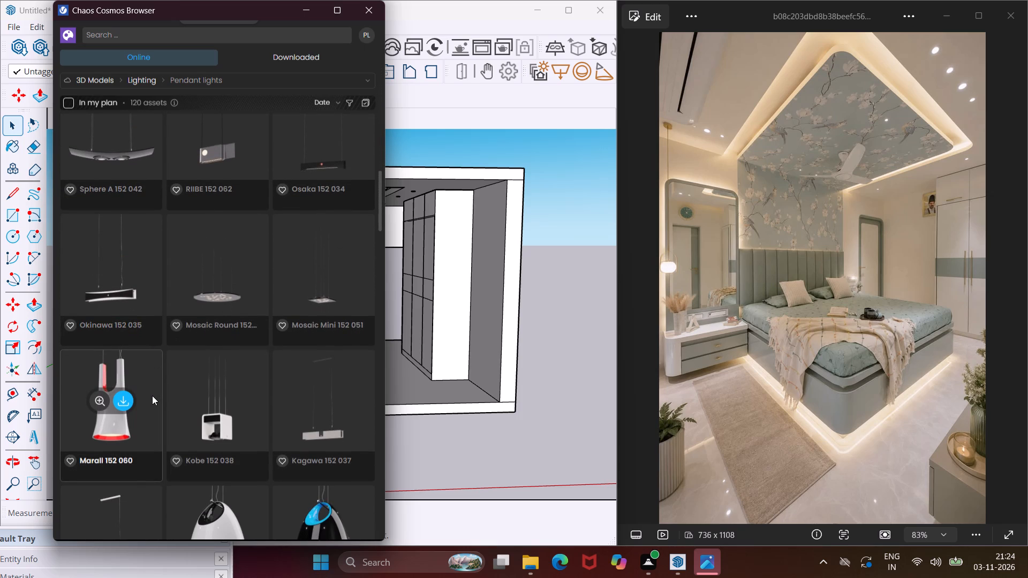
scroll(152, 396, "down", 5)
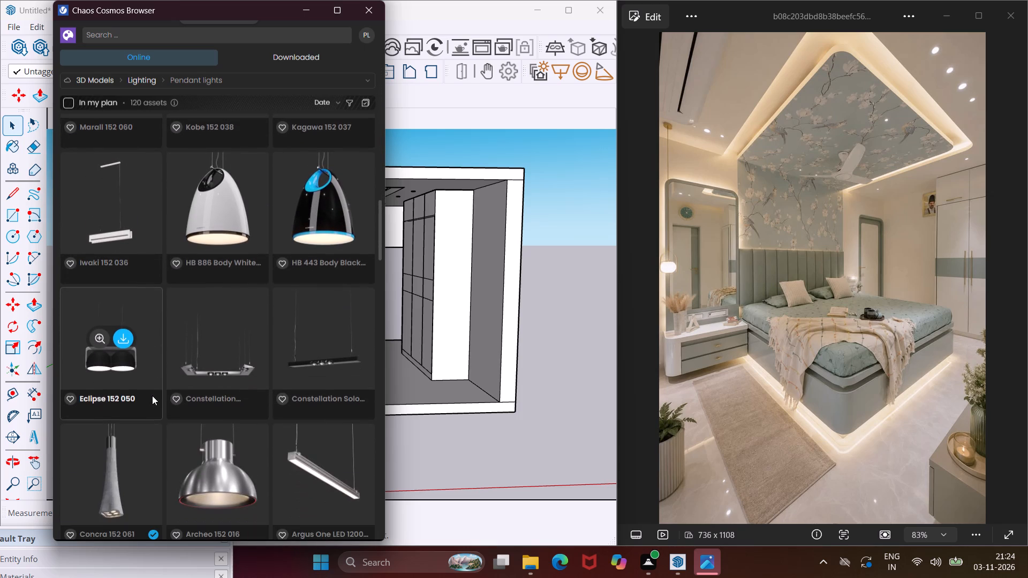
scroll(152, 396, "down", 5)
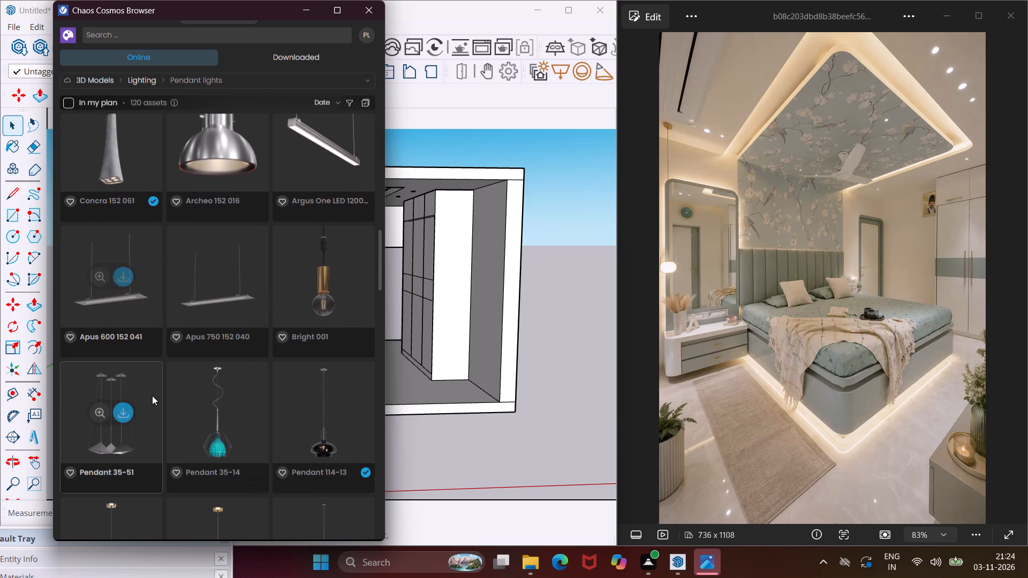
scroll(152, 396, "down", 1)
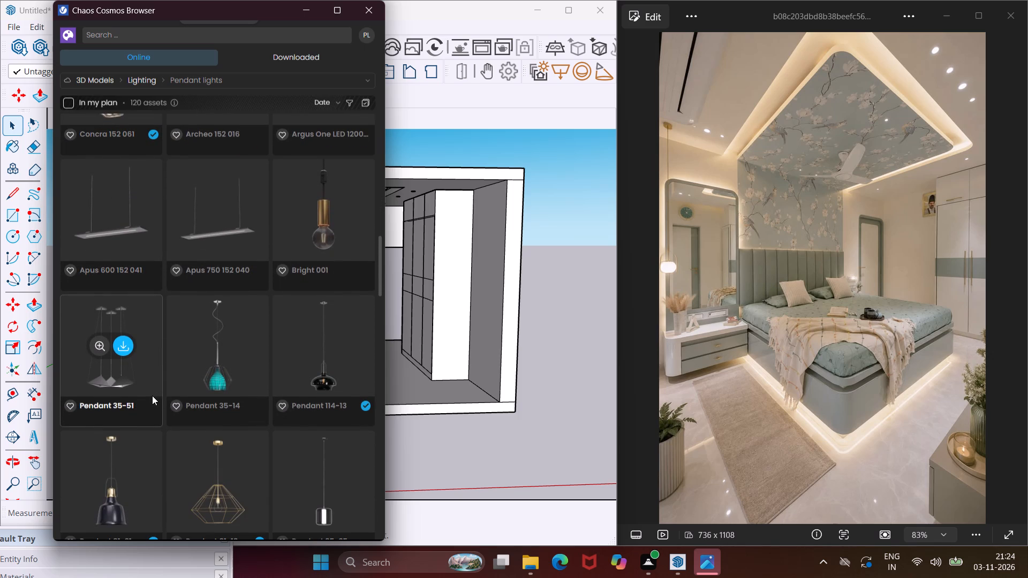
scroll(152, 396, "down", 3)
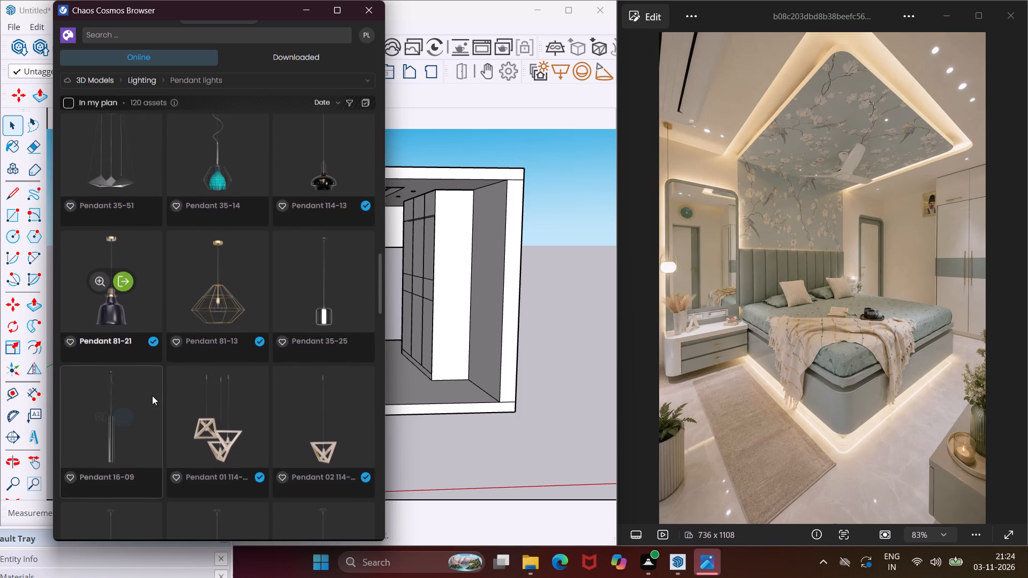
scroll(152, 396, "down", 2)
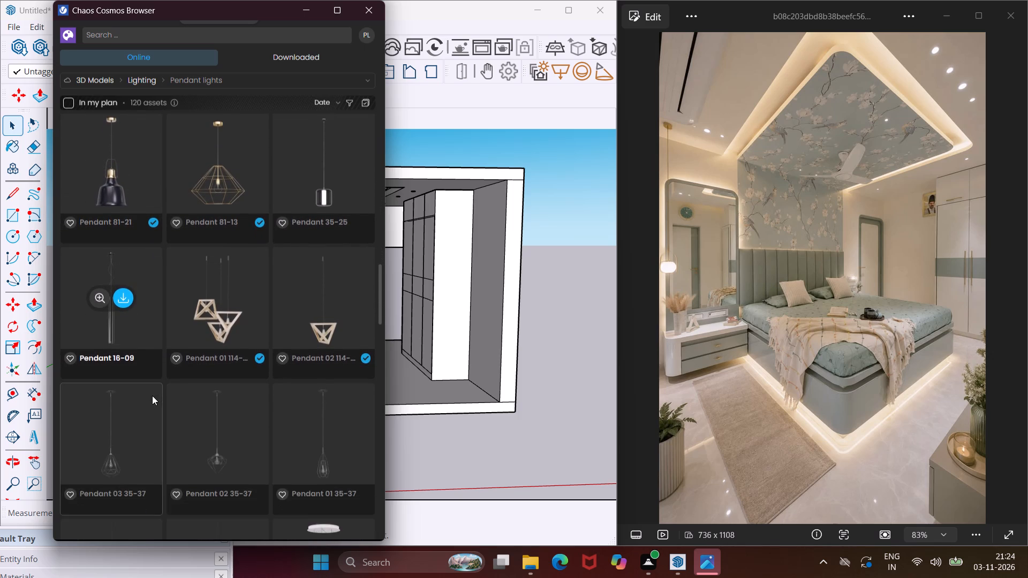
scroll(152, 396, "down", 5)
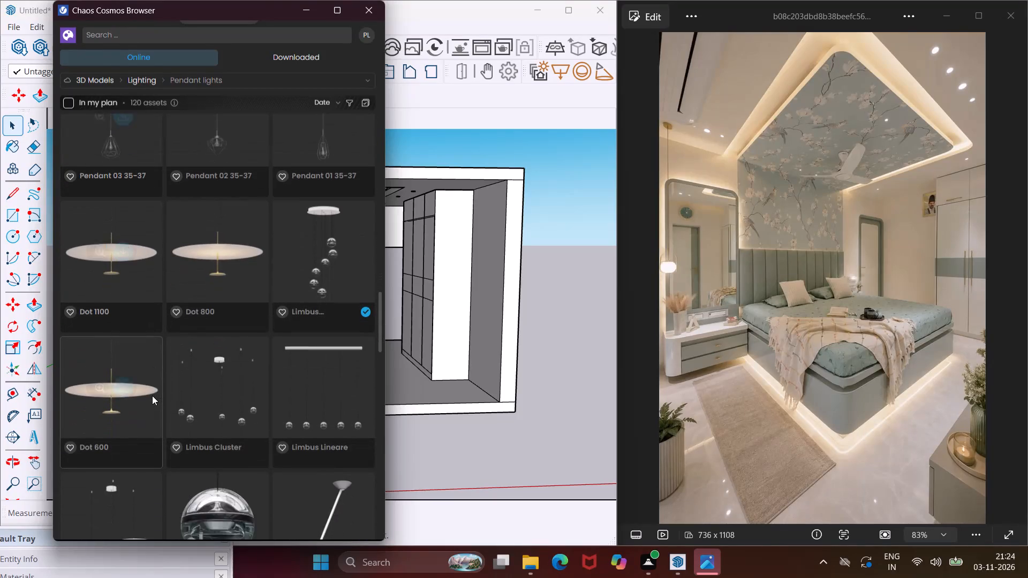
scroll(152, 396, "down", 3)
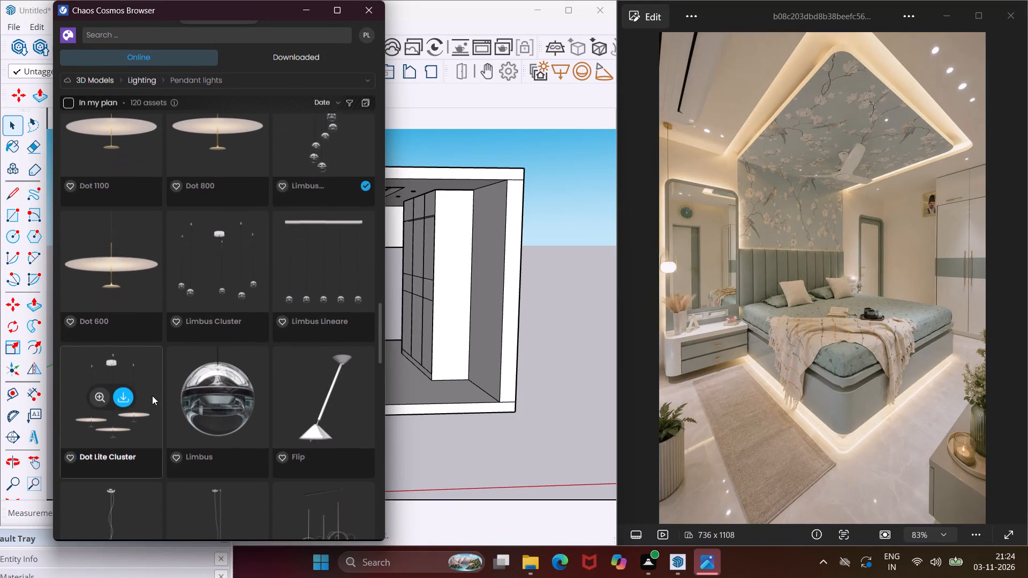
scroll(152, 396, "down", 7)
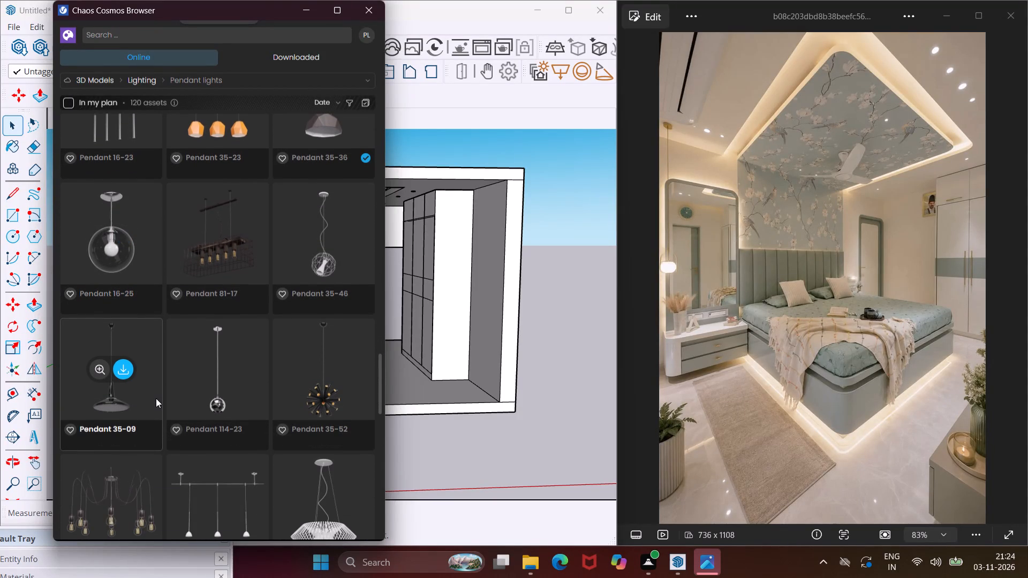
scroll(156, 398, "down", 5)
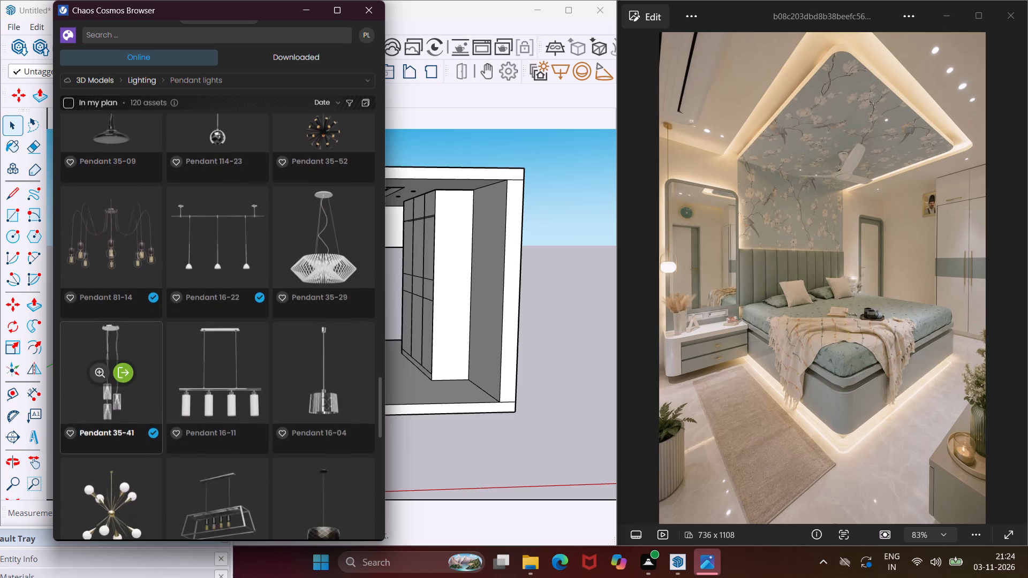
scroll(156, 398, "down", 4)
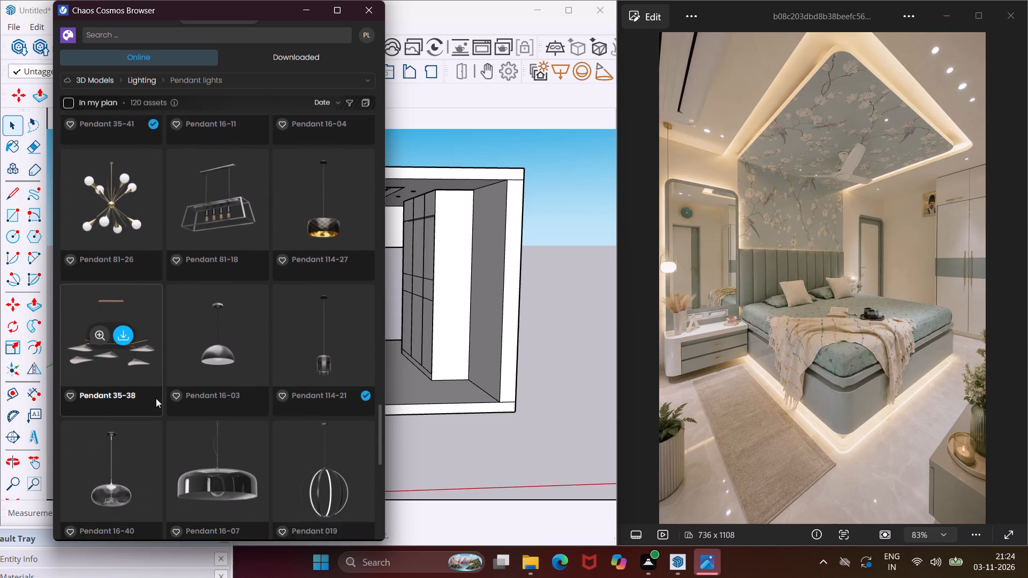
scroll(156, 398, "down", 3)
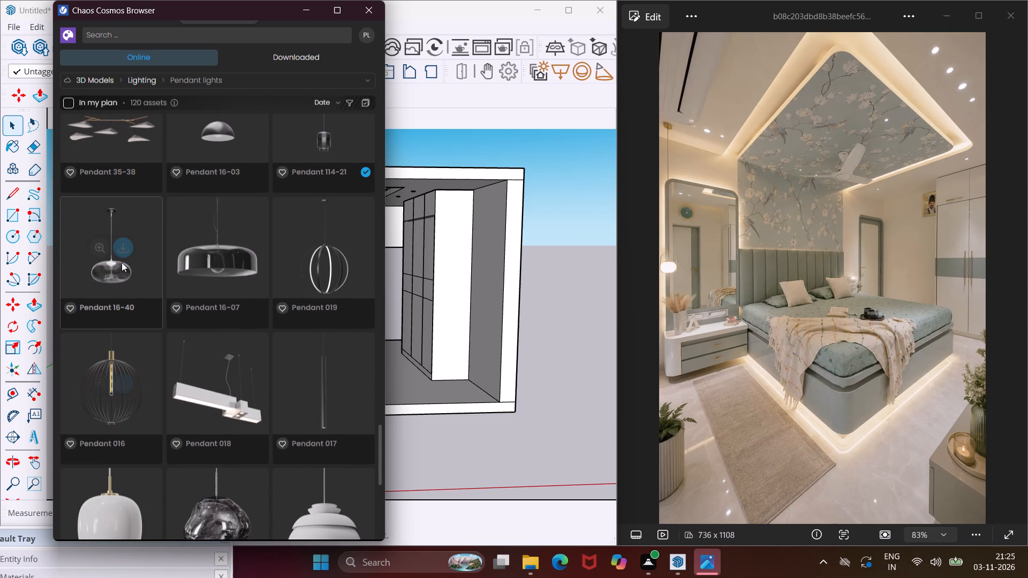
Download and import Pendant 16-40, placing it on the ceiling in front of the mirror, toward the adjoining side wall.
left_click(127, 244)
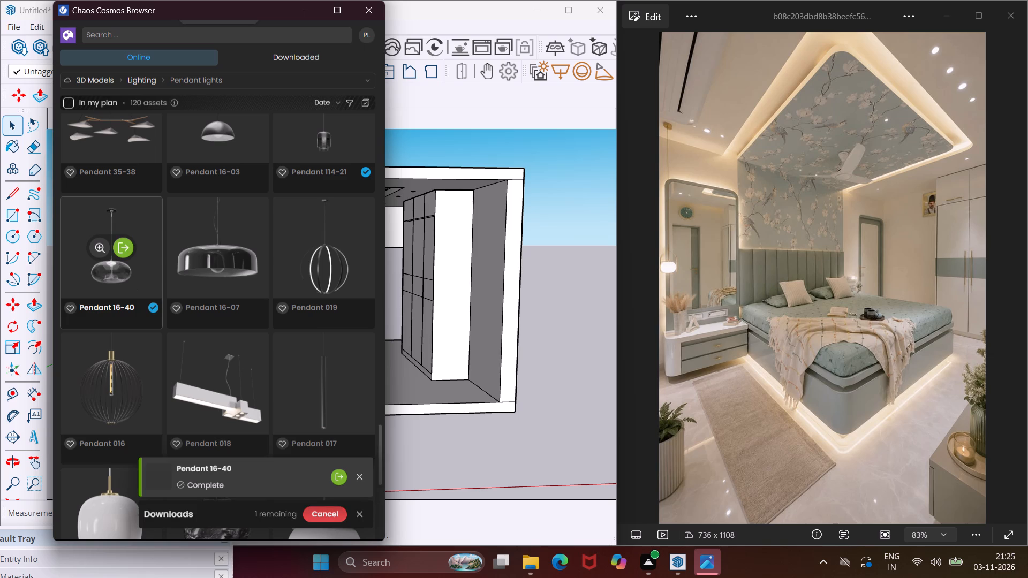
left_click(120, 244)
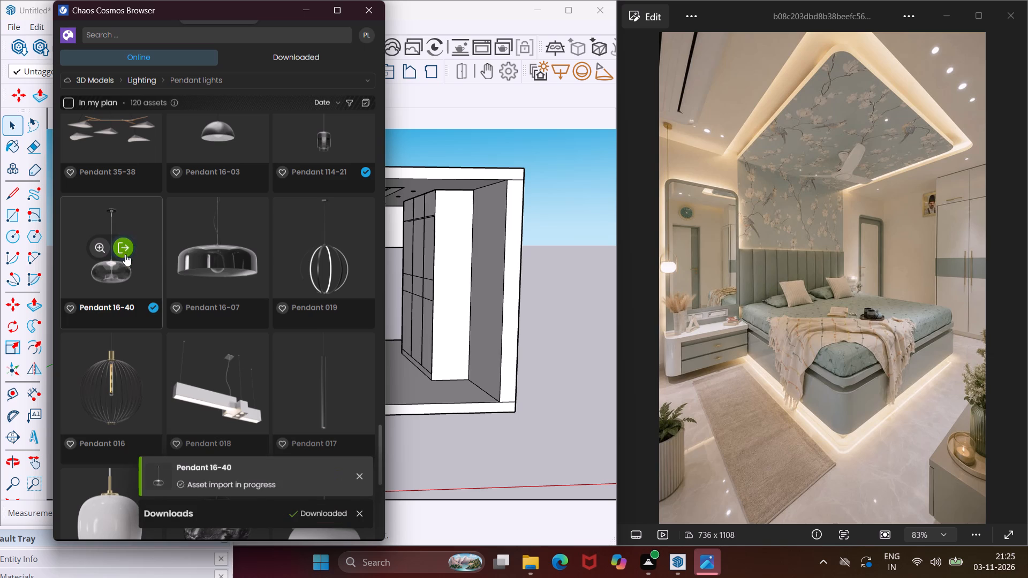
scroll(237, 207, "up", 4)
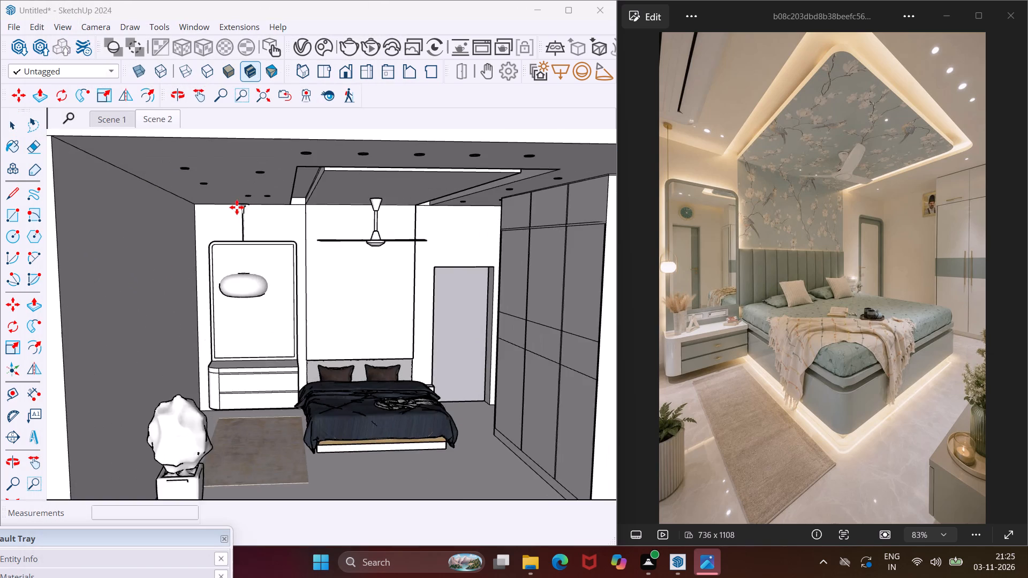
scroll(231, 207, "up", 4)
middle_click_drag(230, 205, 183, 186)
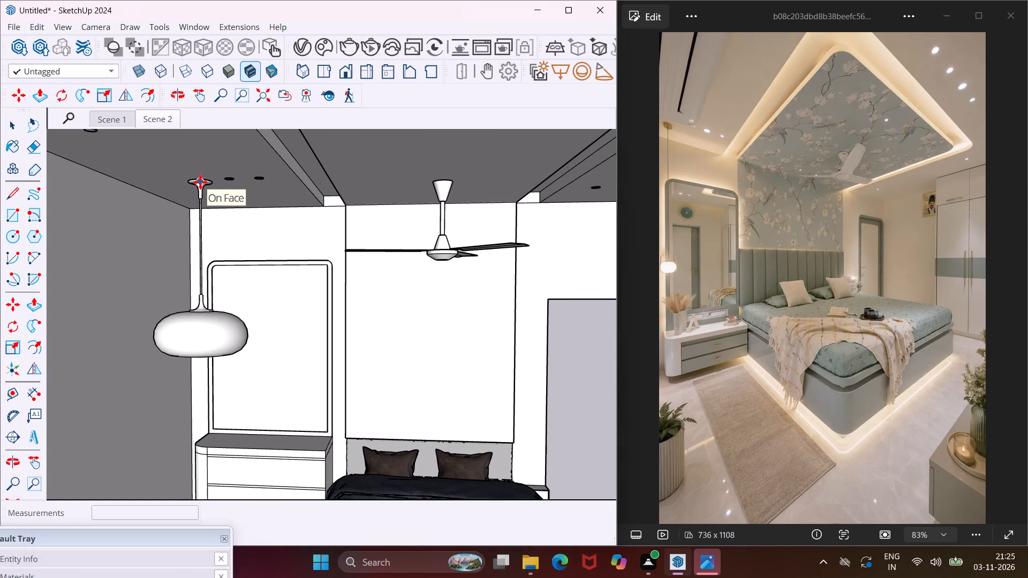
left_click(200, 182)
key("Escape")
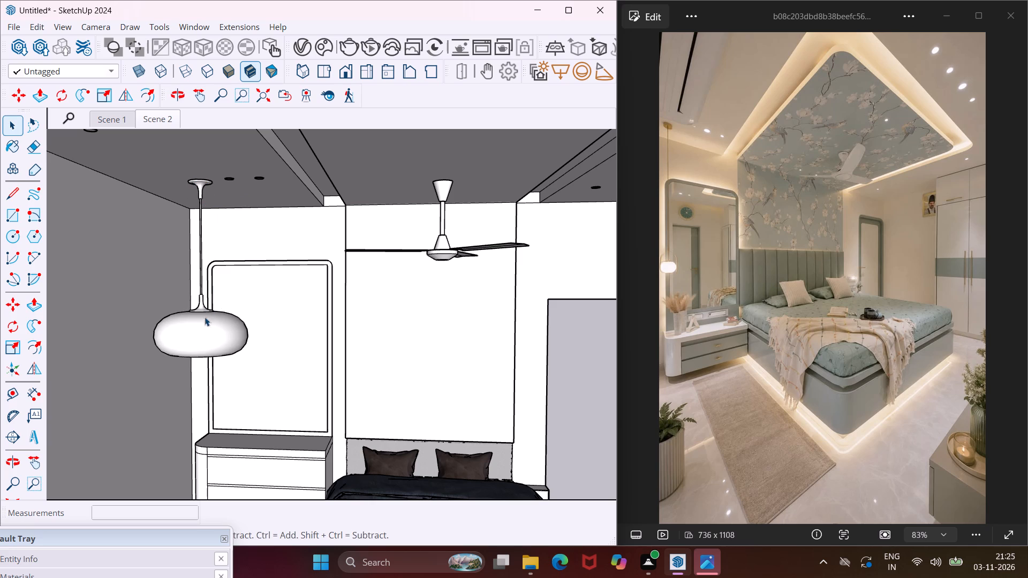
Scale the pendant light in front of the mirror down uniformly by a factor of about 0.53.
key("space")
left_click(201, 327)
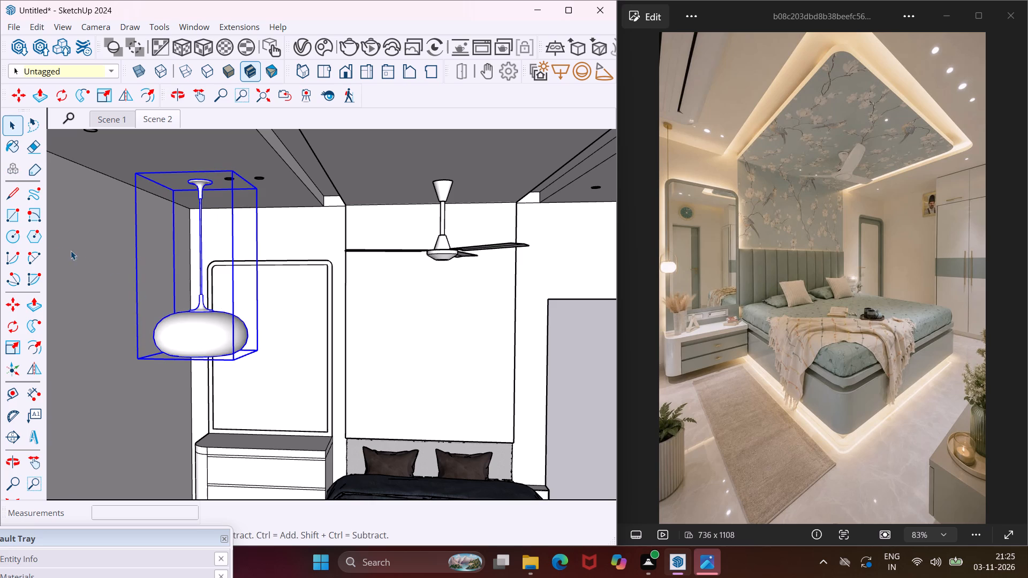
left_click(6, 346)
left_click(143, 364)
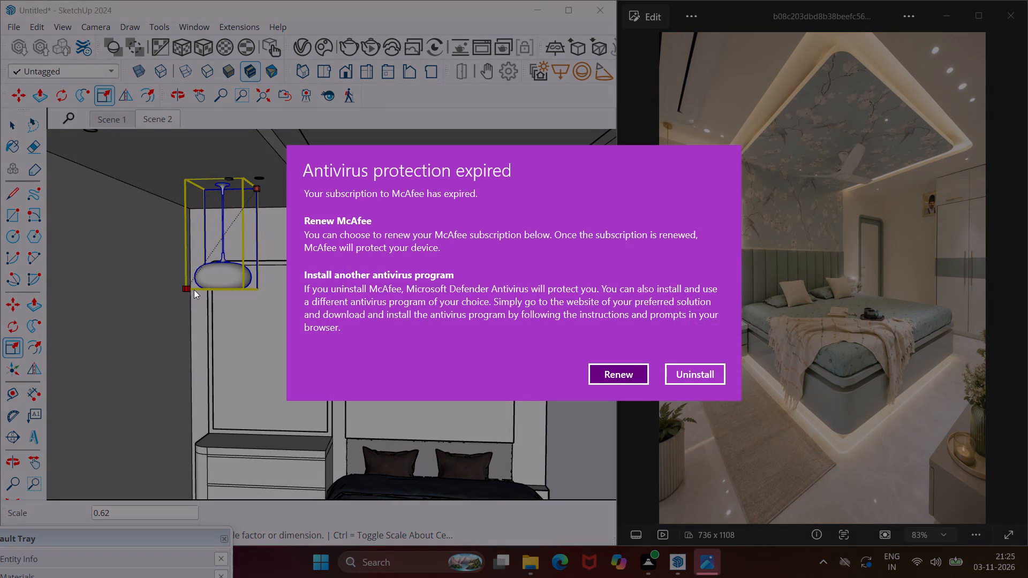
left_click(194, 290)
left_click(690, 371)
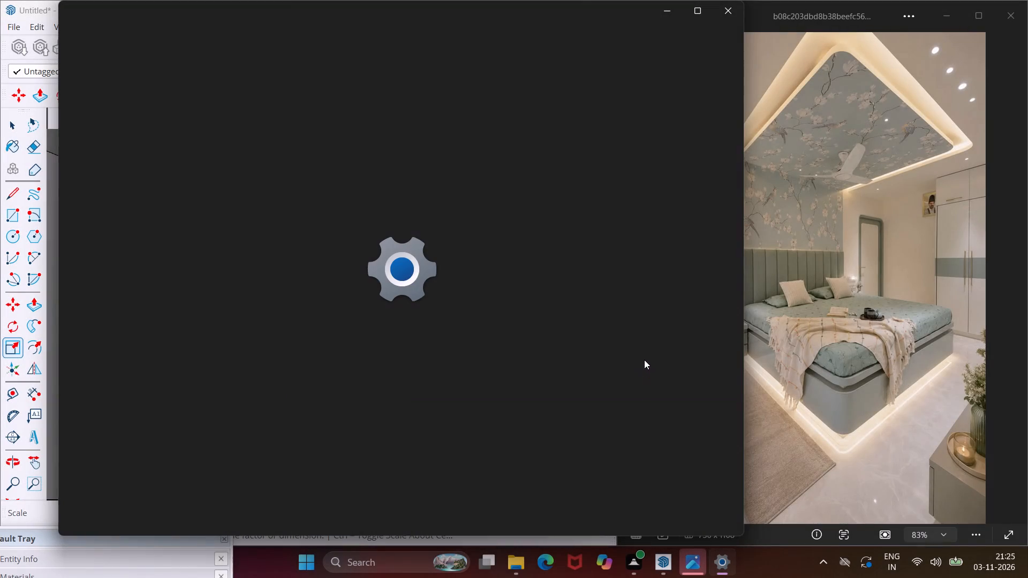
left_click(718, 19)
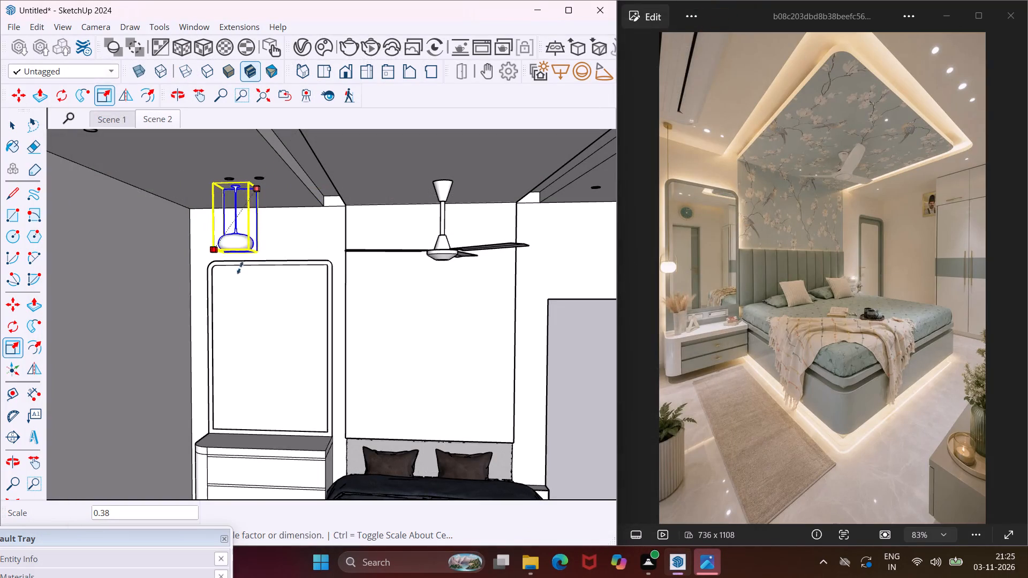
left_click(230, 295)
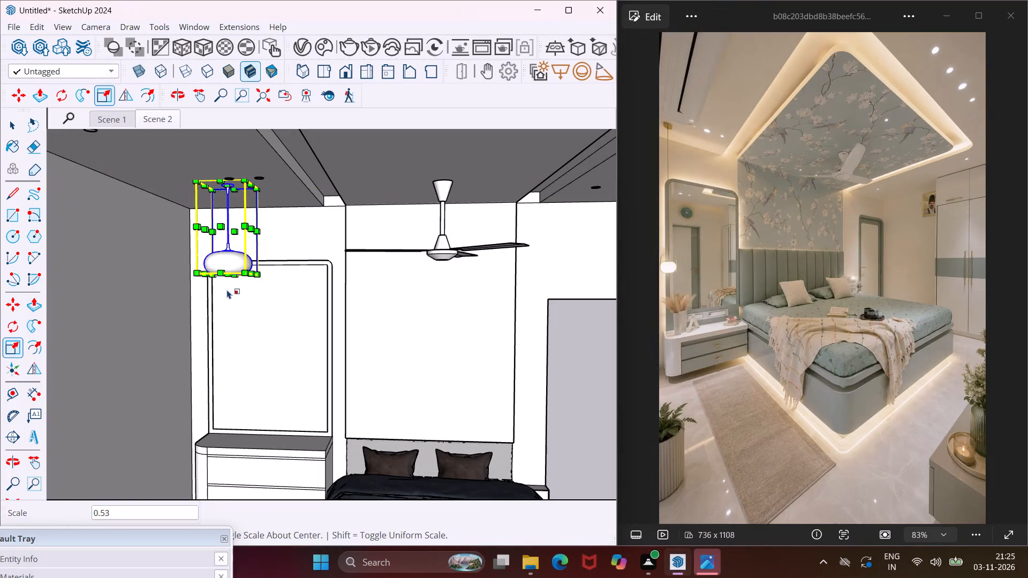
Stretch the pendant light downward along the blue axis by a factor of 2.00, keeping its top at the ceiling.
scroll(207, 238, "up", 7)
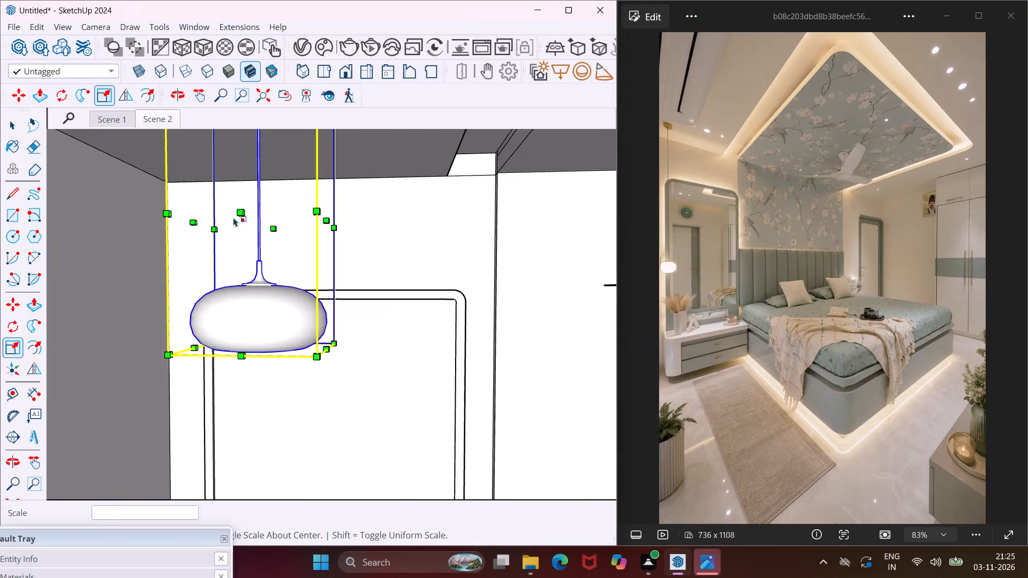
left_click(237, 212)
key("Escape")
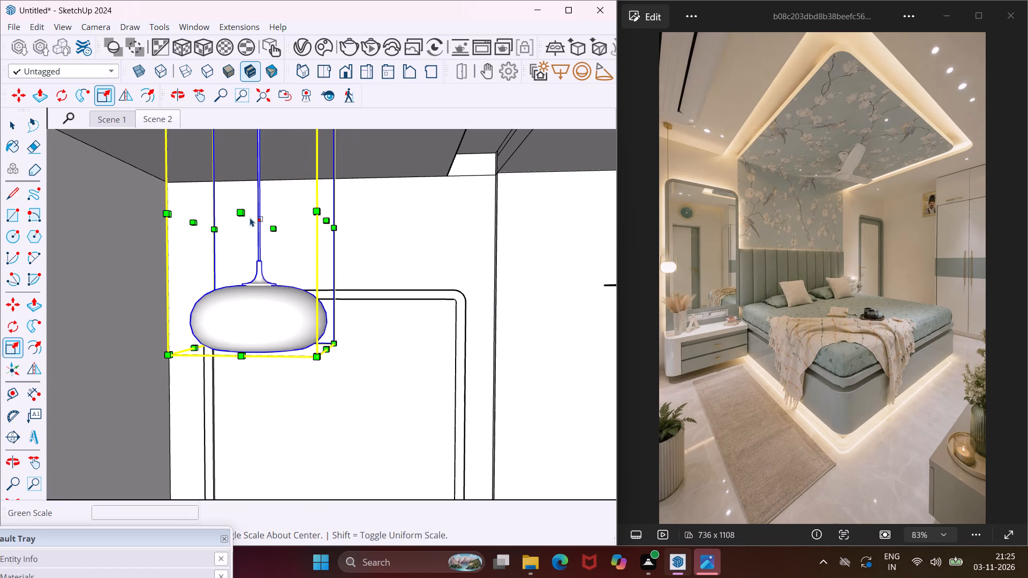
middle_click_drag(260, 247, 199, 247)
scroll(201, 247, "down", 5)
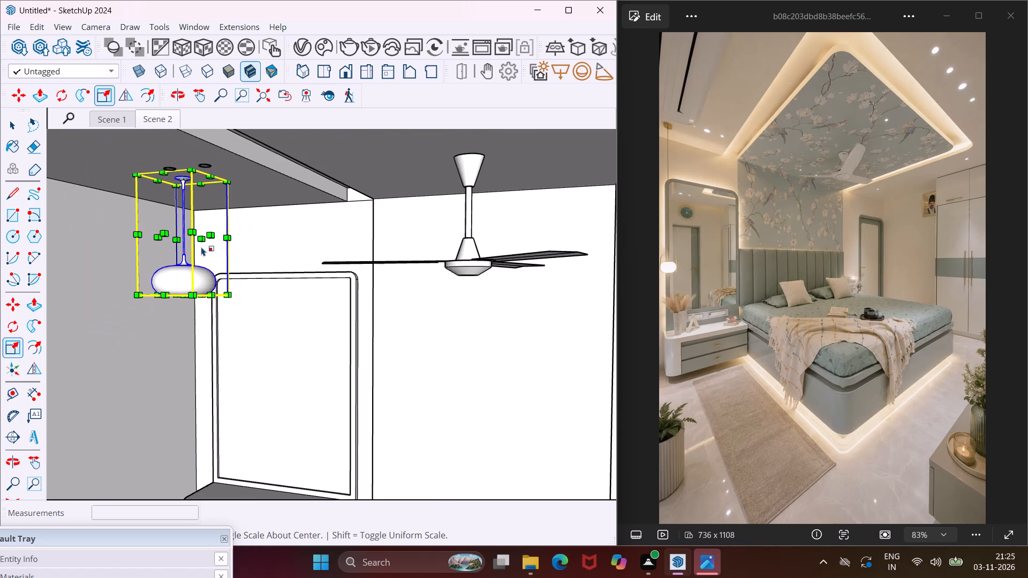
scroll(201, 247, "down", 2)
scroll(193, 288, "up", 6)
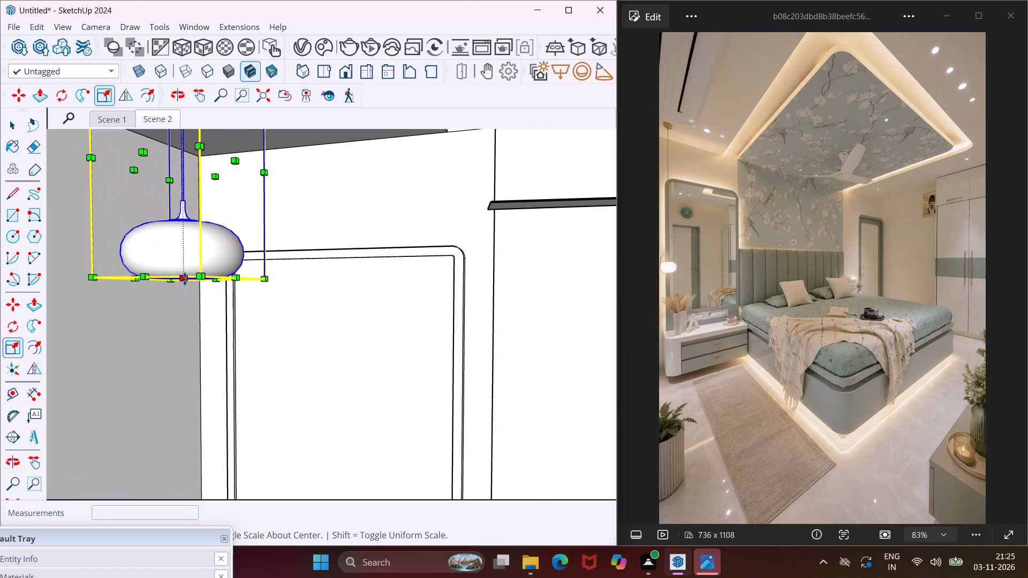
left_click(185, 279)
scroll(183, 291, "down", 9)
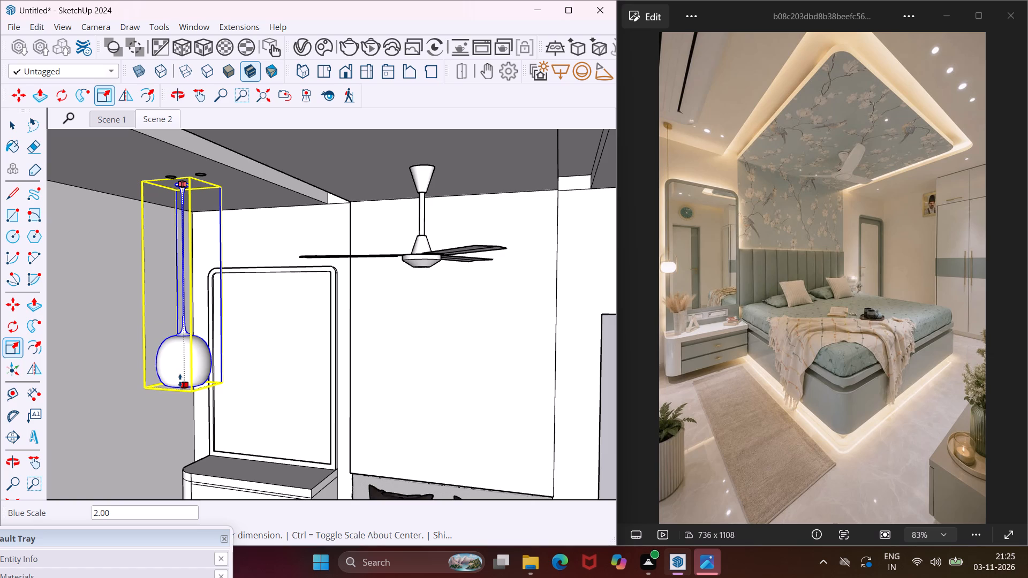
left_click(180, 381)
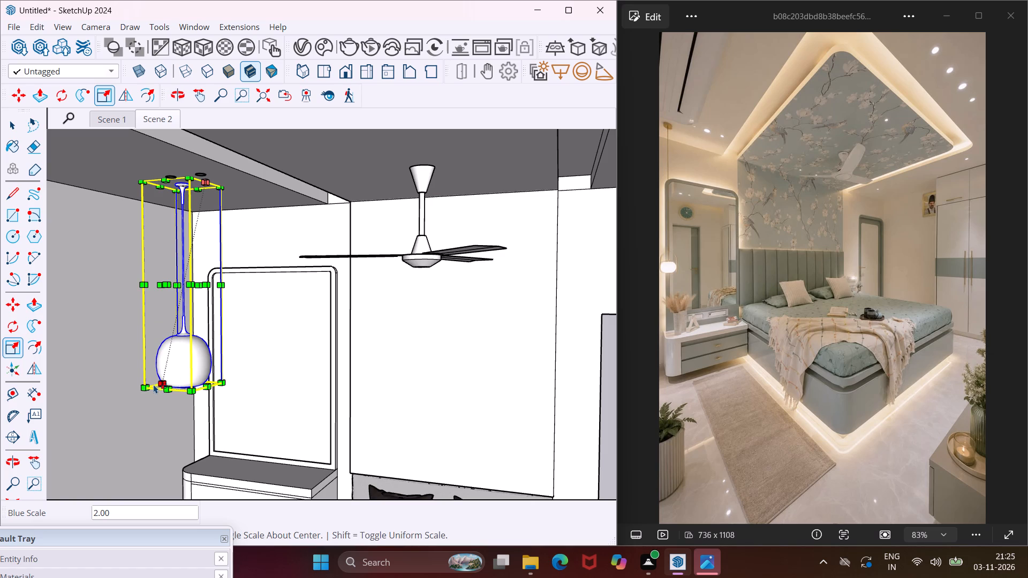
Reduce the pendant light's overall size slightly and stretch it downward along the blue axis by a factor of about 1.59.
left_click(148, 385)
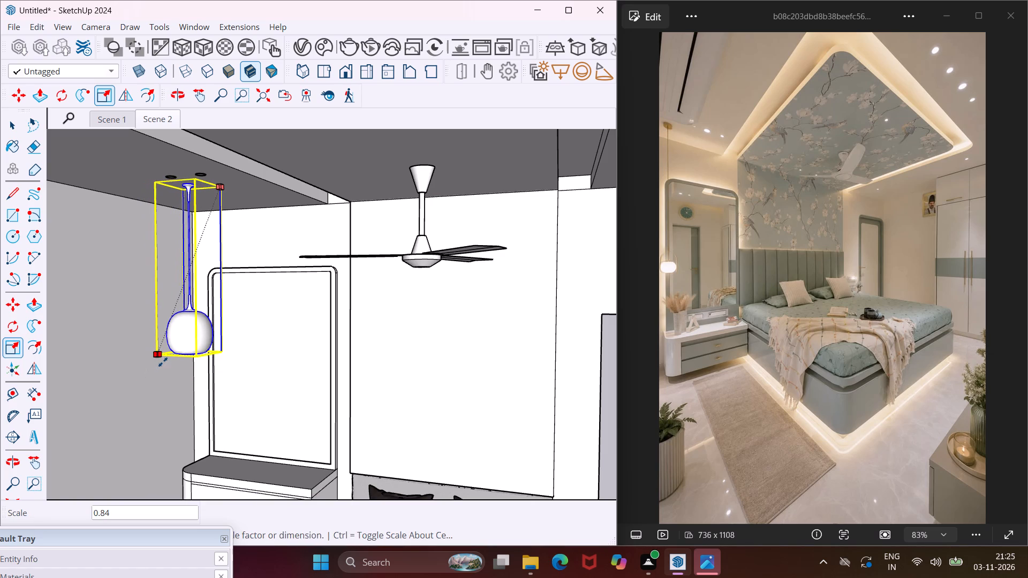
left_click(175, 345)
scroll(189, 346, "up", 3)
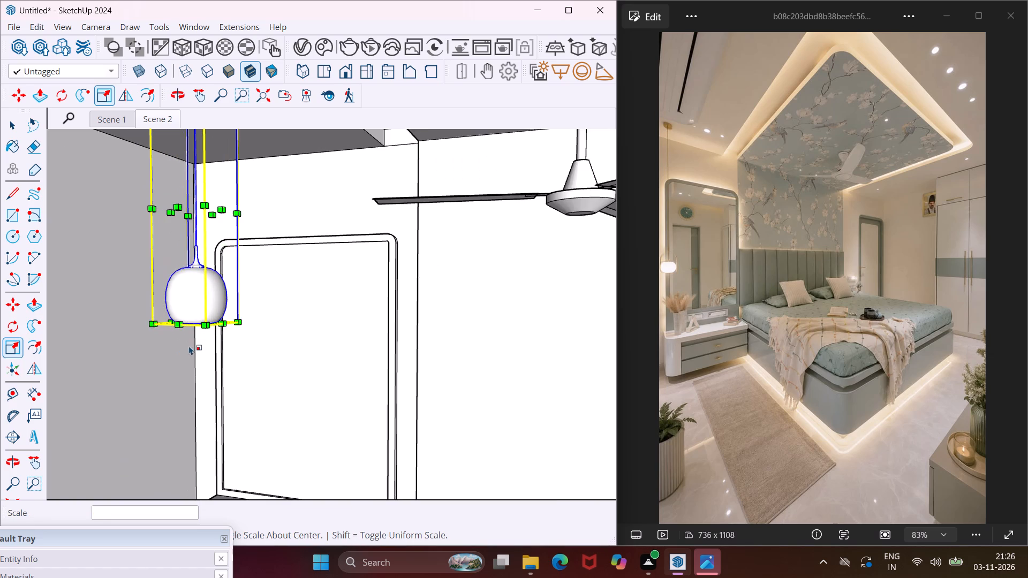
middle_click_drag(188, 345, 201, 302)
left_click(202, 285)
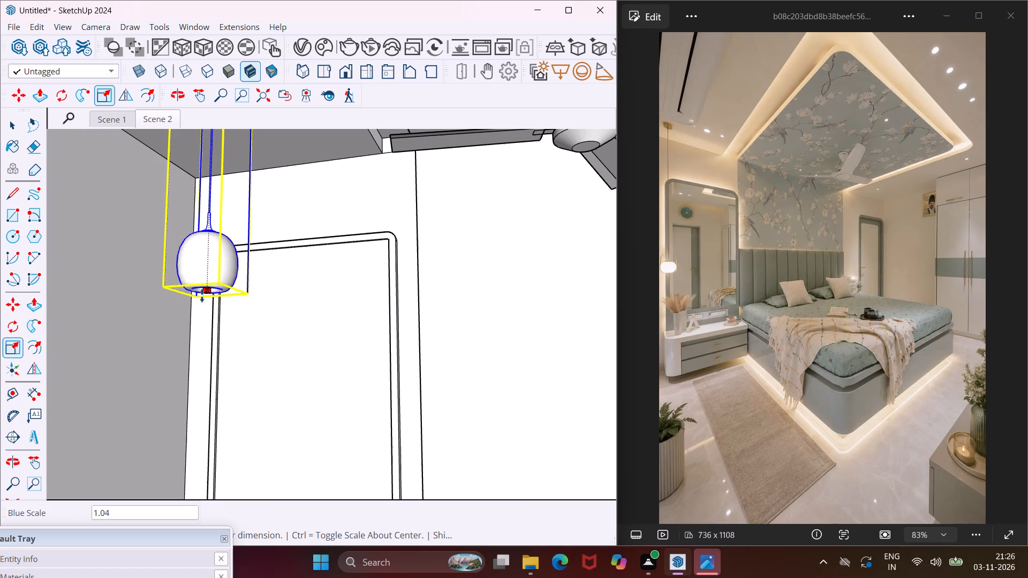
scroll(201, 311, "down", 8)
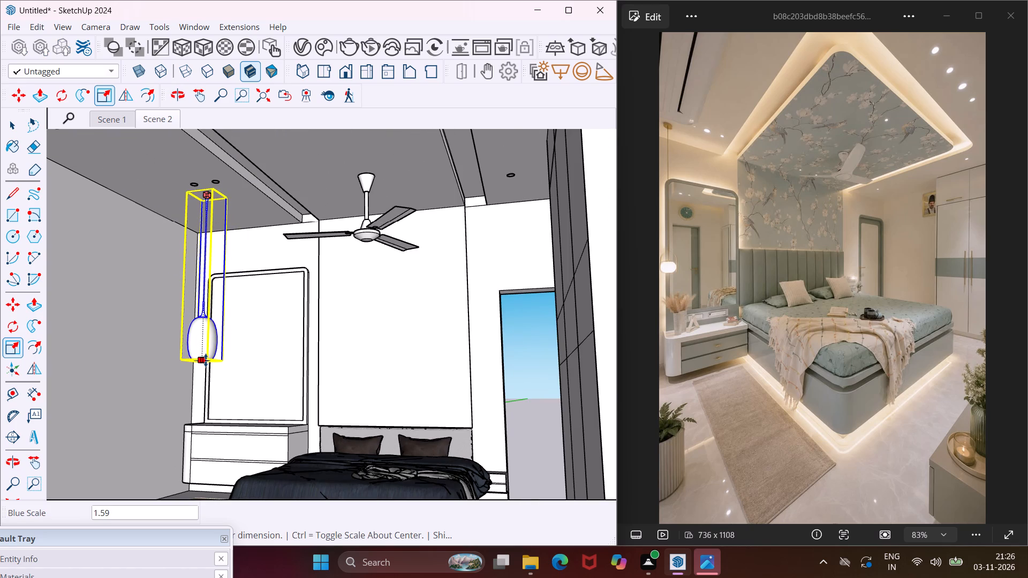
left_click(206, 360)
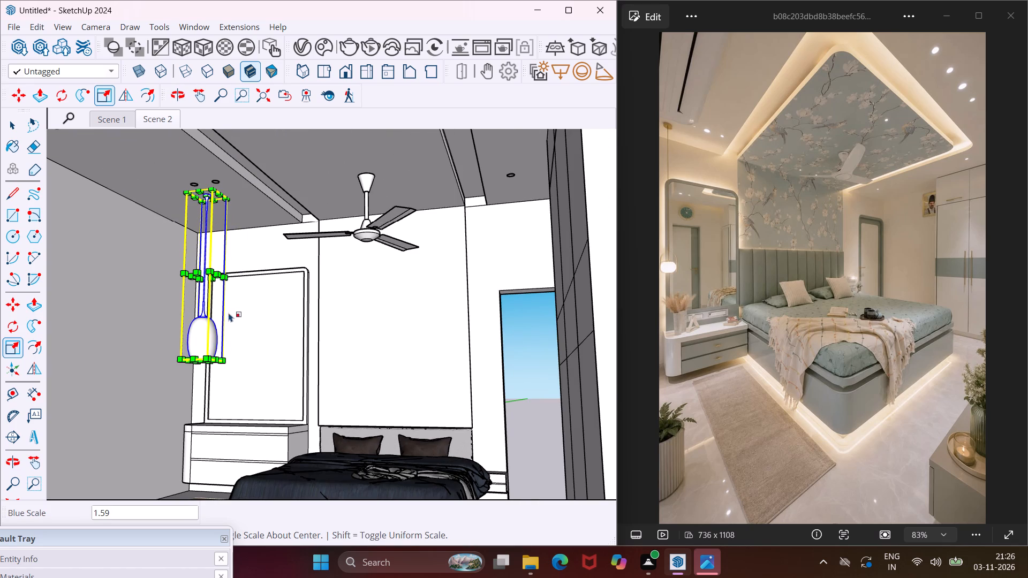
Reposition the pendant light along the ceiling in 6" moves so it hangs before the mirror's edge nearest the side wall.
key("m")
scroll(252, 240, "up", 3)
left_click(233, 170)
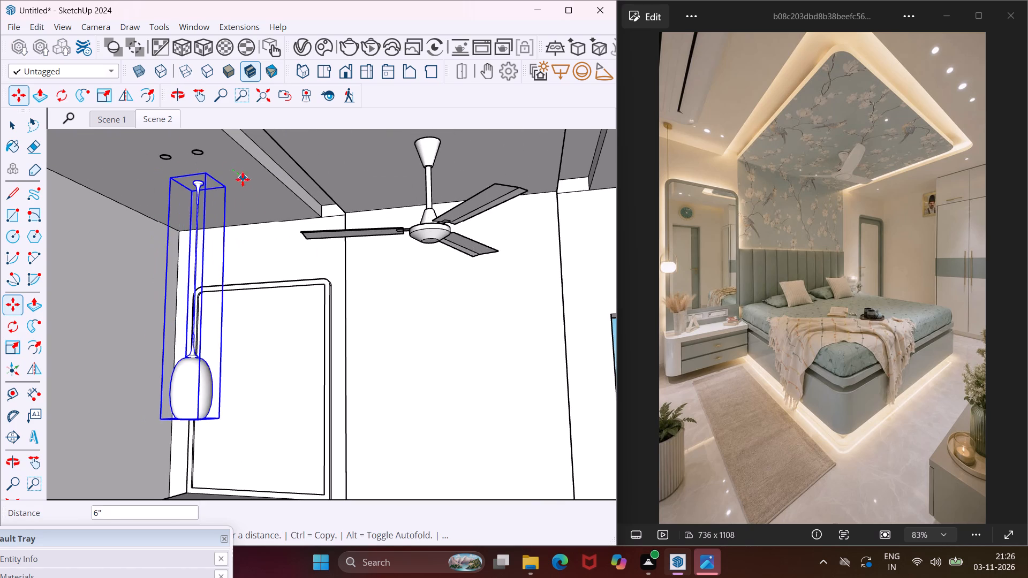
left_click(251, 187)
middle_click_drag(251, 189, 243, 191)
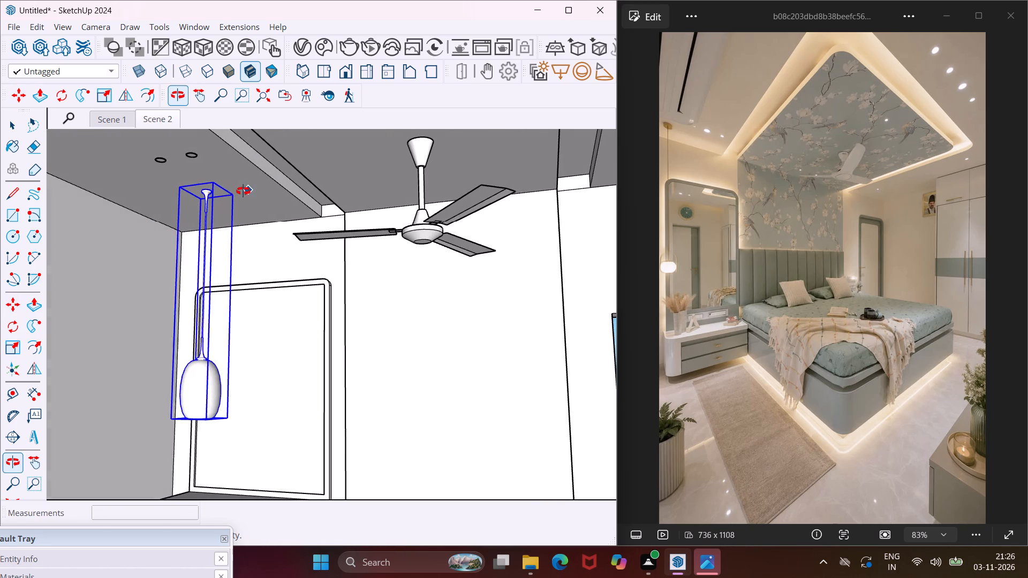
middle_click_drag(243, 191, 239, 192)
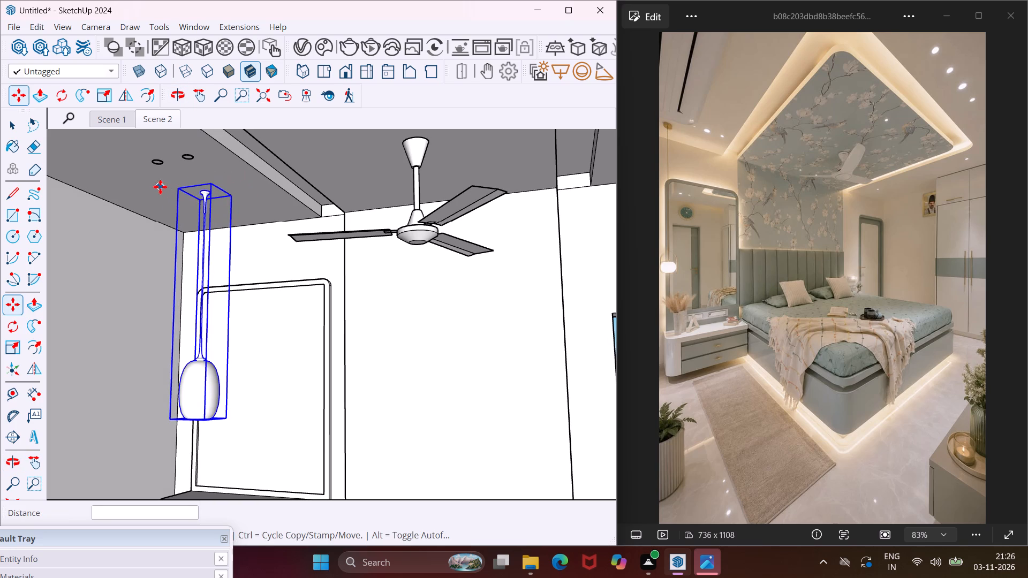
left_click(160, 187)
left_click(143, 187)
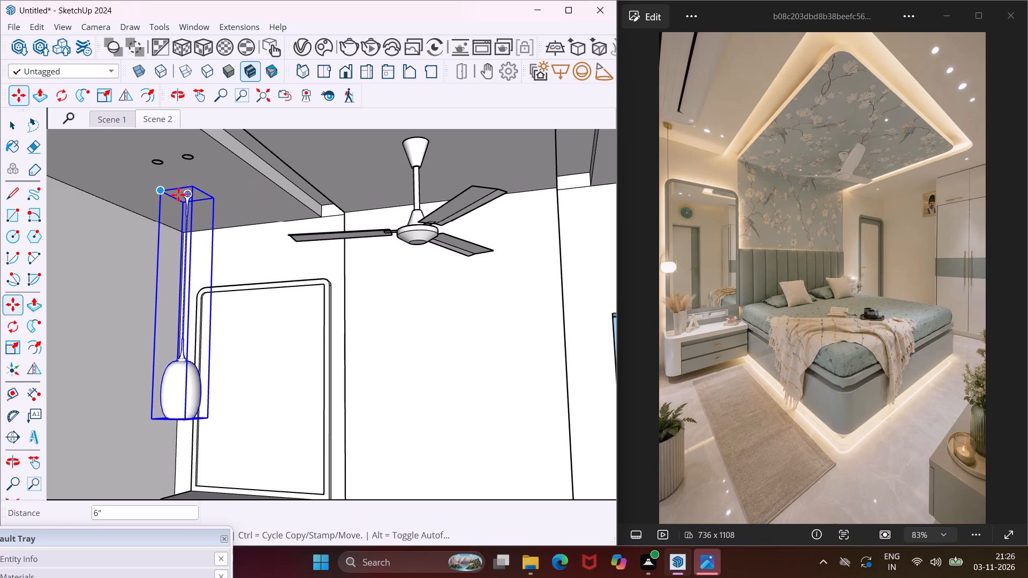
scroll(198, 192, "down", 4)
middle_click_drag(226, 212, 324, 244)
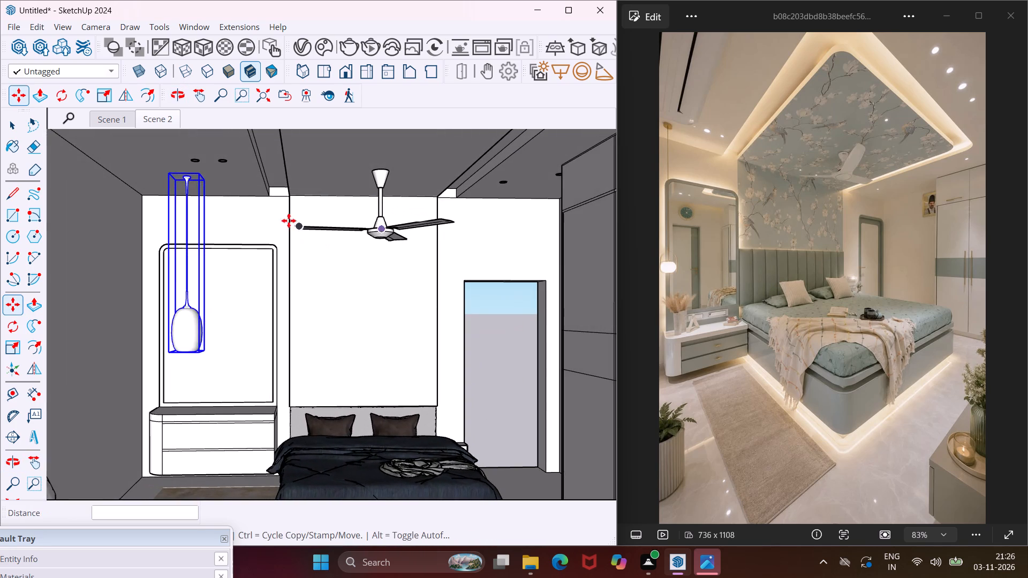
scroll(267, 199, "up", 2)
left_click(252, 181)
left_click(237, 182)
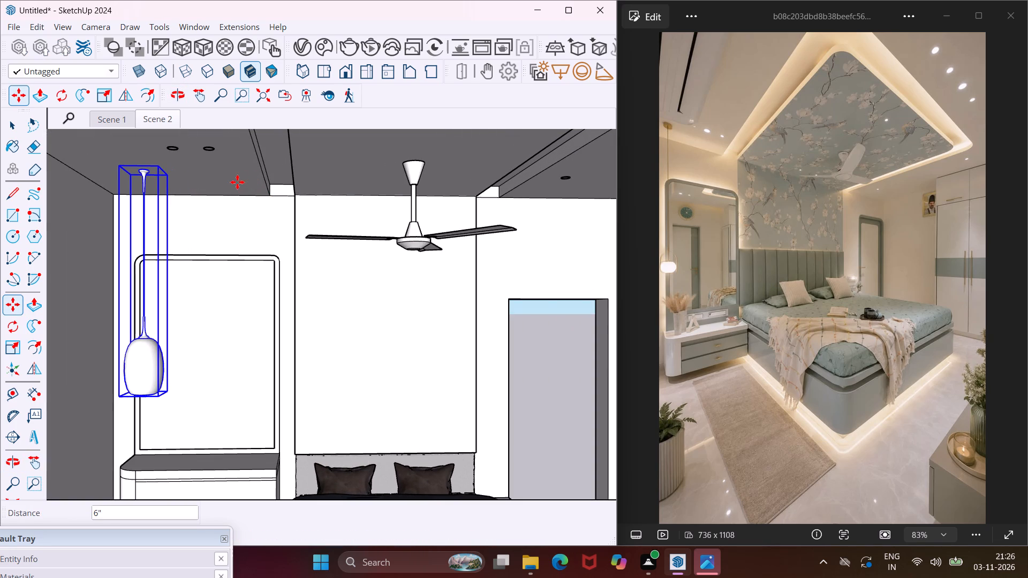
key("Escape")
key("space")
Open the Chaos Cosmos library and filter it to 3D Models, Lighting, Table lamps.
scroll(272, 329, "down", 8)
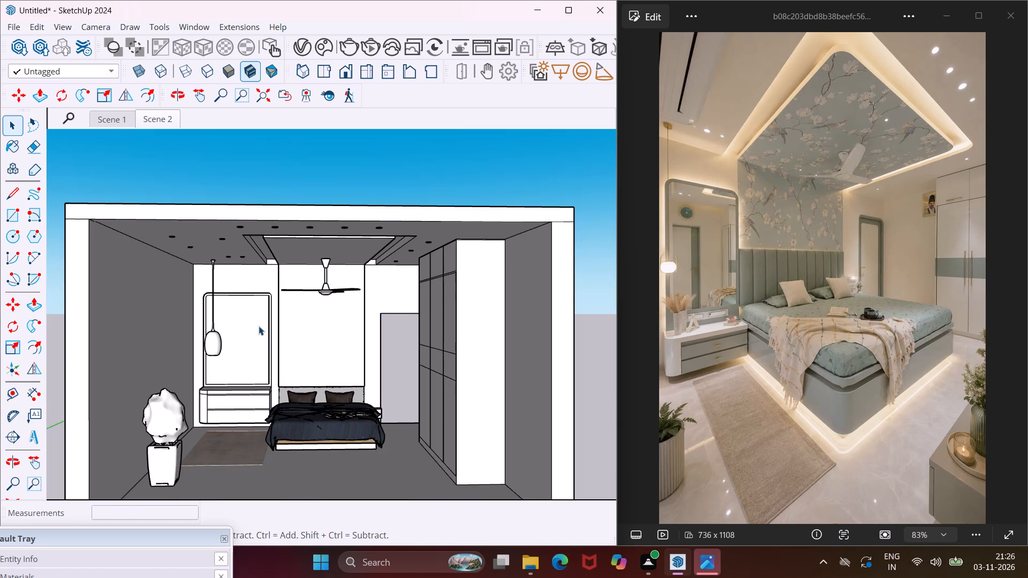
middle_click_drag(277, 326, 280, 377)
scroll(323, 385, "up", 5)
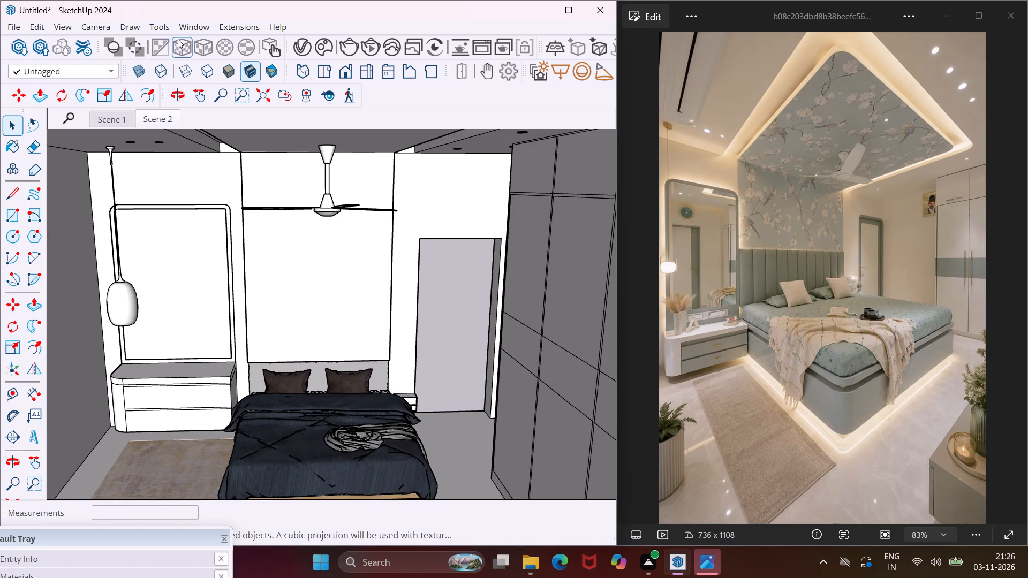
left_click(318, 47)
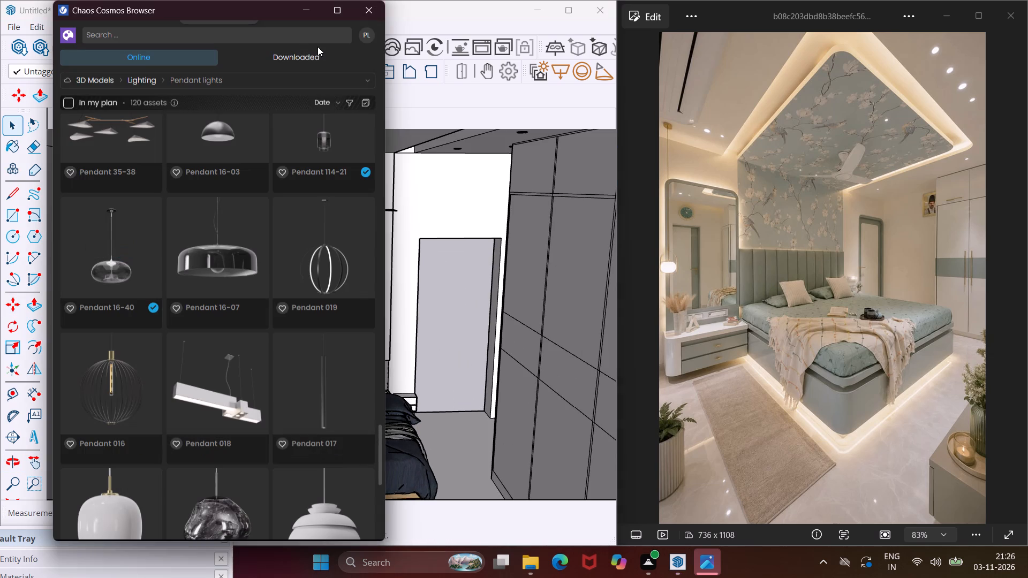
left_click(267, 74)
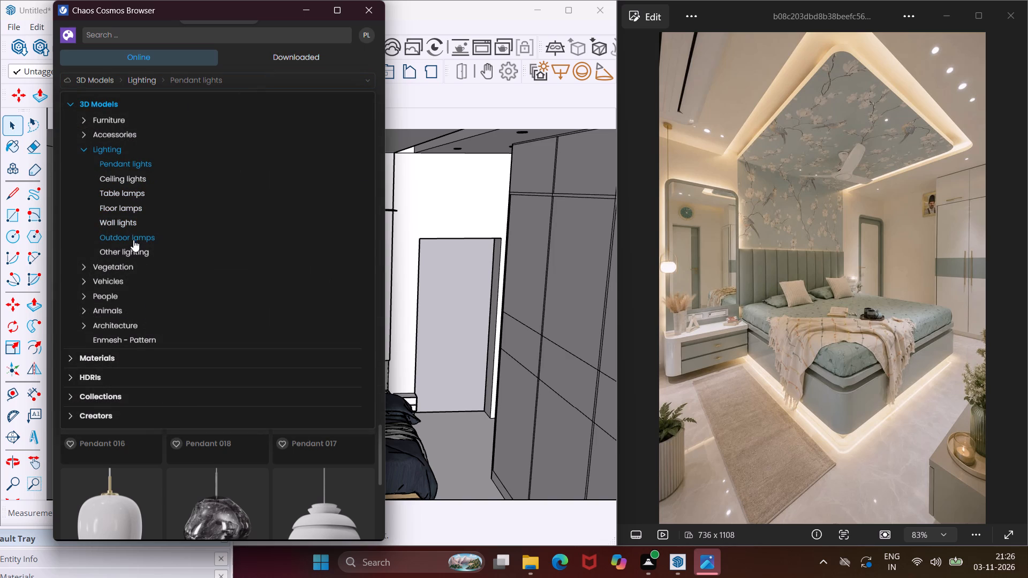
left_click(130, 197)
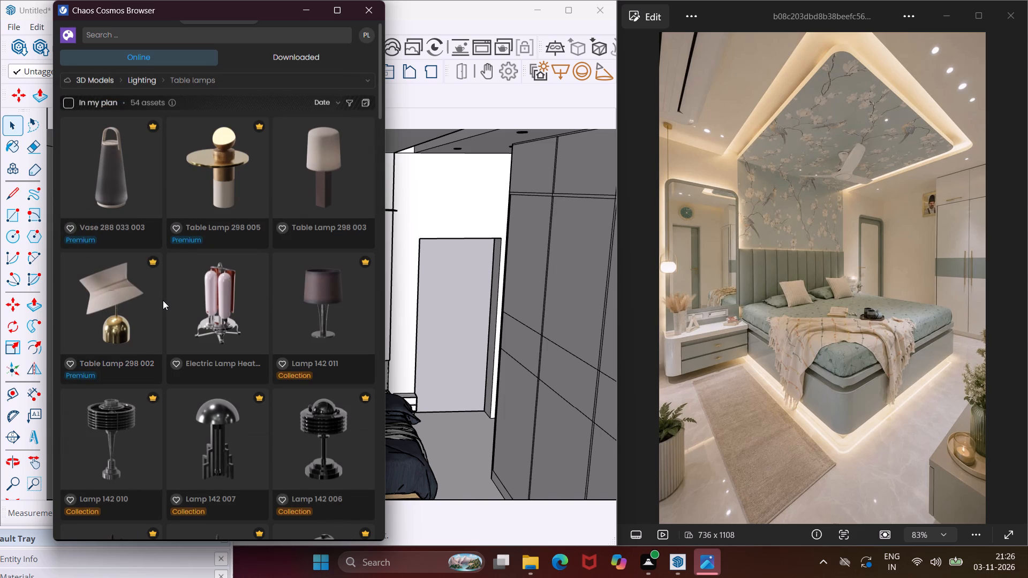
Import the Takayama table lamp from the Cosmos library and place it on top of the nightstand beside the bed.
scroll(163, 300, "down", 1)
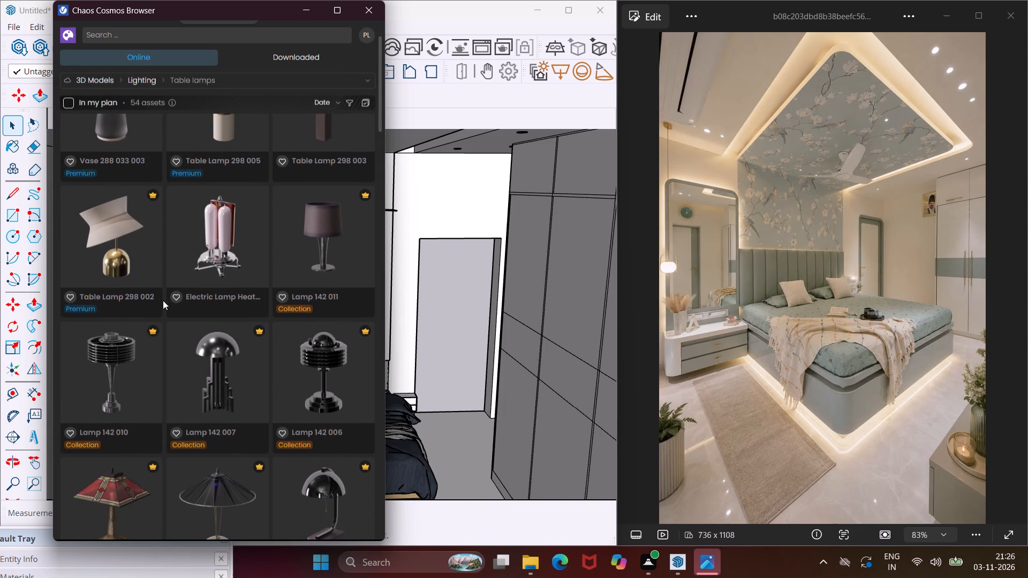
scroll(163, 300, "down", 2)
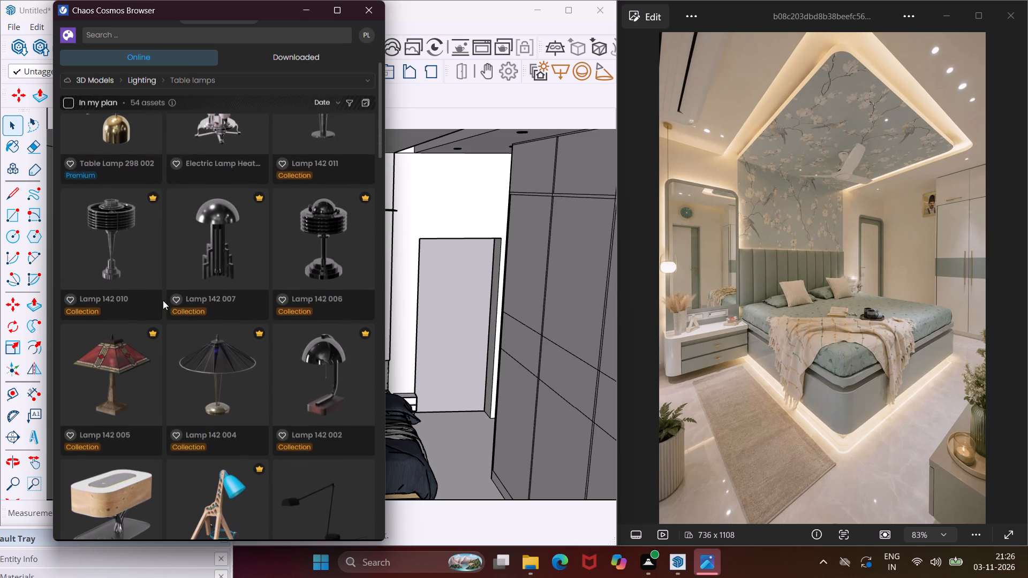
scroll(163, 300, "down", 7)
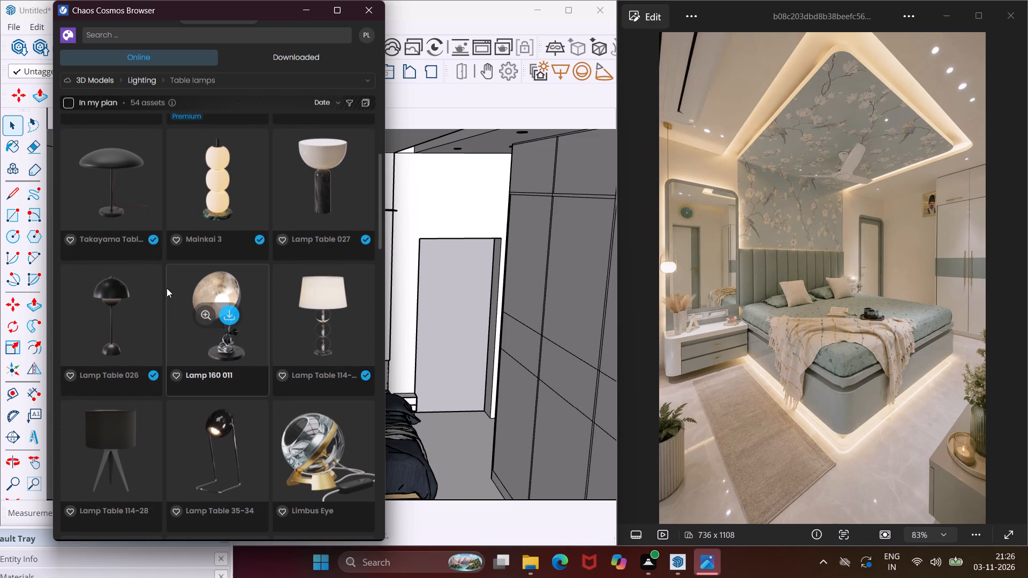
scroll(167, 288, "down", 1)
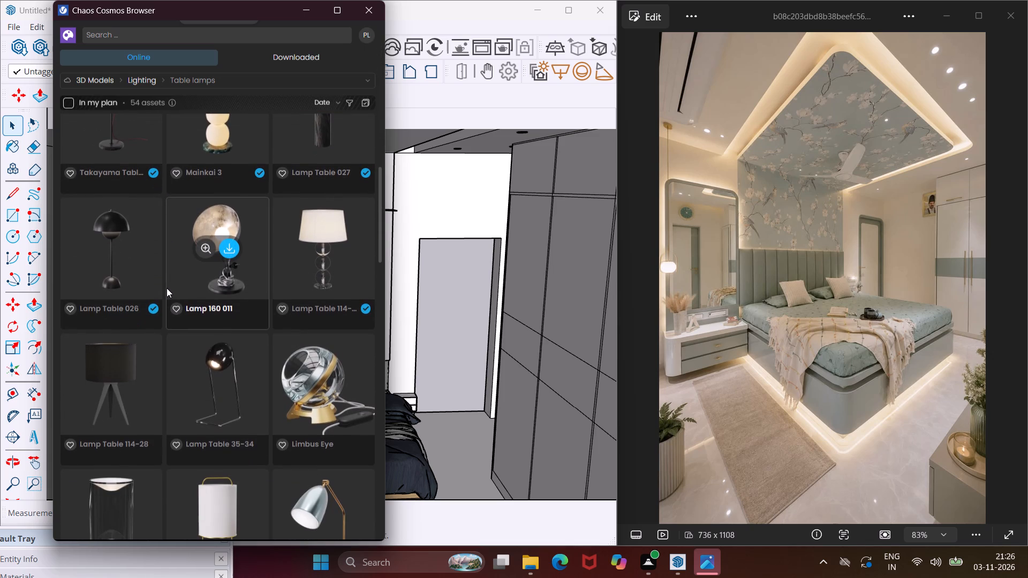
scroll(167, 288, "up", 2)
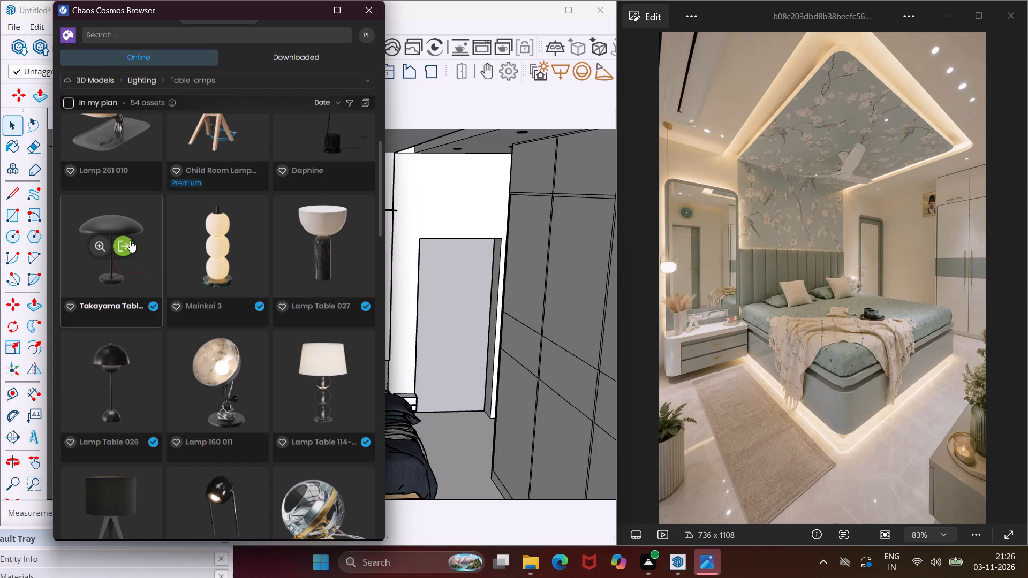
left_click(121, 243)
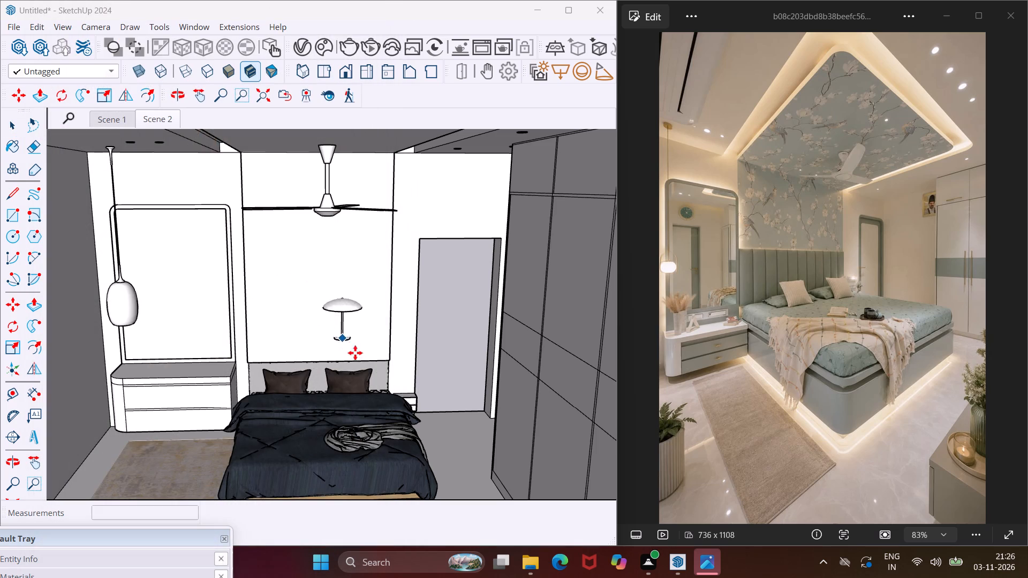
scroll(405, 389, "up", 4)
middle_click_drag(406, 387, 402, 416)
scroll(402, 416, "up", 11)
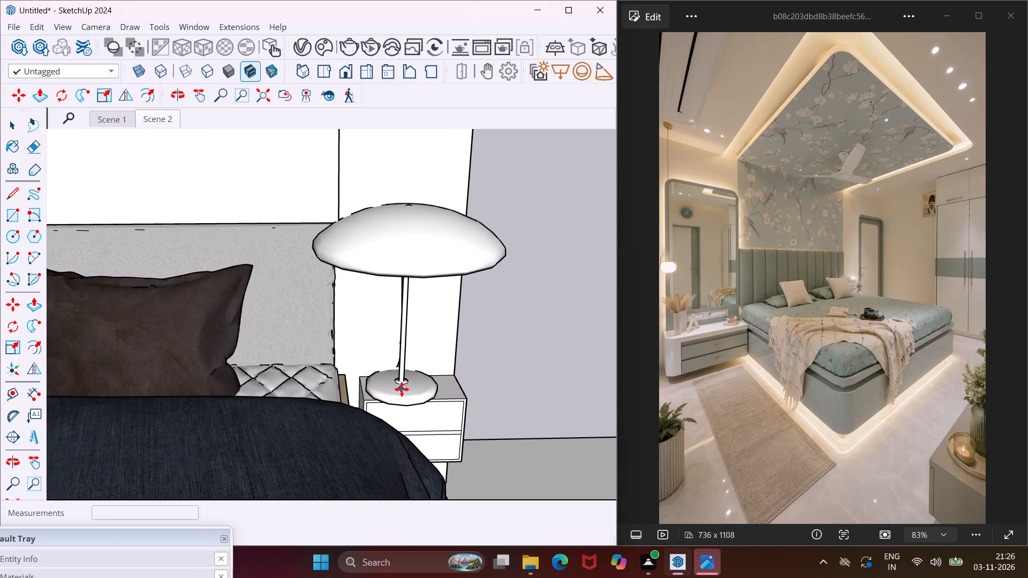
left_click(402, 389)
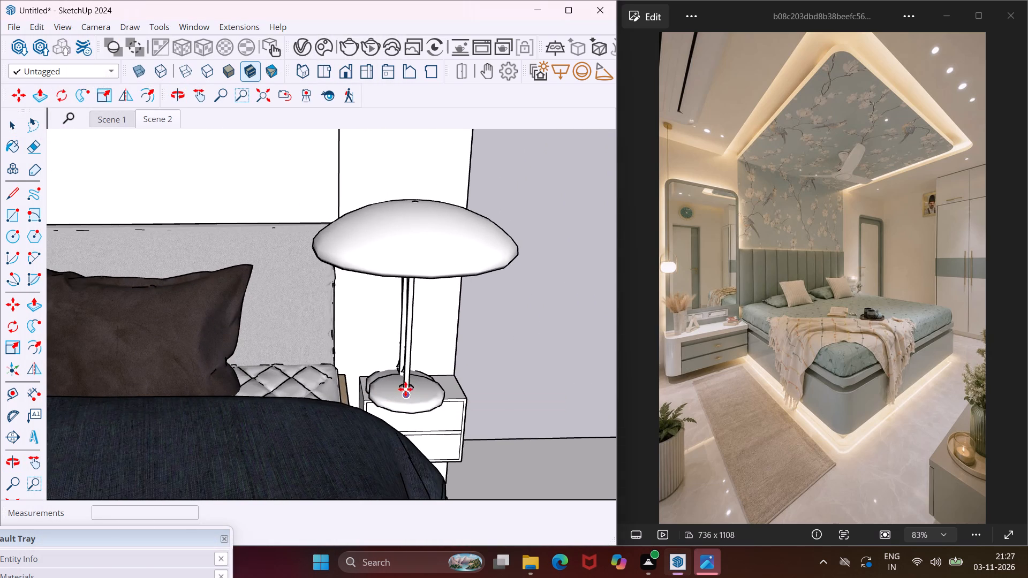
key("Escape")
Scale the table lamp down uniformly to a factor of about 0.63.
left_click(408, 382)
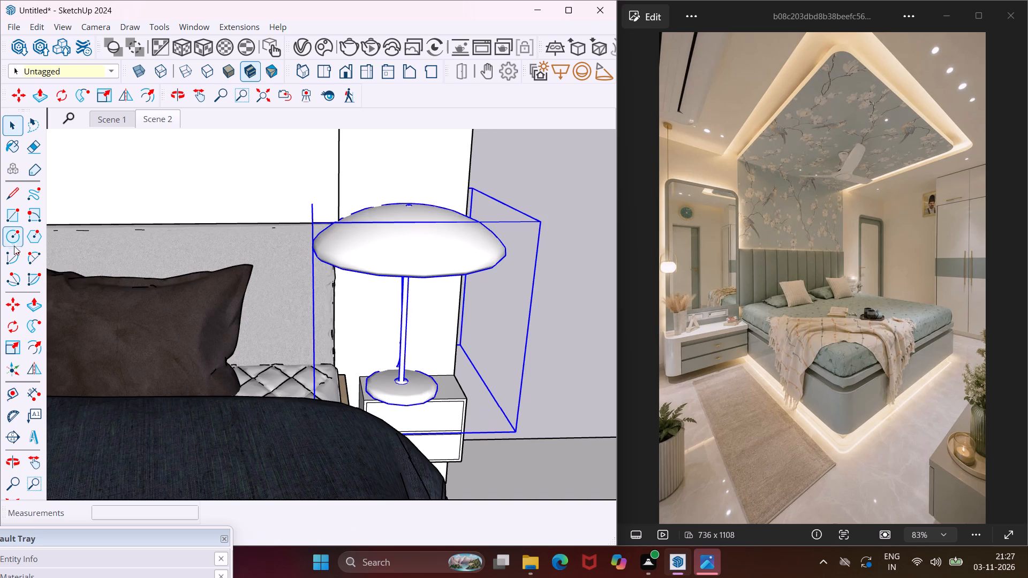
left_click(7, 344)
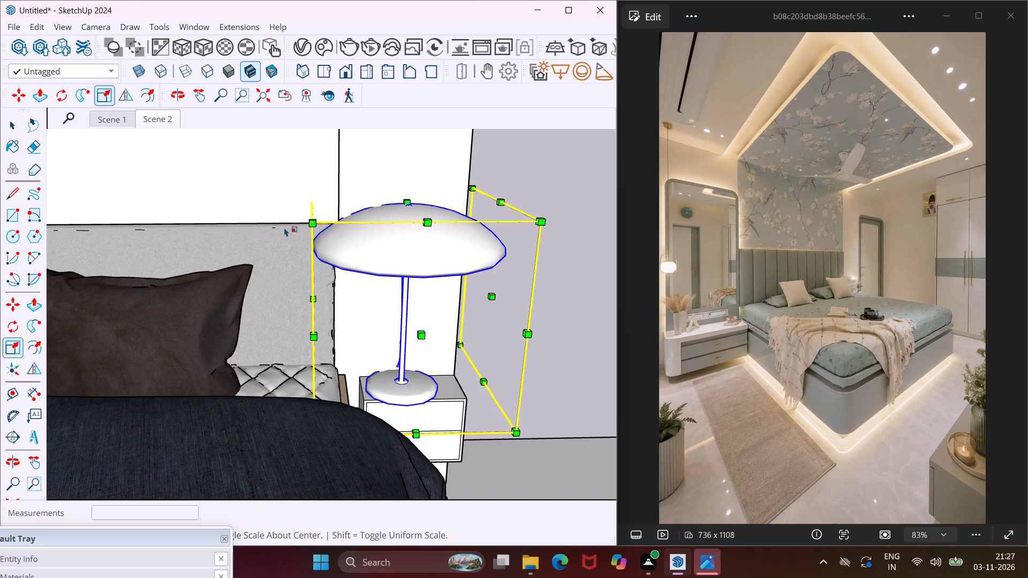
left_click(308, 225)
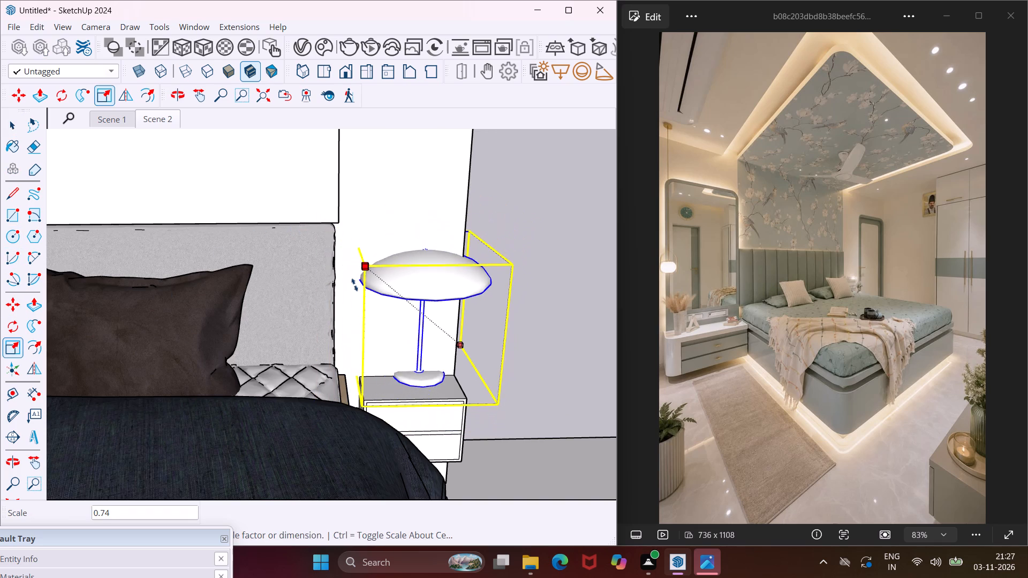
left_click(368, 303)
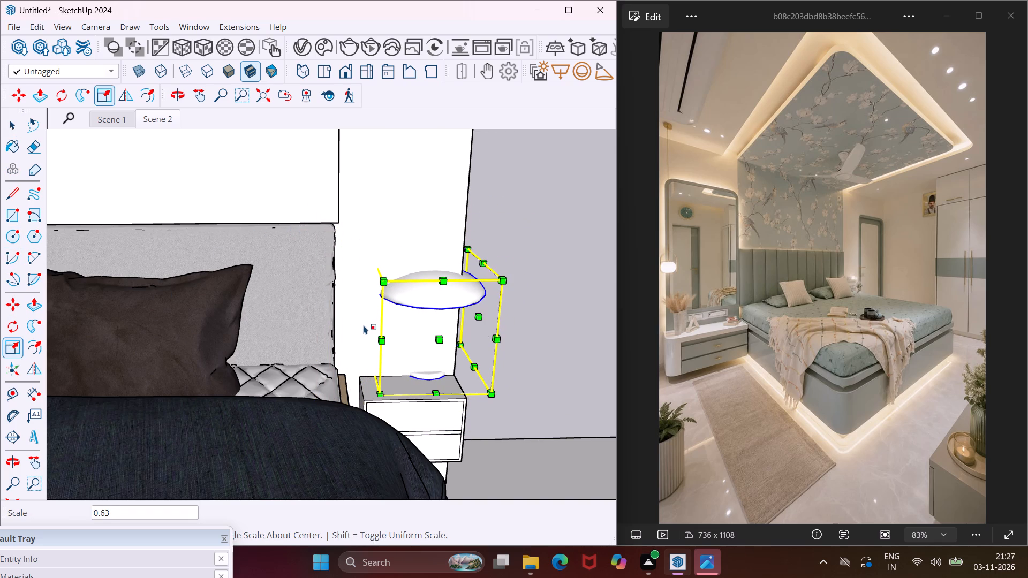
Shift the table lamp across the nightstand top, forward in moves of about 2" and 1 13/16", and about 1 1/2" toward the bed.
key("m")
scroll(366, 343, "up", 6)
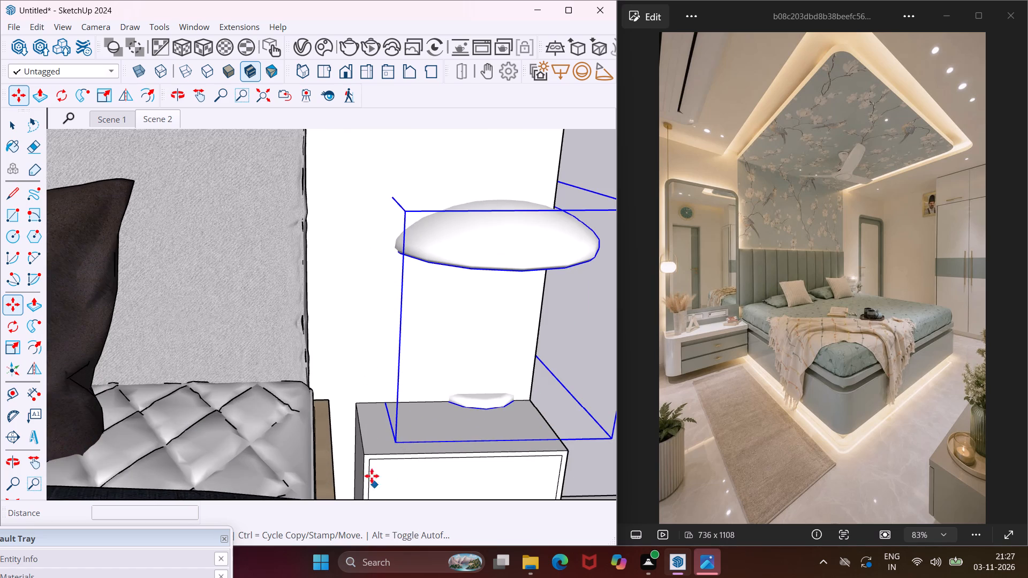
scroll(368, 424, "up", 3)
left_click(368, 422)
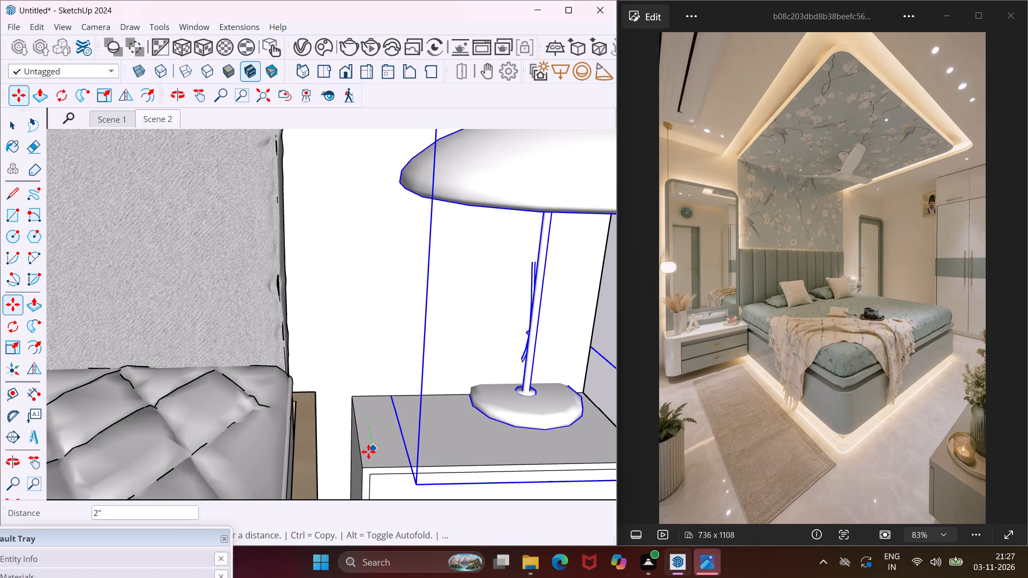
left_click(369, 458)
left_click(367, 414)
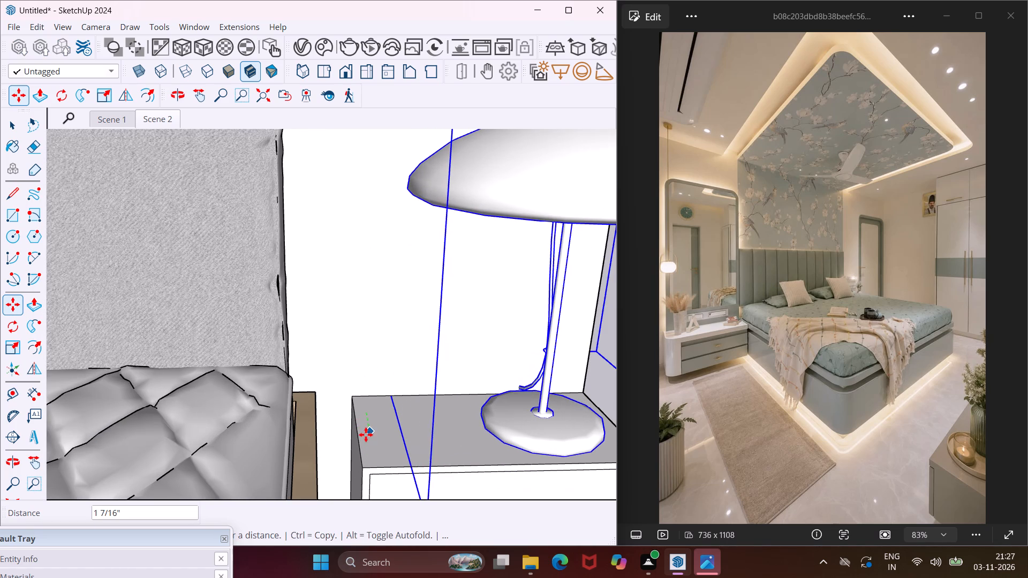
left_click(368, 438)
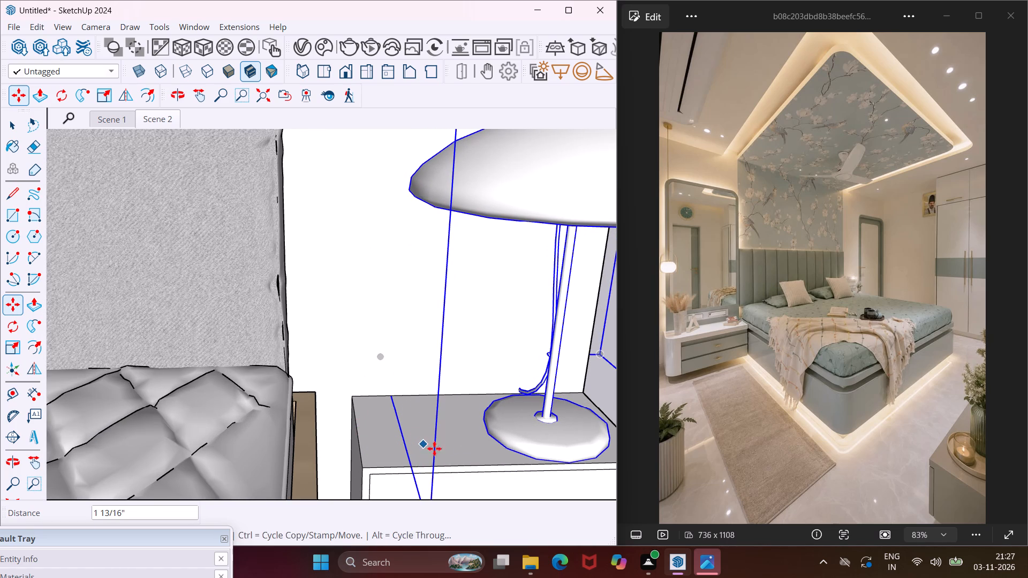
left_click(473, 450)
left_click(430, 451)
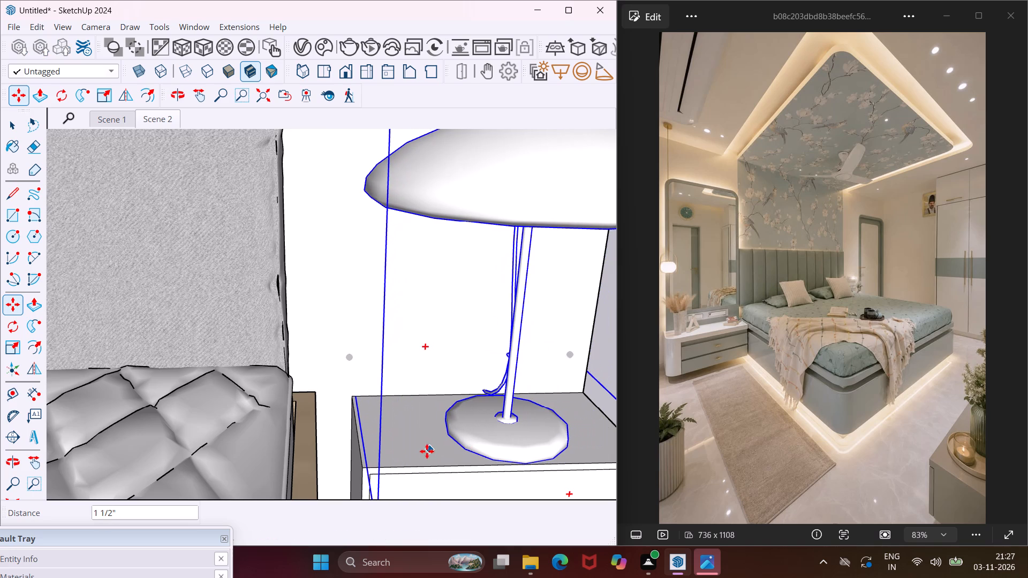
scroll(385, 451, "down", 4)
middle_click_drag(409, 439, 572, 439)
scroll(439, 425, "up", 3)
left_click(397, 402)
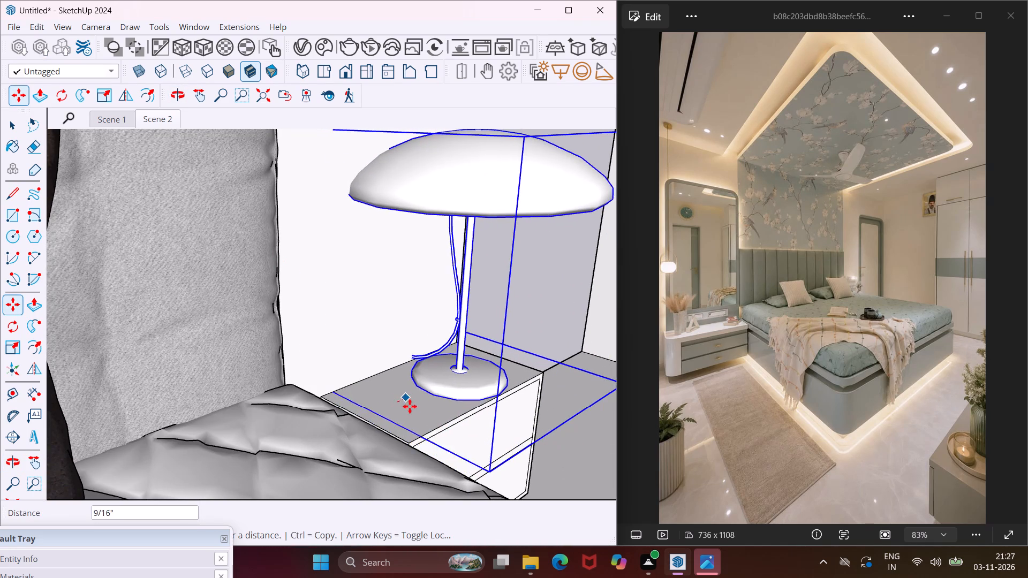
left_click(416, 415)
Scale the table lamp down uniformly once more so it better suits the nightstand's size.
scroll(367, 420, "down", 3)
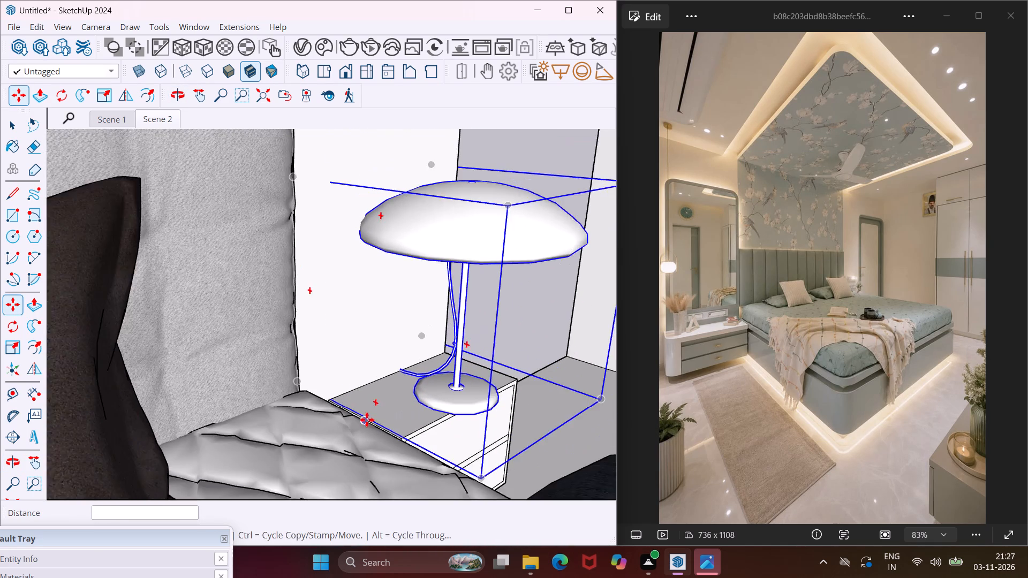
middle_click_drag(389, 410, 331, 414)
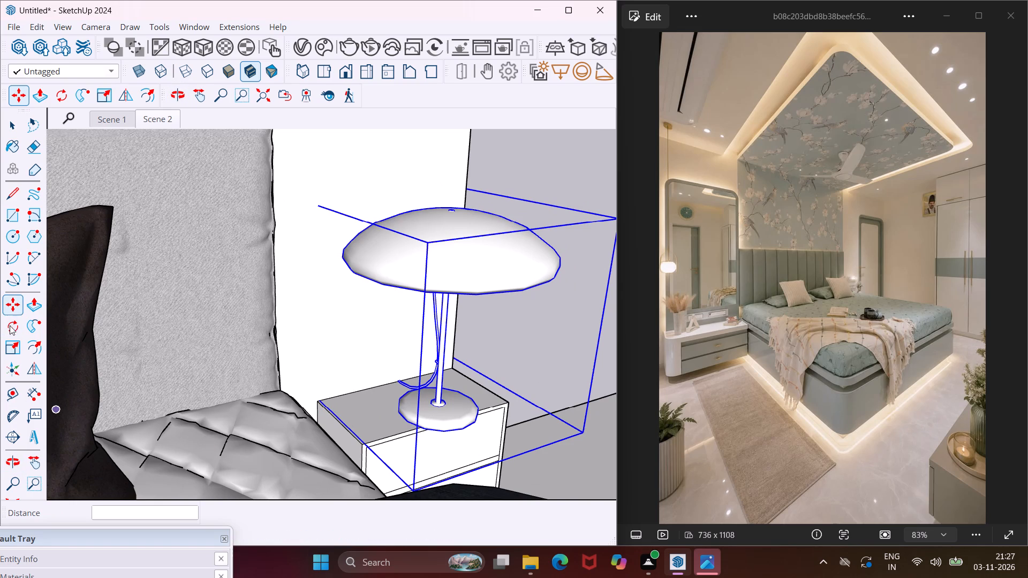
left_click(11, 340)
left_click(427, 240)
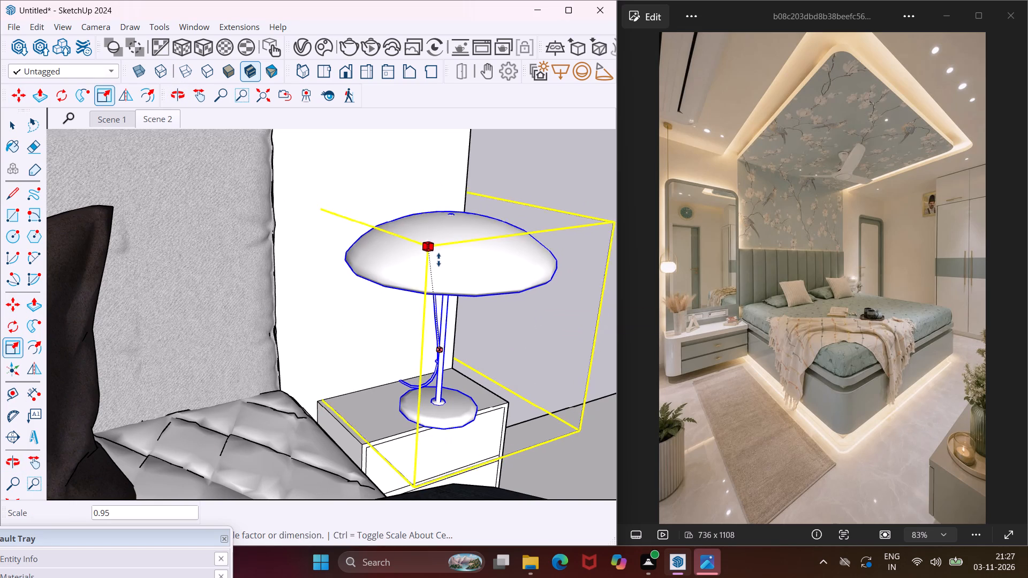
left_click(440, 298)
Move the table lamp slightly toward the bed and forward so it stands near the middle of the nightstand top.
scroll(415, 388, "up", 4)
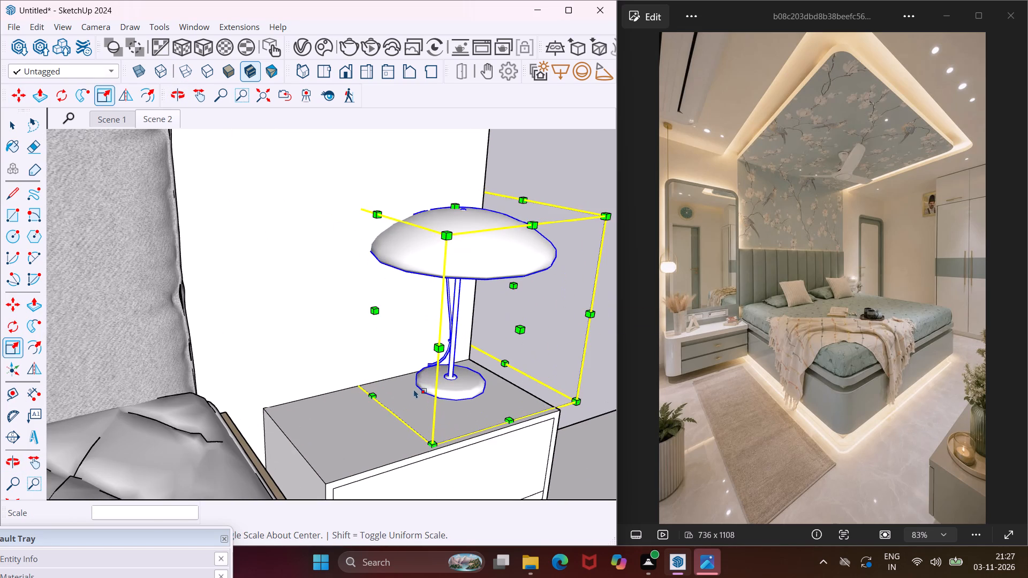
key("m")
scroll(384, 429, "up", 3)
left_click(382, 431)
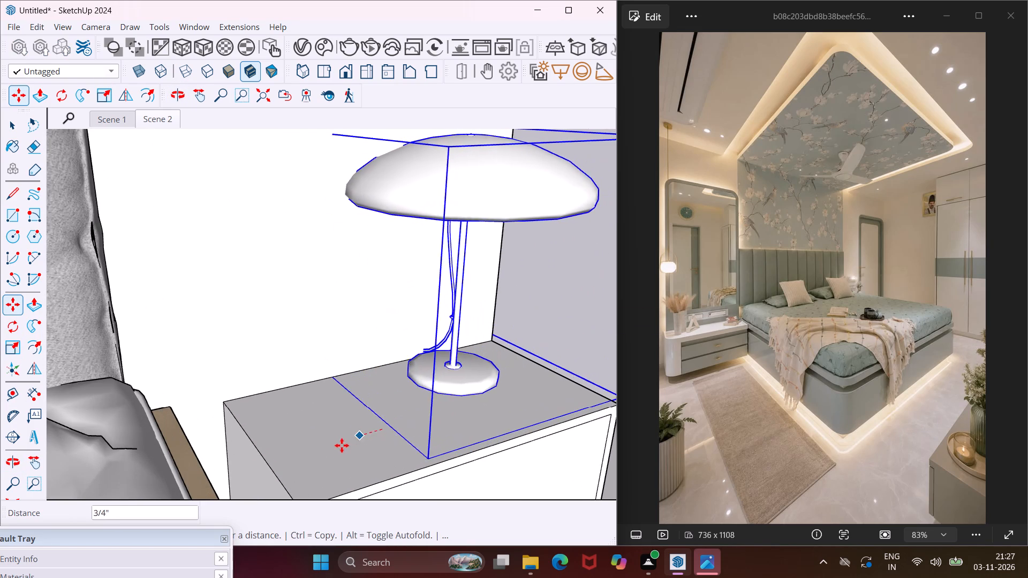
left_click(333, 447)
scroll(332, 447, "down", 2)
left_click(335, 448)
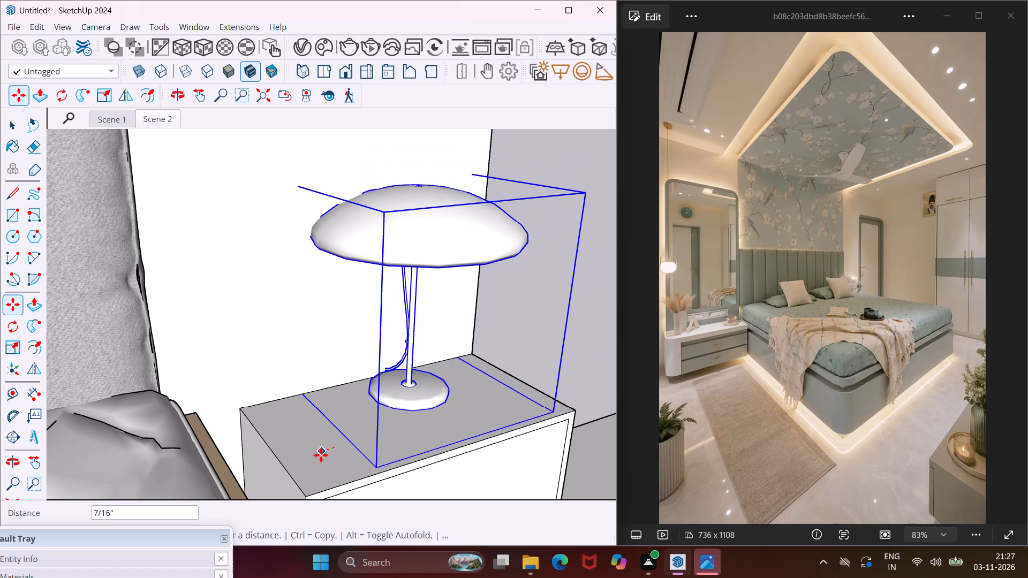
left_click(312, 458)
scroll(315, 457, "down", 3)
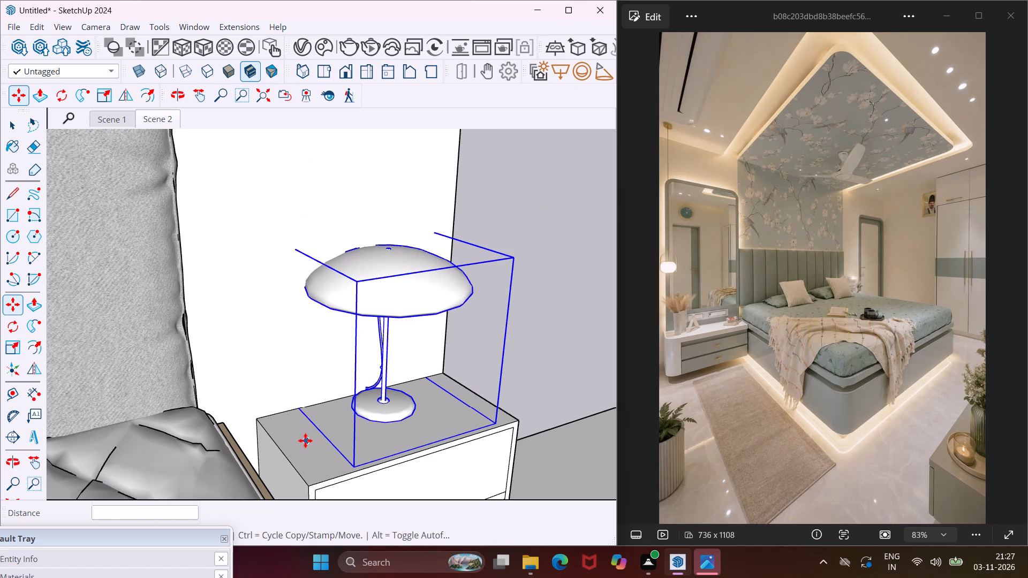
left_click(305, 440)
left_click(321, 455)
Examine the table lamp's size and placement on the nightstand from several angles.
middle_click_drag(311, 439, 311, 438)
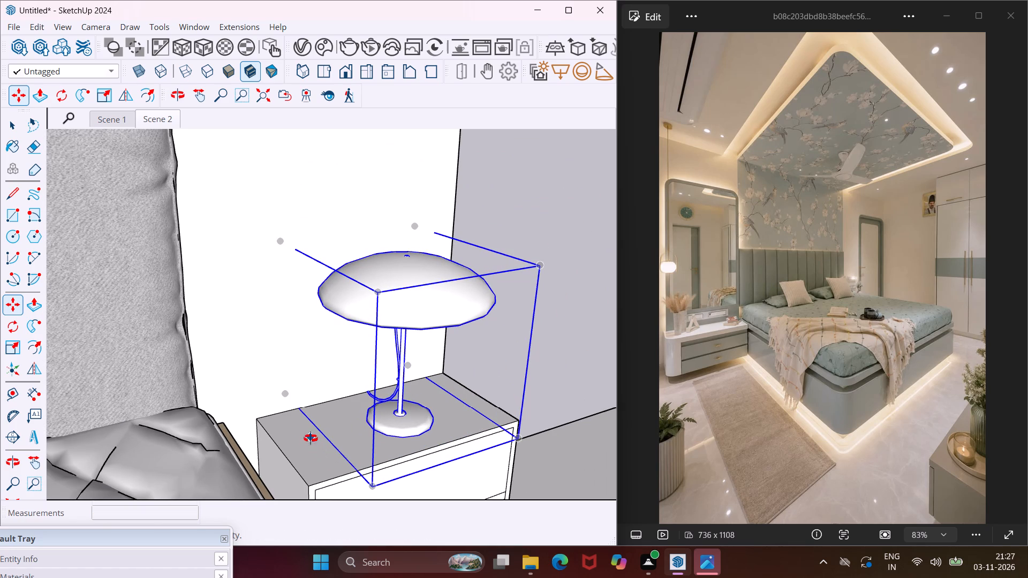
middle_click_drag(311, 438, 395, 353)
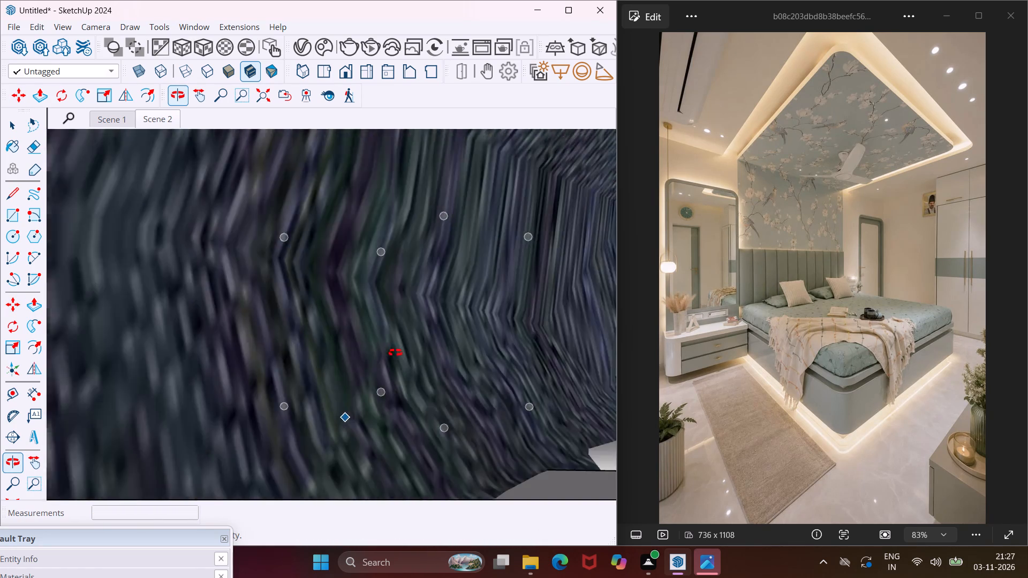
middle_click_drag(395, 353, 163, 382)
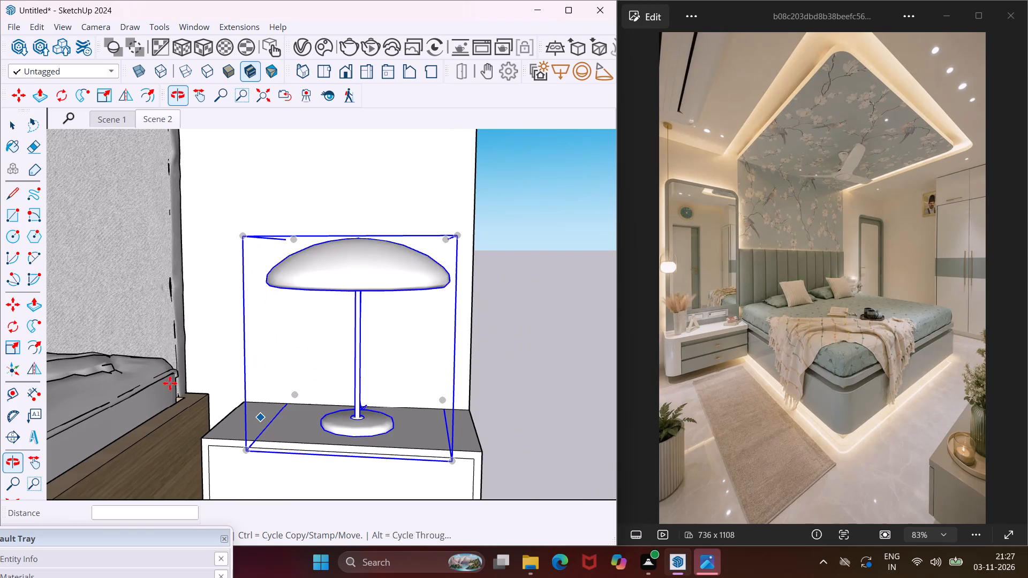
scroll(314, 393, "down", 5)
middle_click_drag(326, 404, 336, 427)
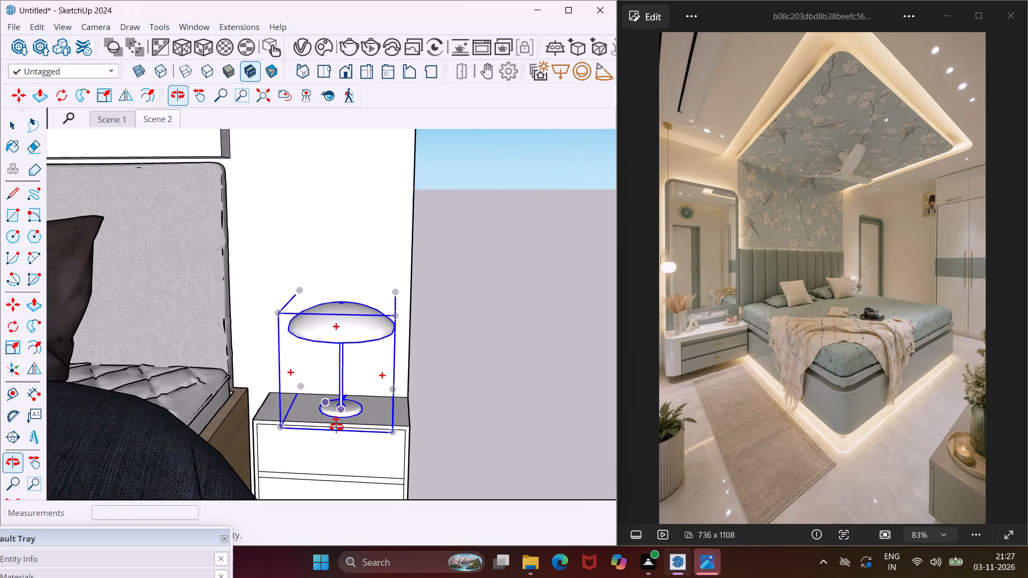
middle_click_drag(336, 427, 367, 450)
scroll(366, 450, "up", 1)
scroll(326, 416, "down", 5)
scroll(304, 377, "down", 6)
middle_click_drag(304, 377, 291, 349)
scroll(291, 349, "up", 1)
key("Escape")
key("space")
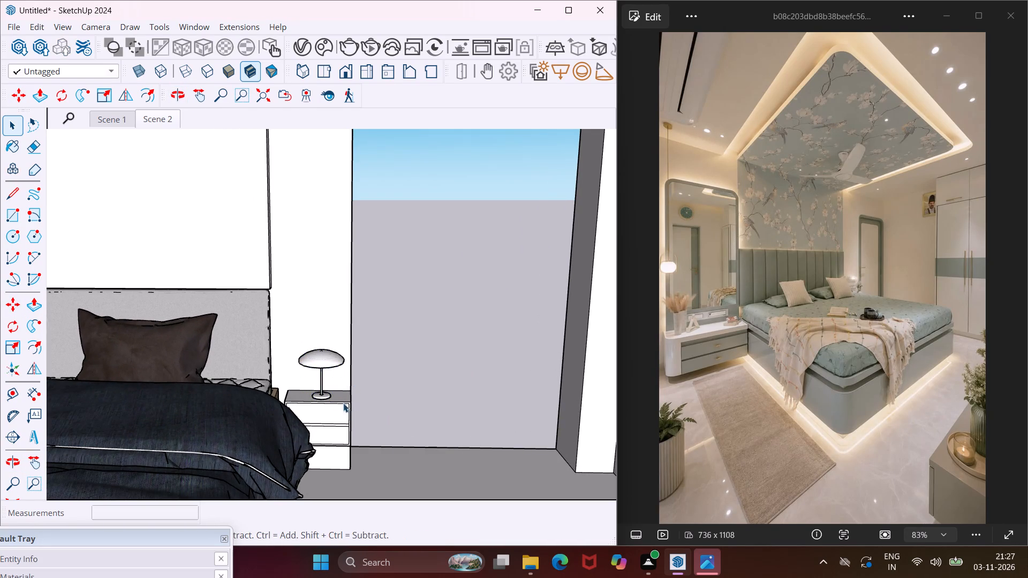
left_click(321, 393)
key("Escape")
key("space")
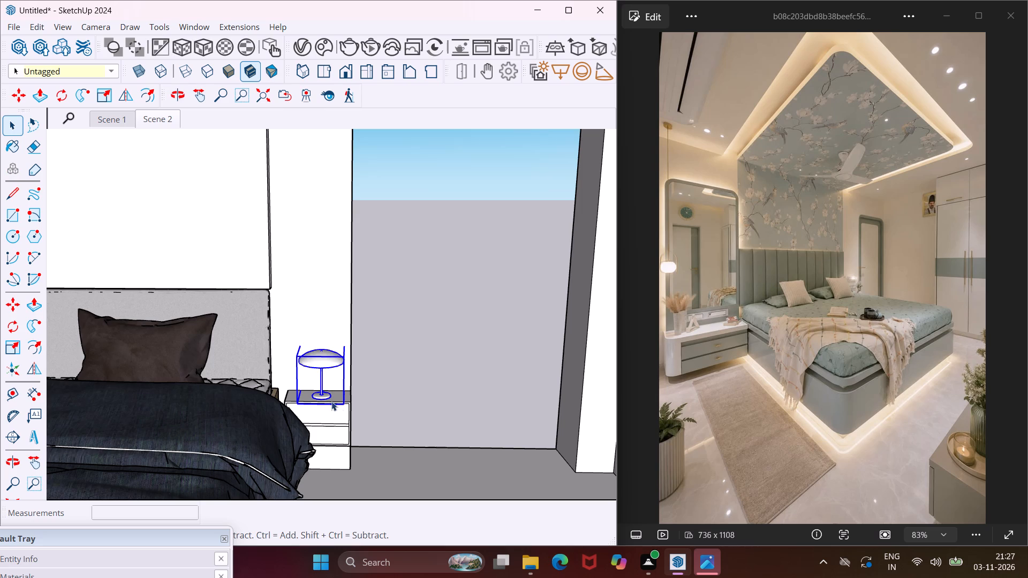
left_click(405, 391)
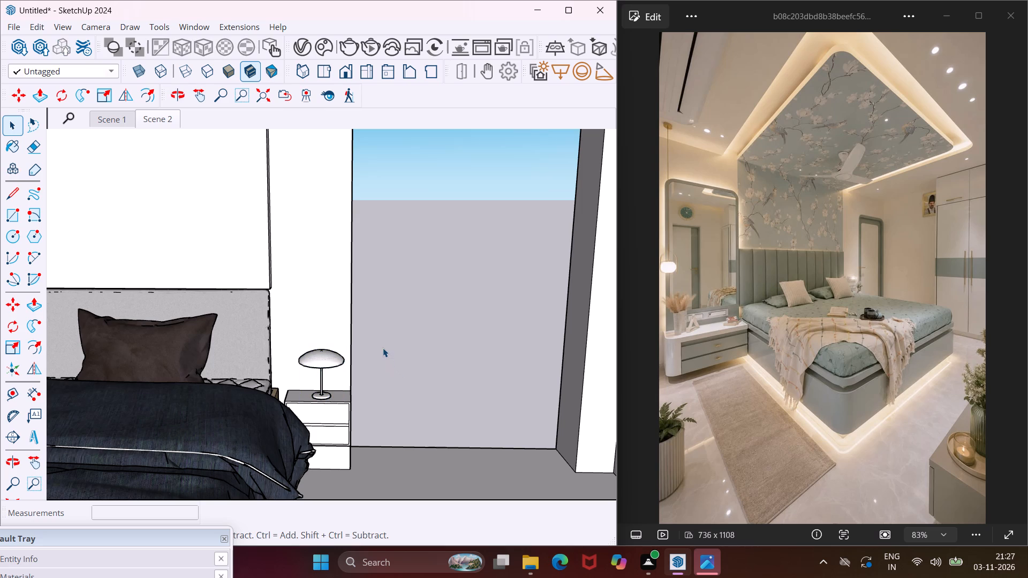
Search the Chaos Cosmos library for "door", using the recent search.
scroll(383, 348, "down", 5)
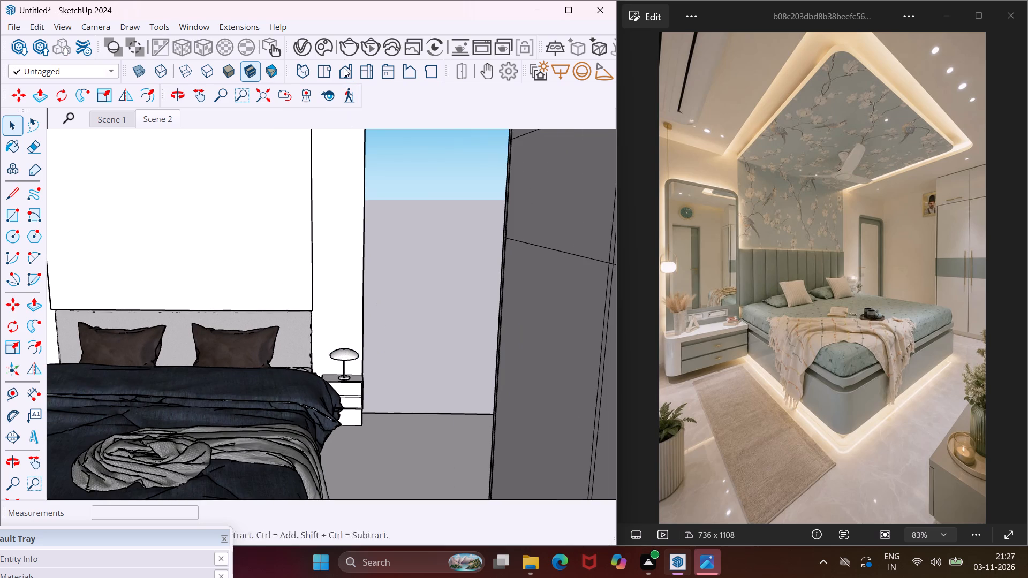
left_click(328, 44)
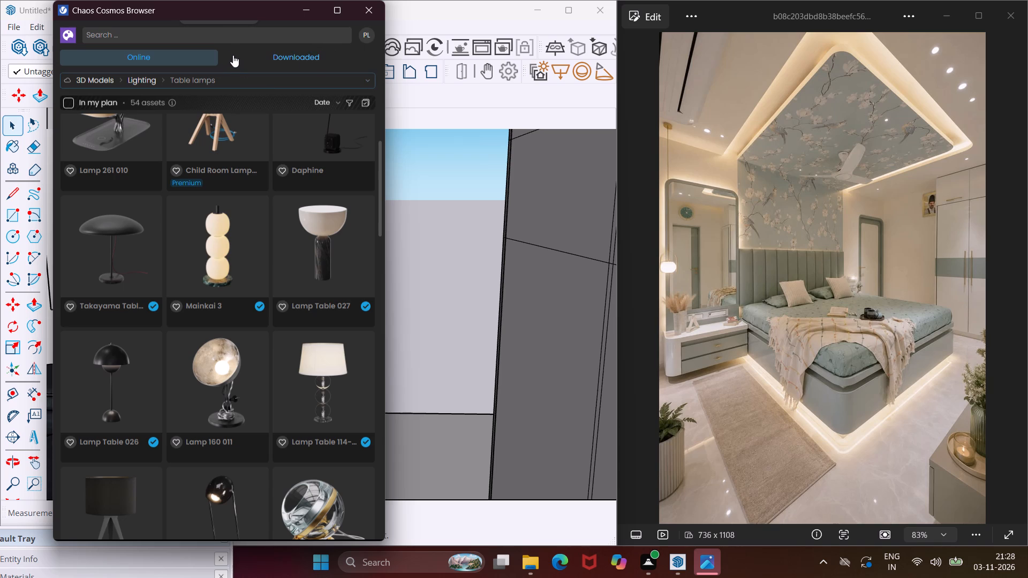
left_click(228, 34)
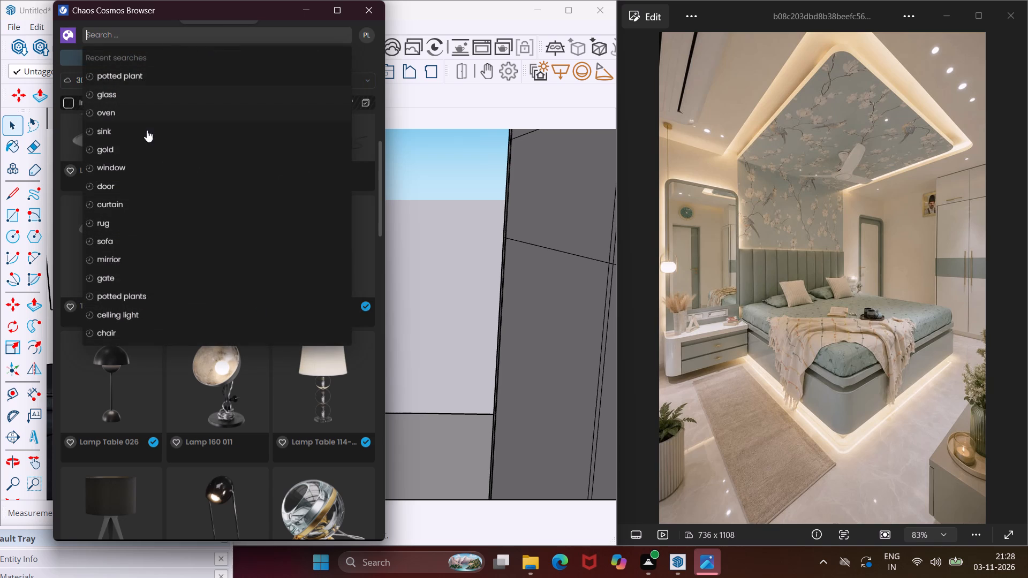
left_click(141, 180)
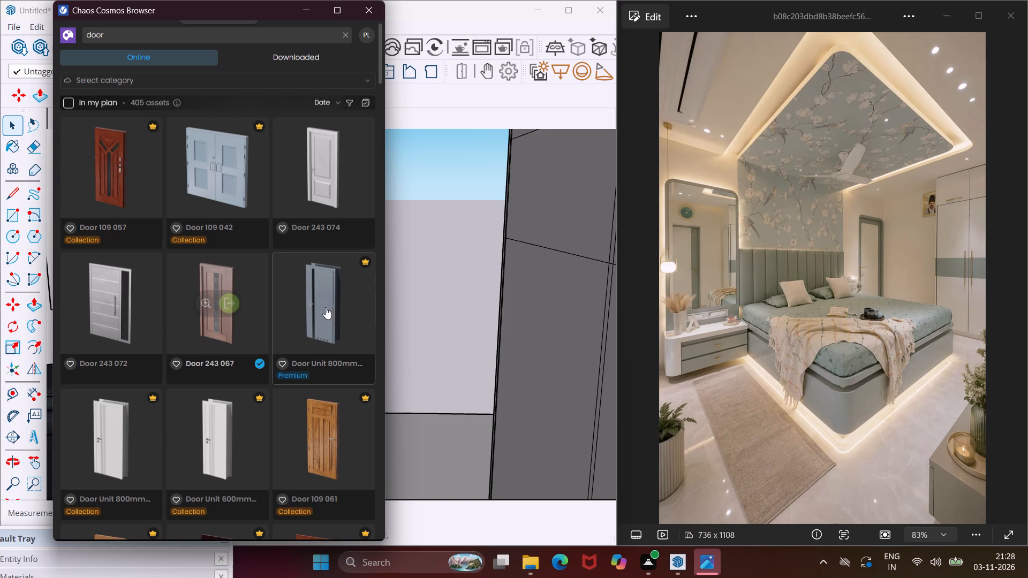
Look through the door models in the Cosmos results for a plain door that suits the bedroom.
scroll(311, 294, "down", 7)
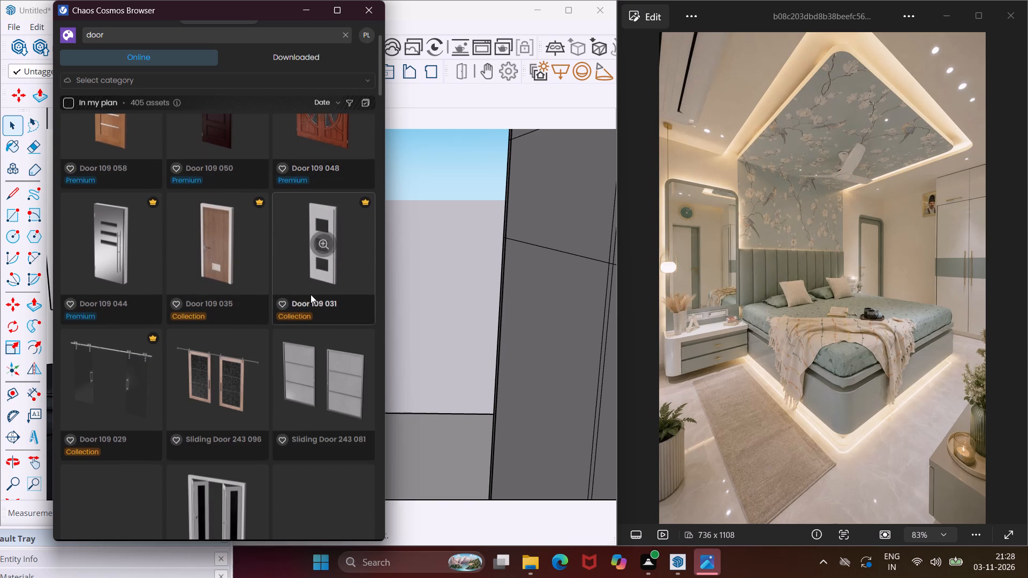
scroll(311, 294, "down", 2)
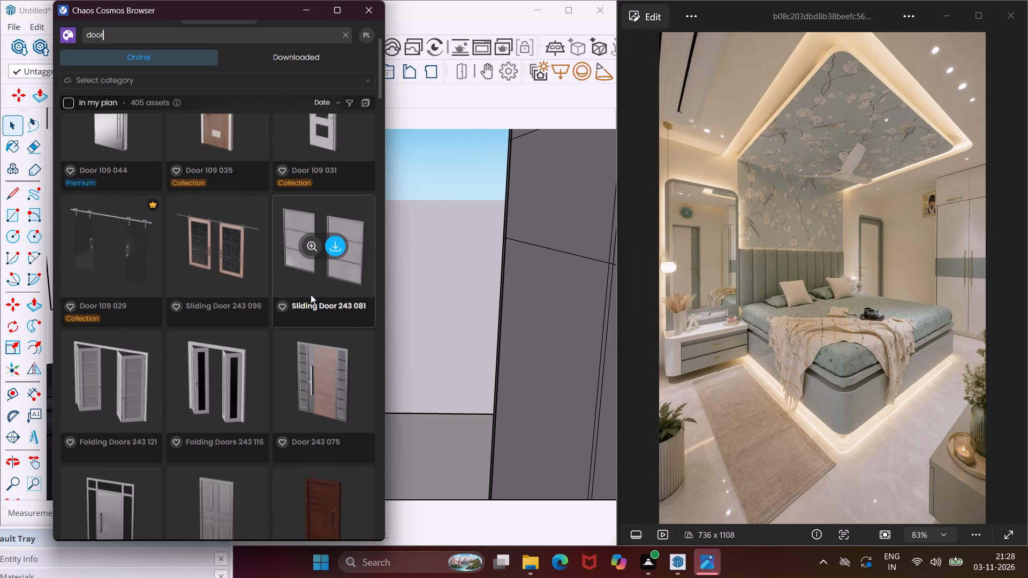
scroll(311, 294, "down", 6)
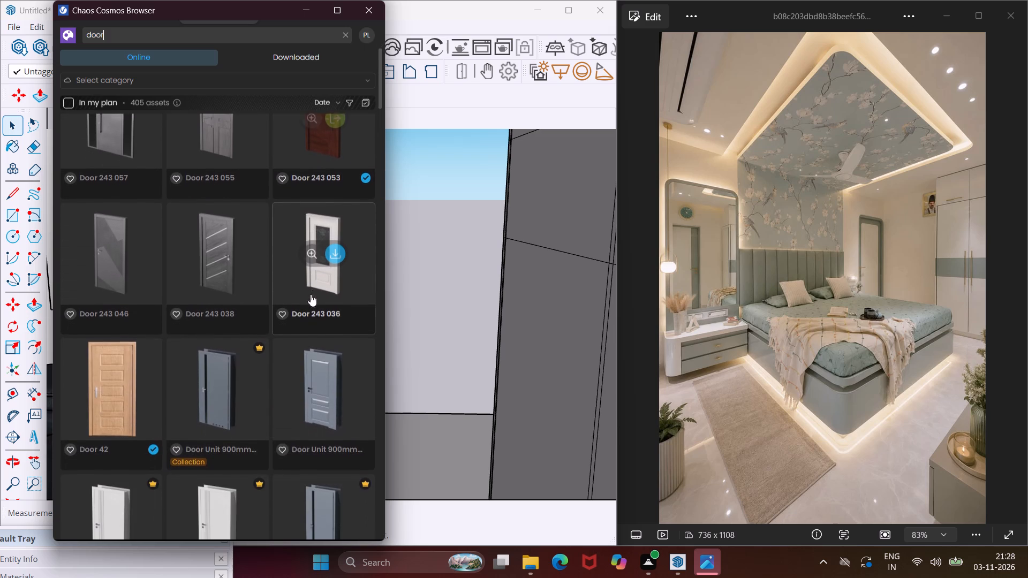
scroll(316, 287, "down", 2)
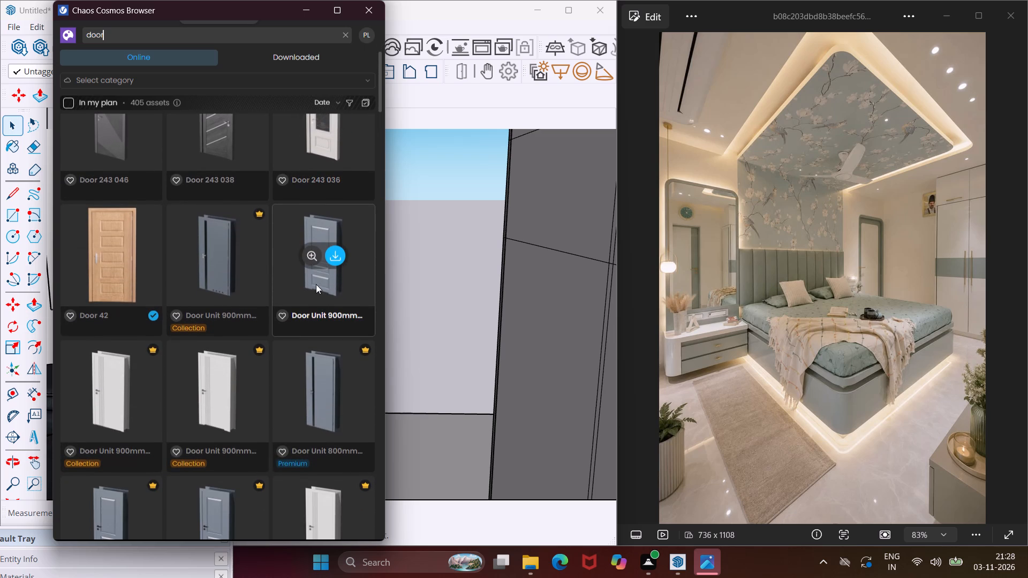
scroll(316, 282, "down", 1)
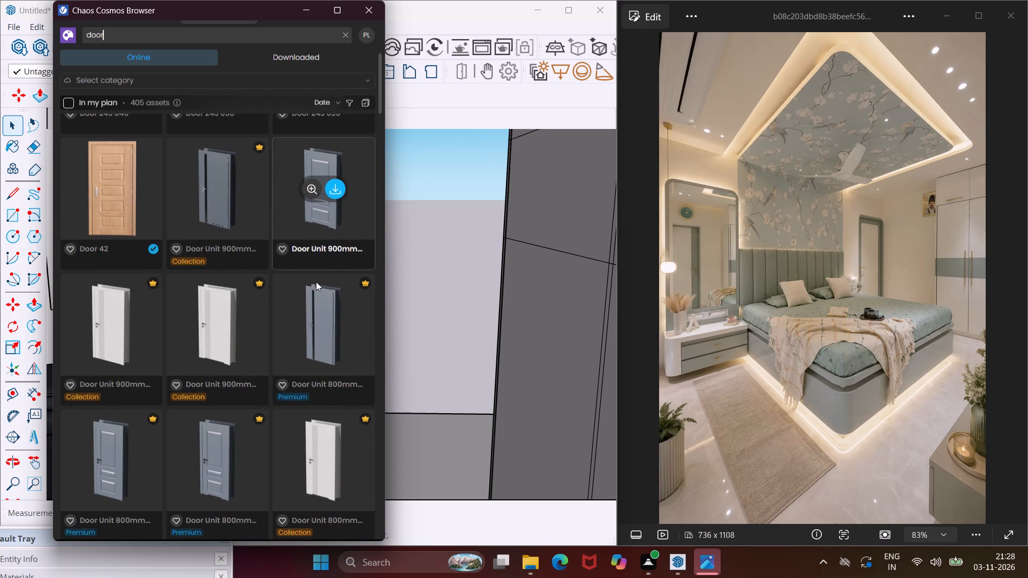
scroll(316, 282, "down", 5)
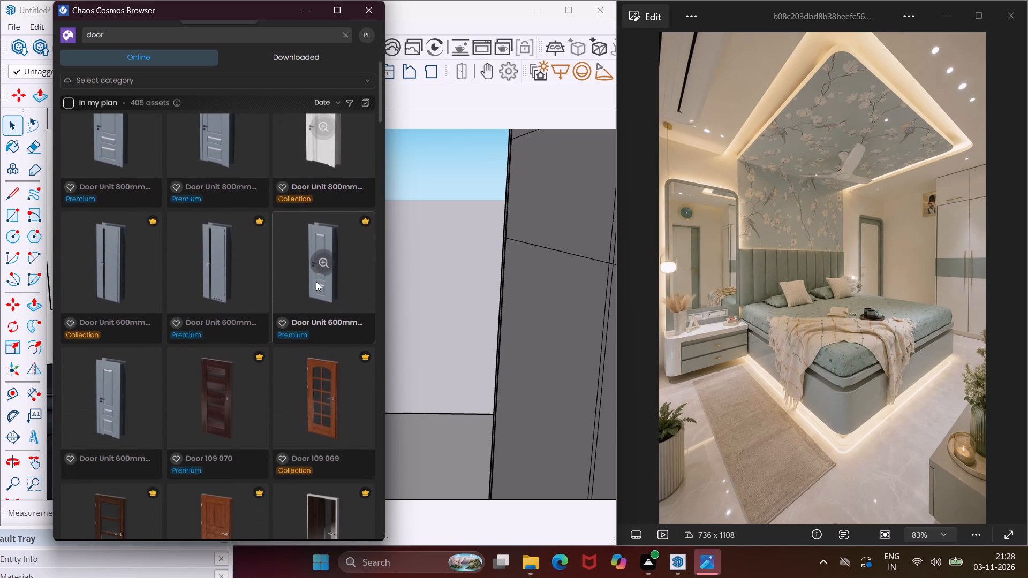
scroll(316, 279, "down", 10)
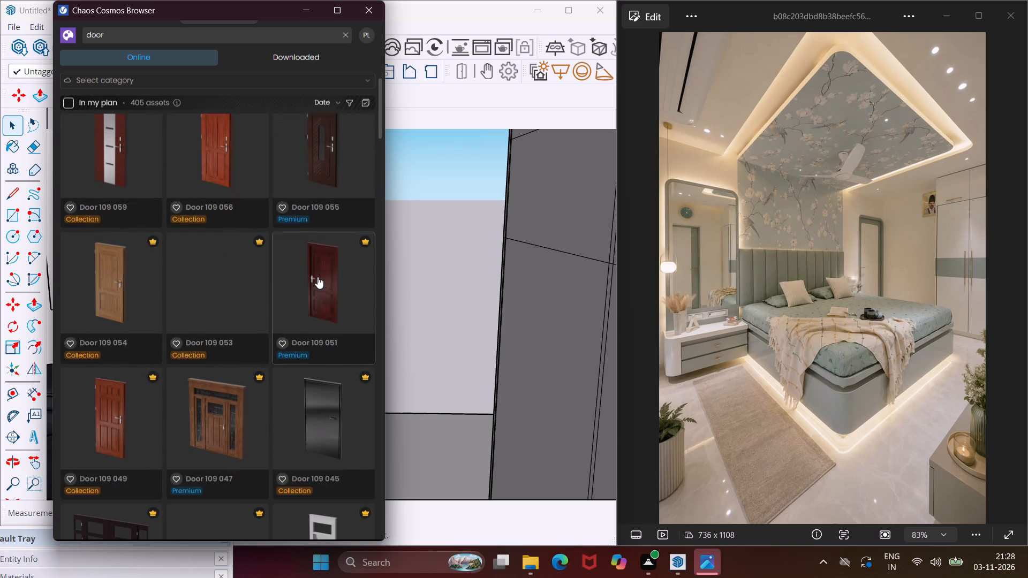
scroll(318, 277, "down", 5)
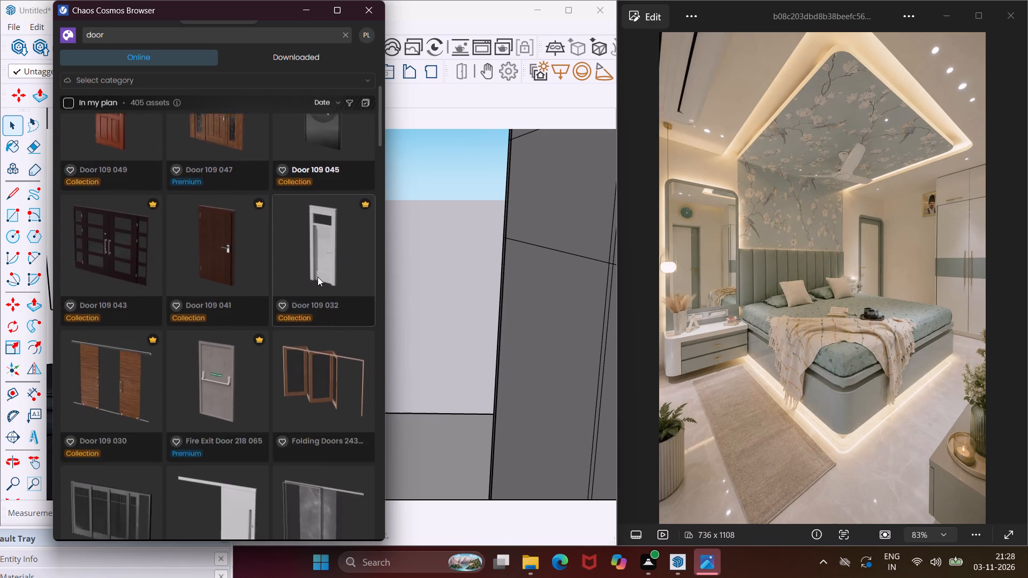
scroll(318, 277, "down", 10)
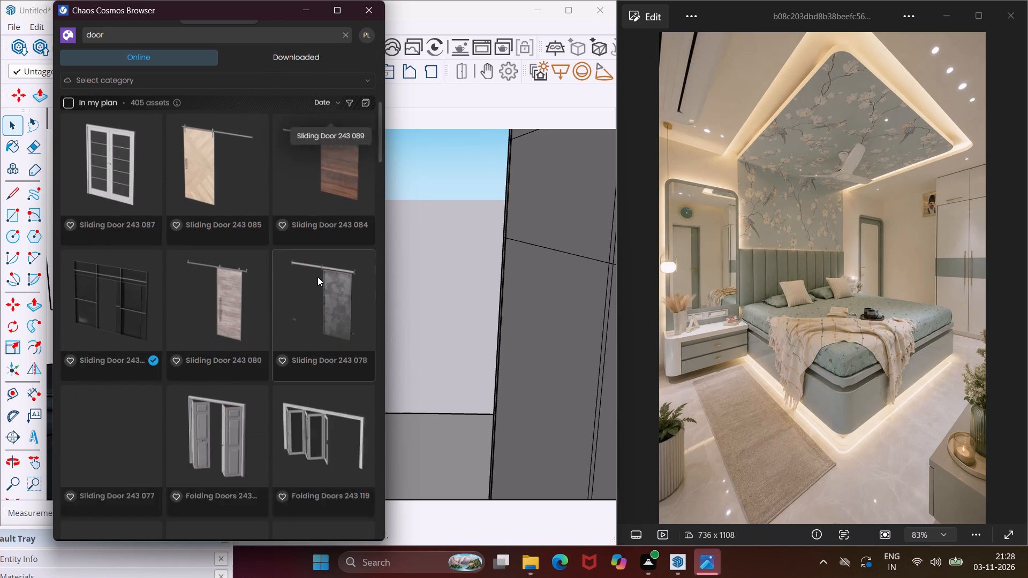
scroll(318, 277, "down", 8)
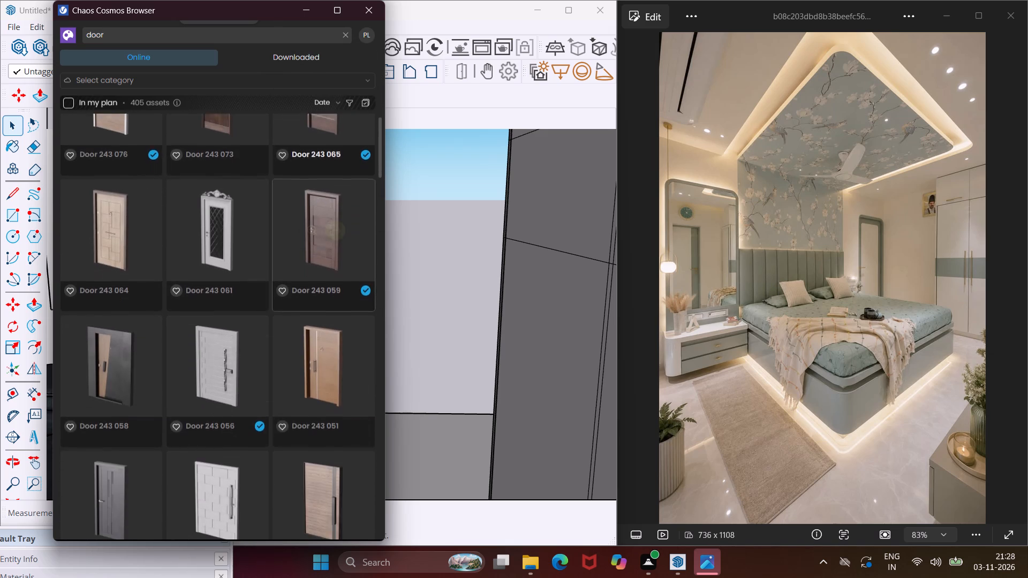
scroll(318, 277, "down", 6)
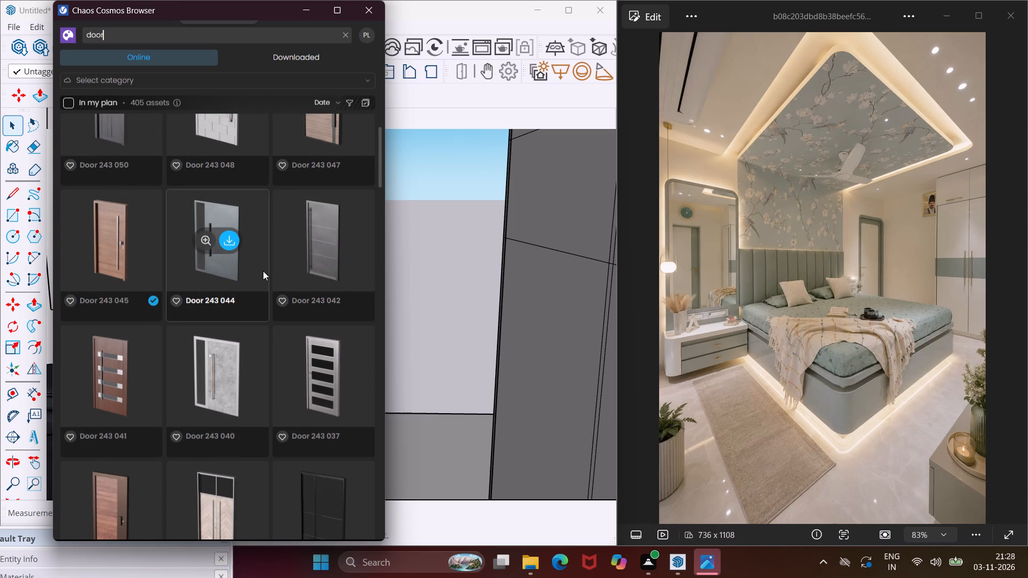
scroll(263, 271, "down", 5)
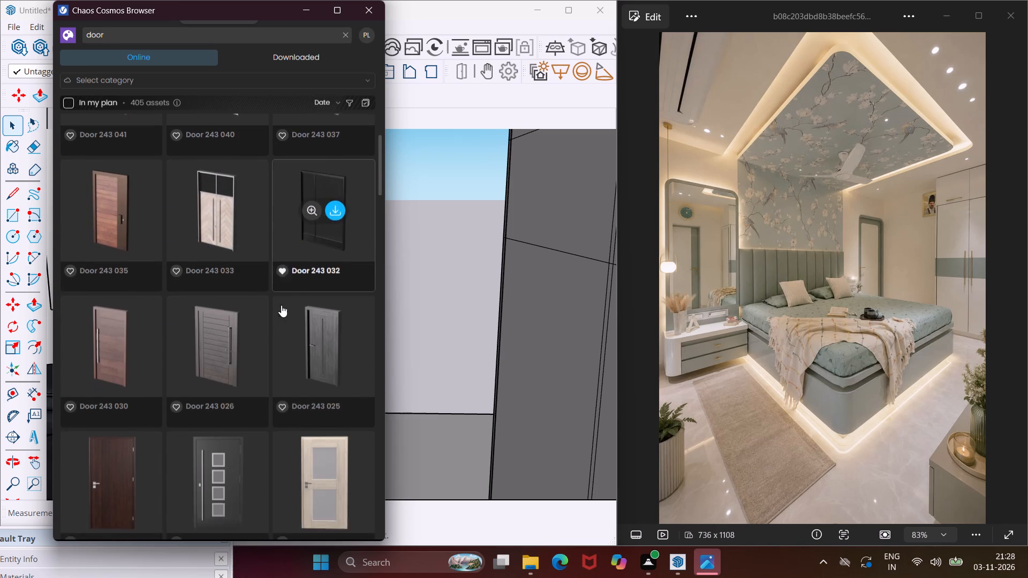
scroll(281, 305, "down", 6)
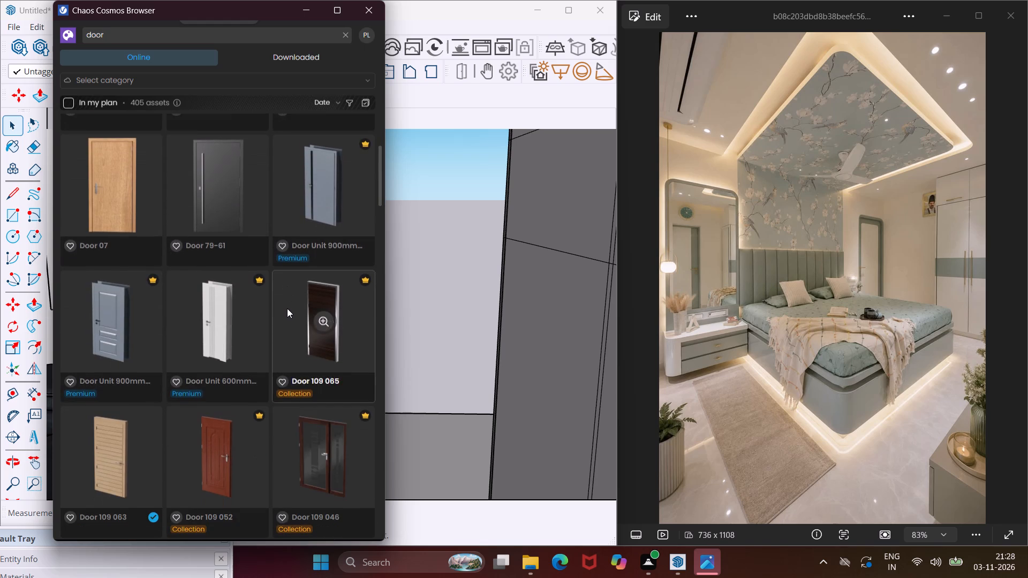
scroll(287, 308, "down", 9)
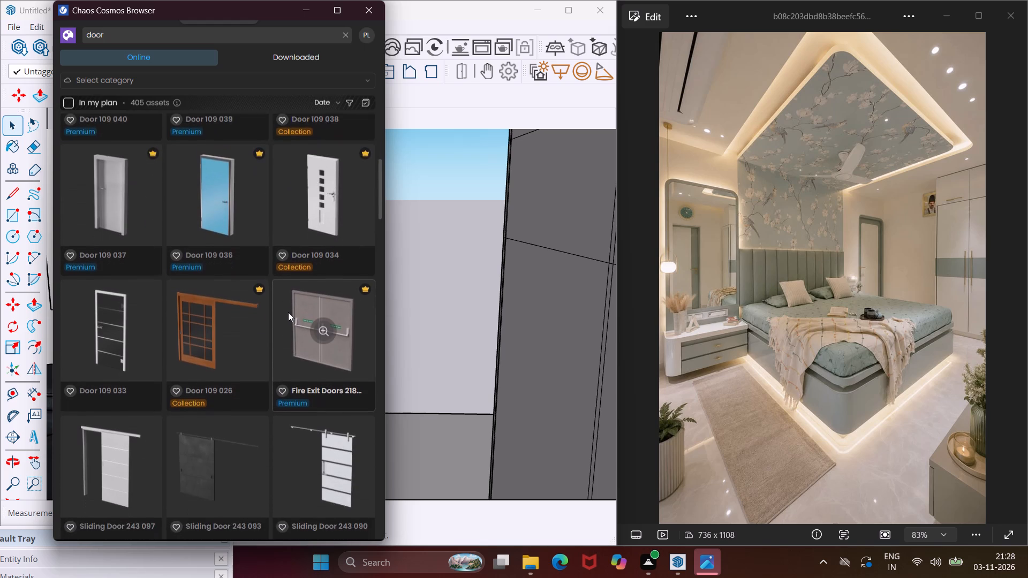
scroll(288, 301, "down", 9)
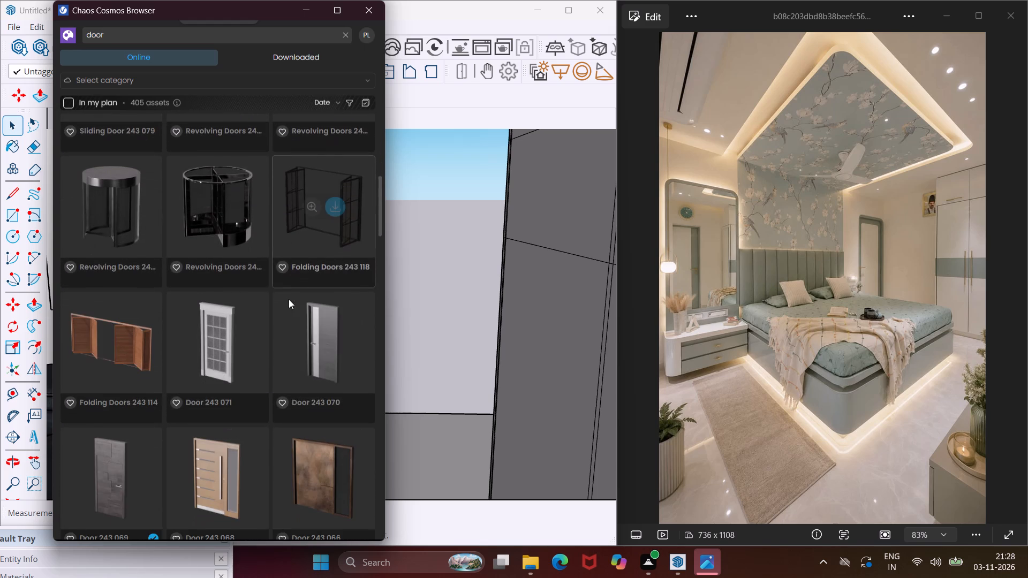
scroll(289, 299, "down", 10)
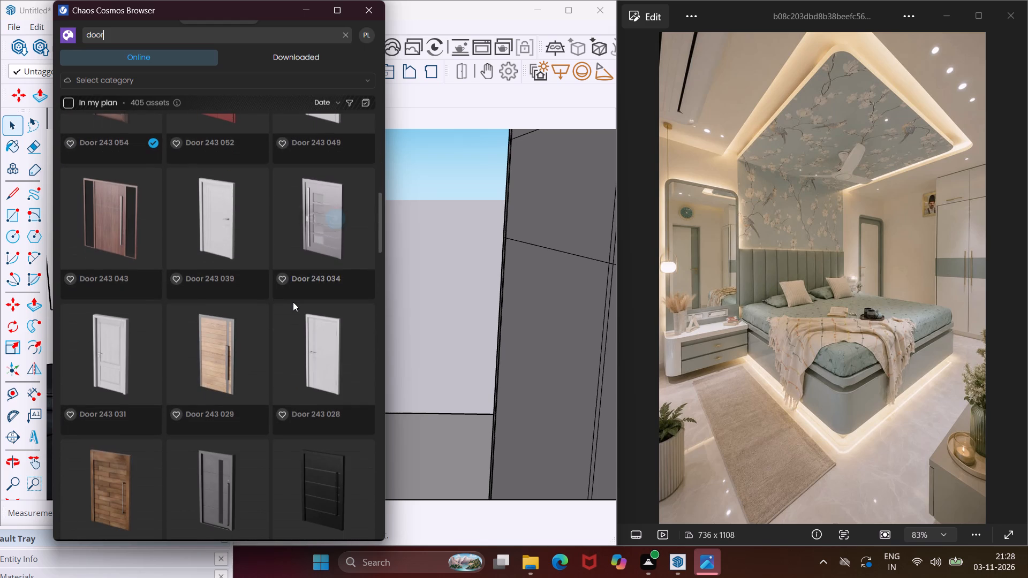
scroll(293, 301, "down", 8)
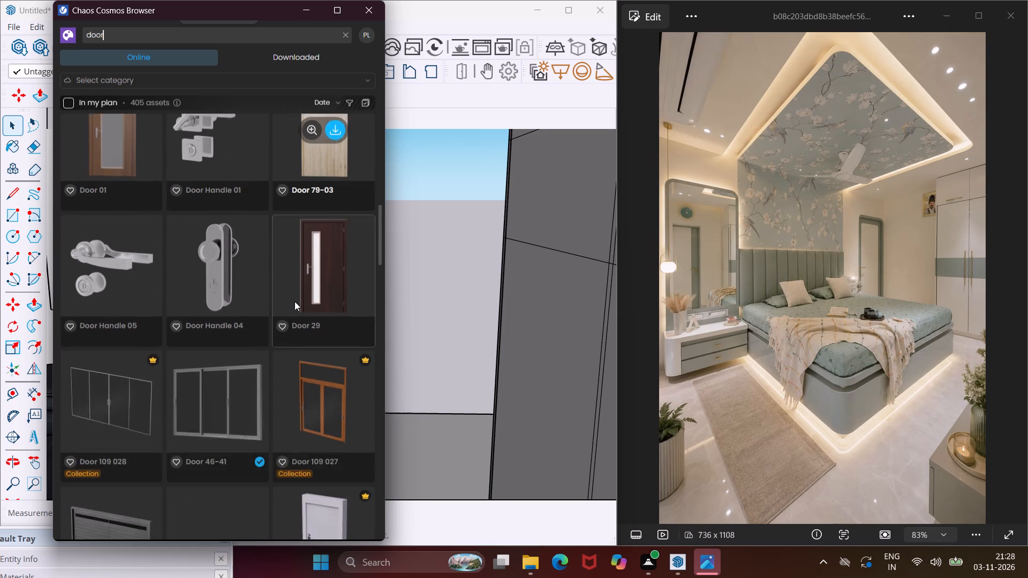
scroll(294, 301, "down", 7)
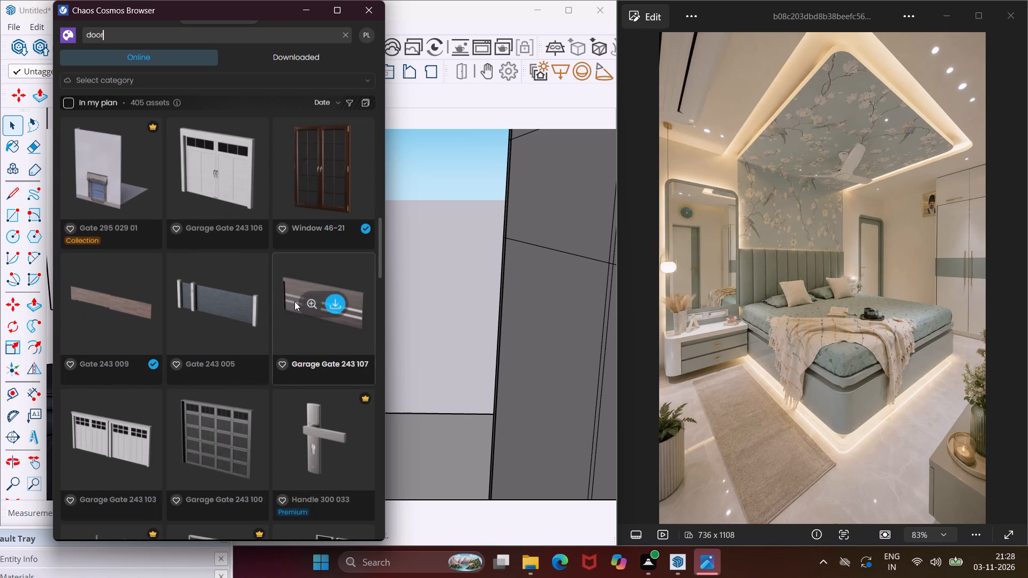
scroll(294, 301, "down", 12)
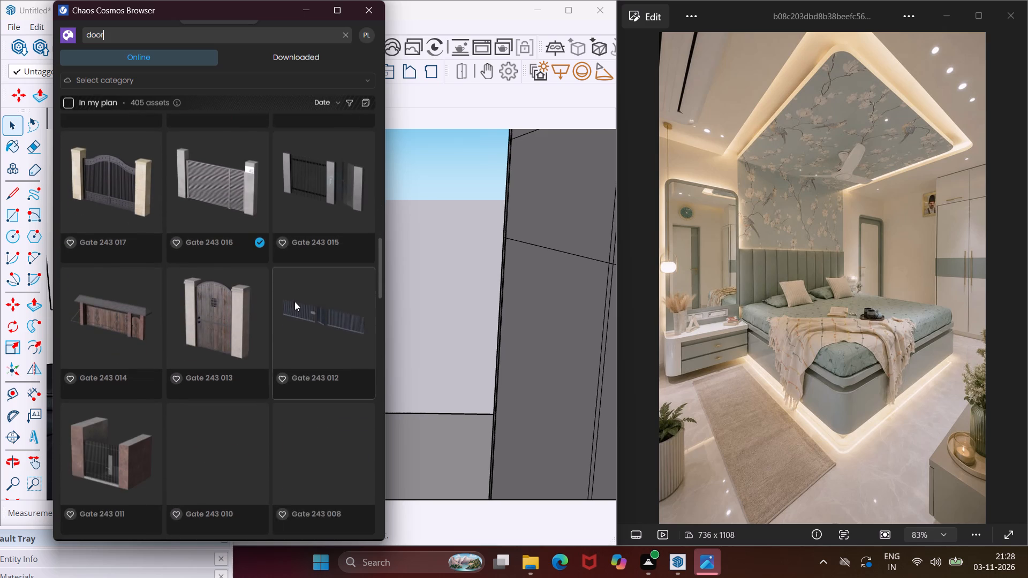
scroll(294, 301, "down", 12)
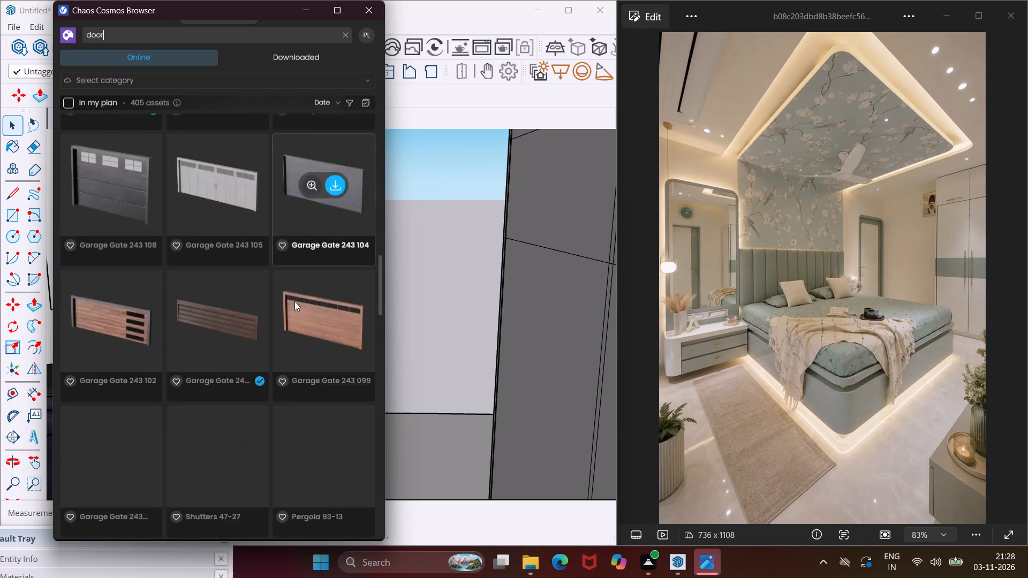
scroll(297, 299, "down", 11)
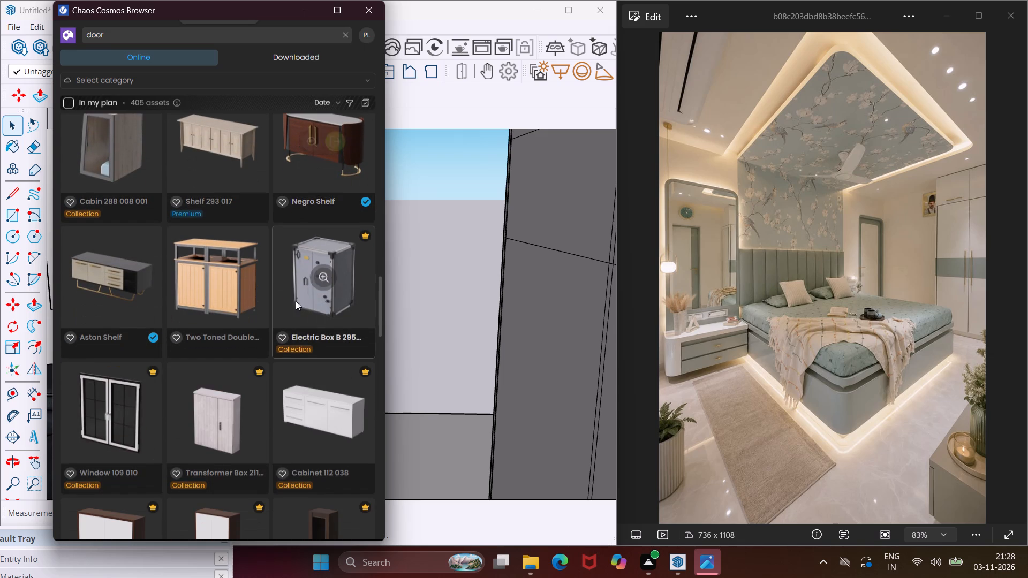
scroll(296, 247, "up", 12)
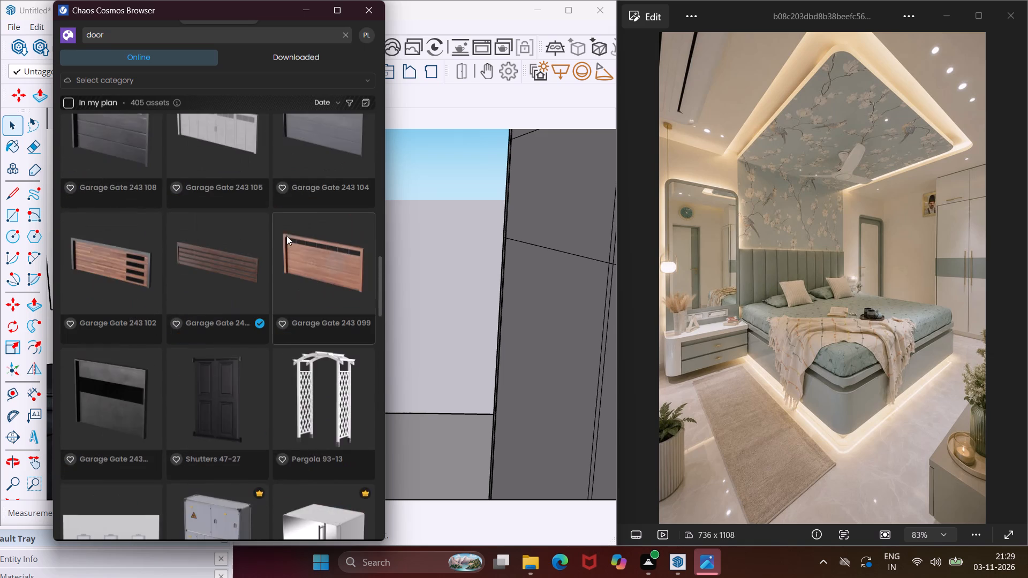
scroll(288, 242, "up", 17)
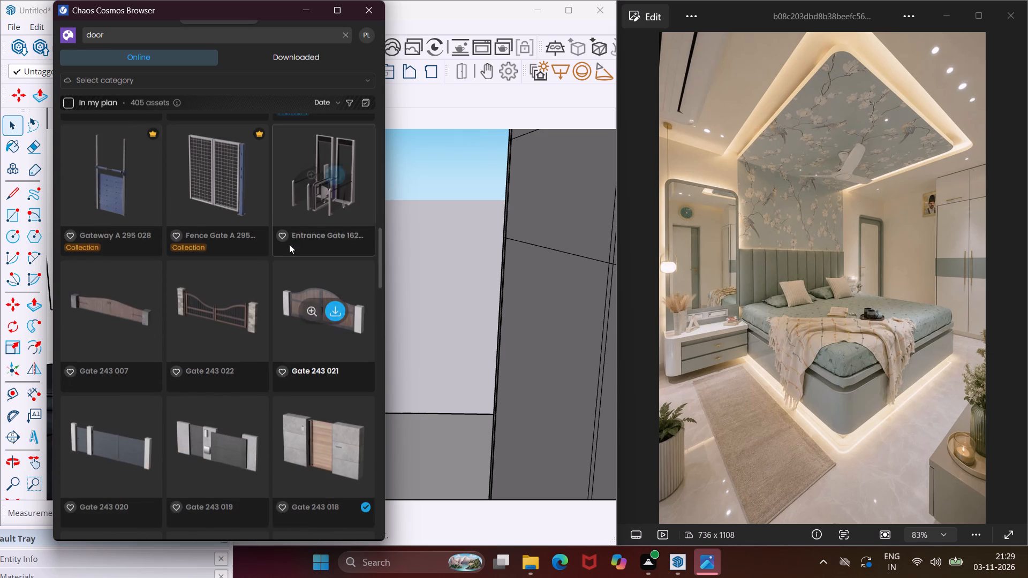
scroll(289, 244, "up", 15)
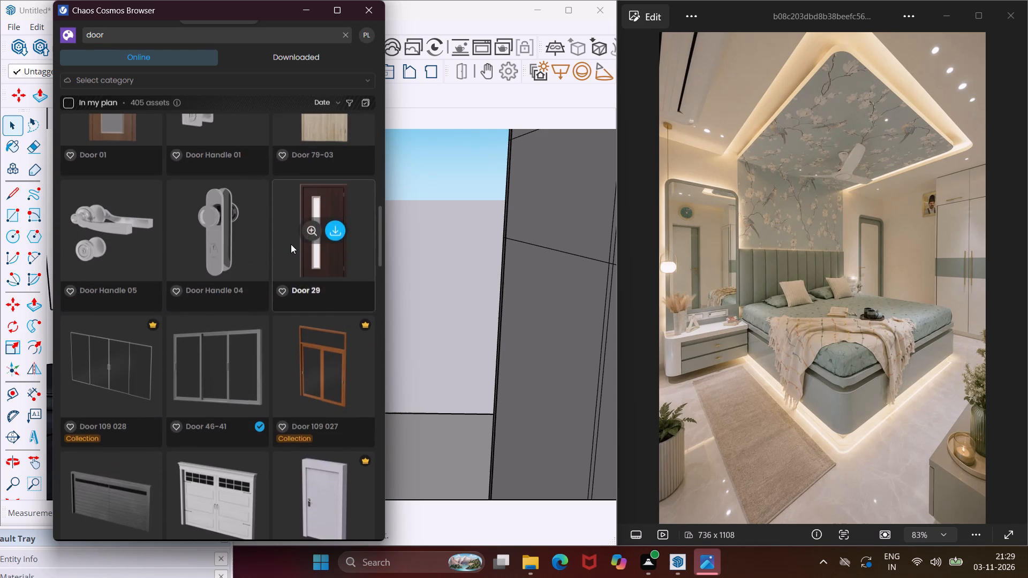
scroll(291, 244, "up", 7)
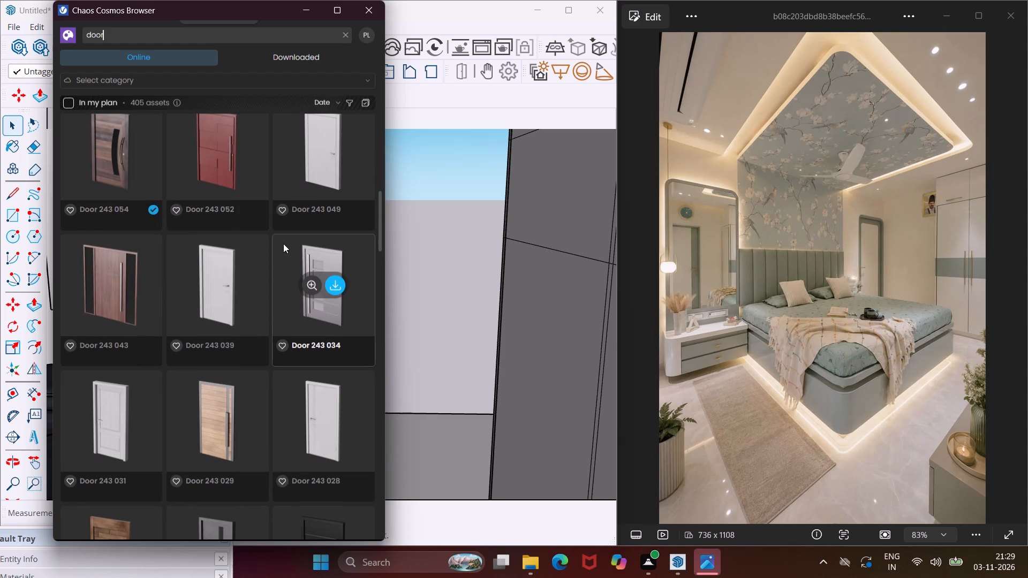
Download Door 243 039 from Cosmos and place one copy on the ground outside the room, beyond the wardrobe-side wall.
left_click(225, 282)
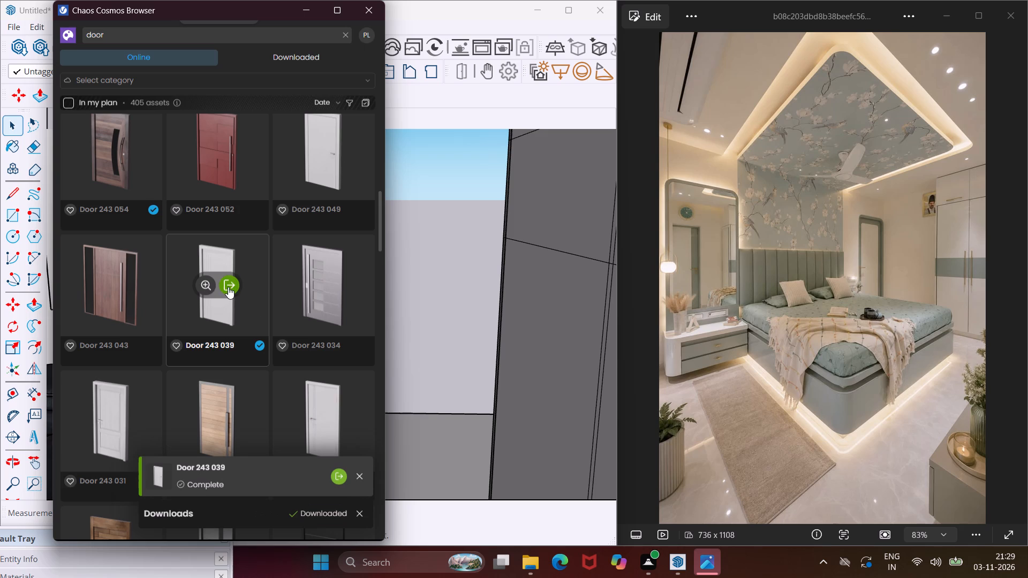
left_click(226, 286)
scroll(272, 334, "down", 5)
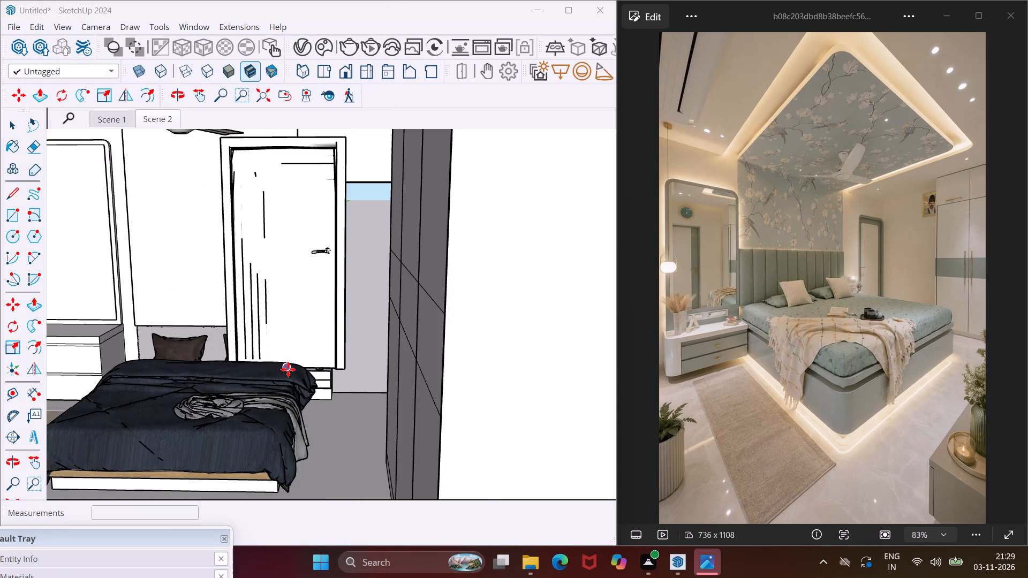
scroll(288, 369, "down", 15)
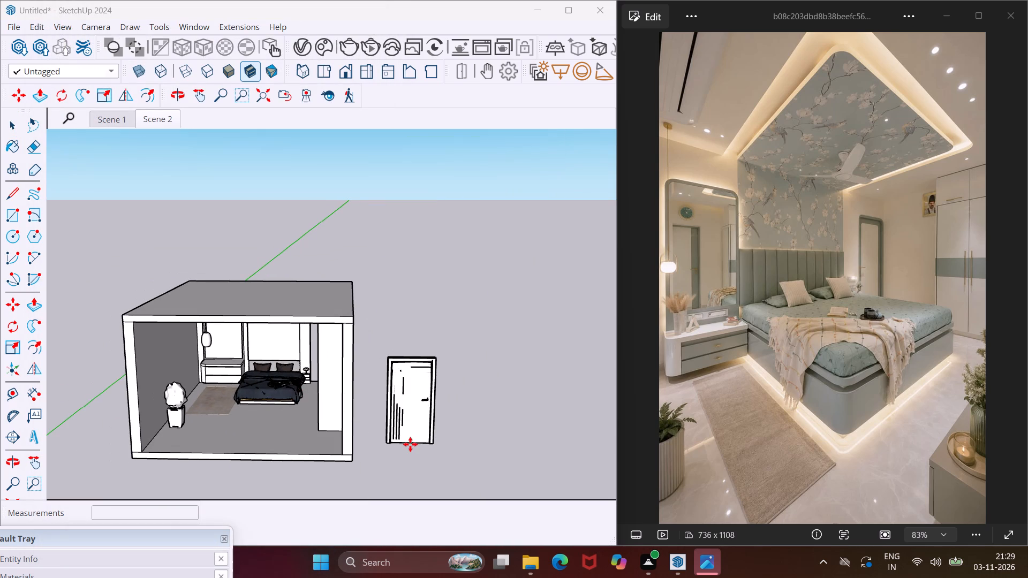
left_click(410, 444)
key("Escape")
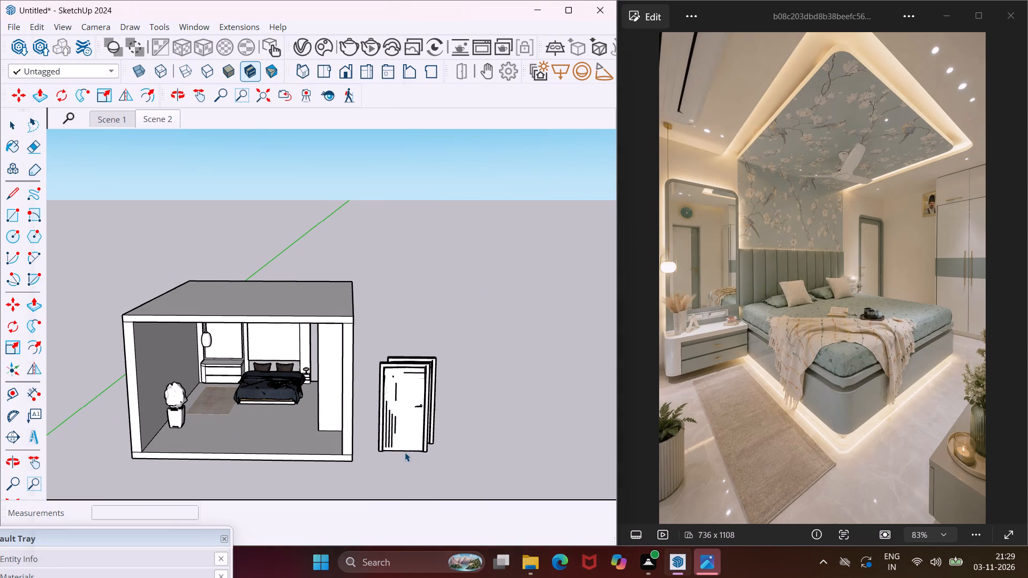
left_click(308, 19)
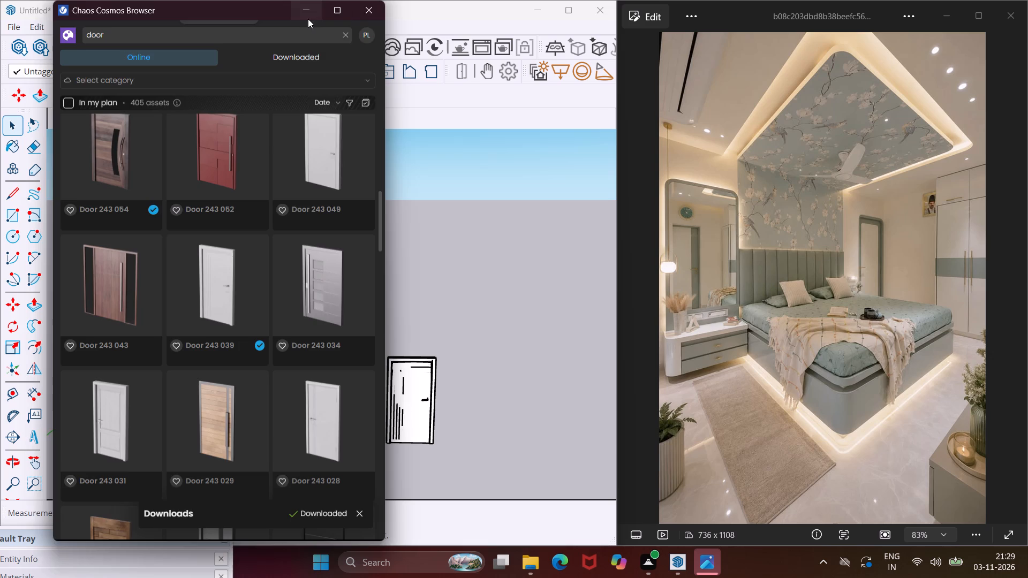
Rotate the placed door 180 degrees on the ground plane.
left_click(429, 398)
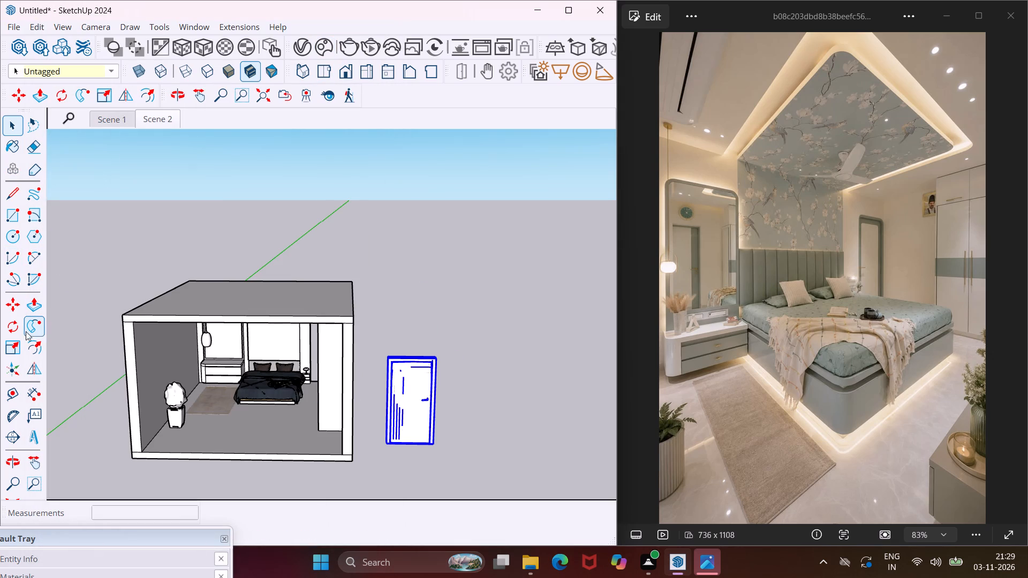
left_click(14, 324)
left_click(514, 459)
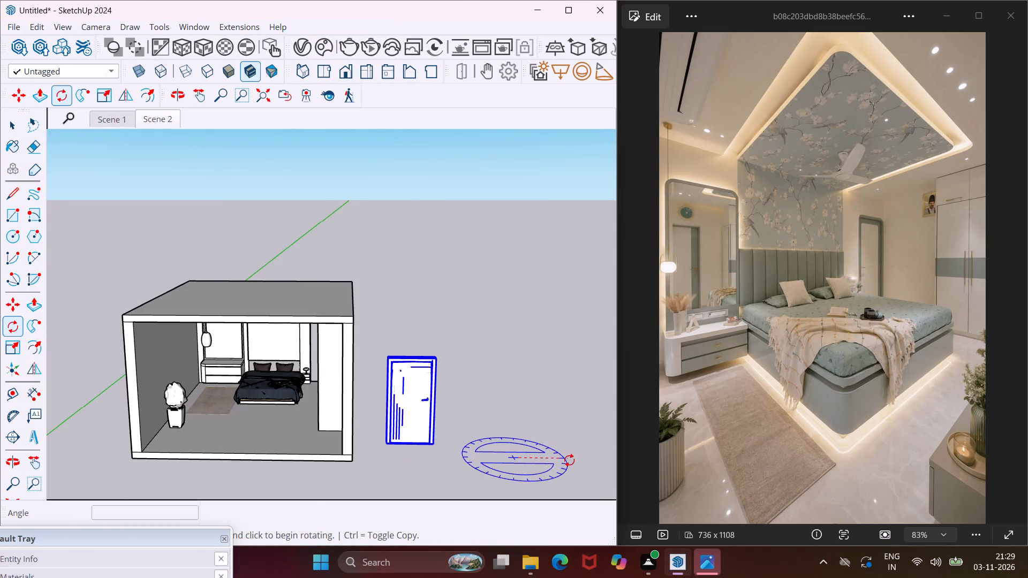
left_click(570, 460)
left_click(459, 455)
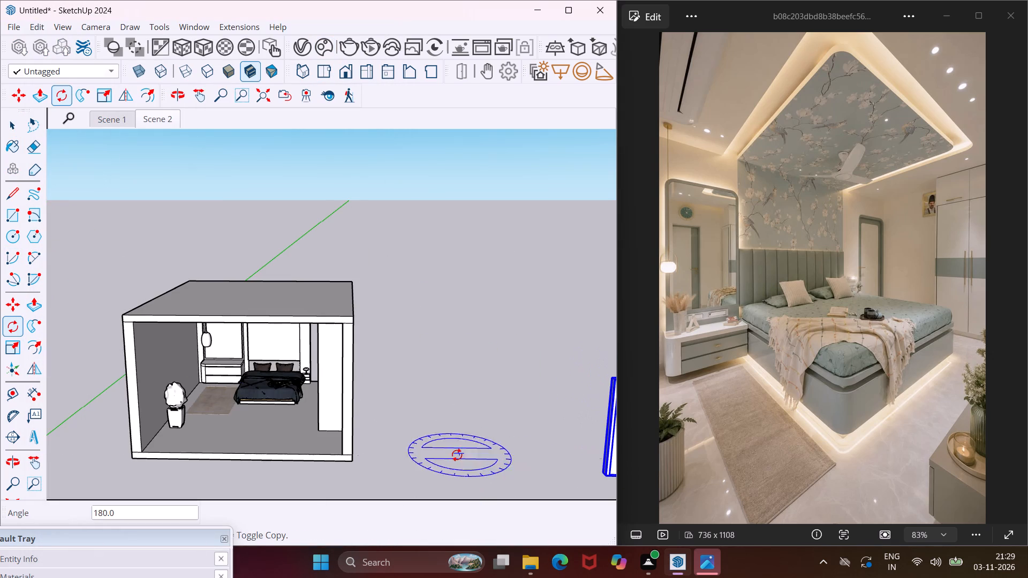
Move the rotated door about 9' 4" along the red axis, closer to the room's wardrobe-side wall.
scroll(429, 431, "down", 4)
key("m")
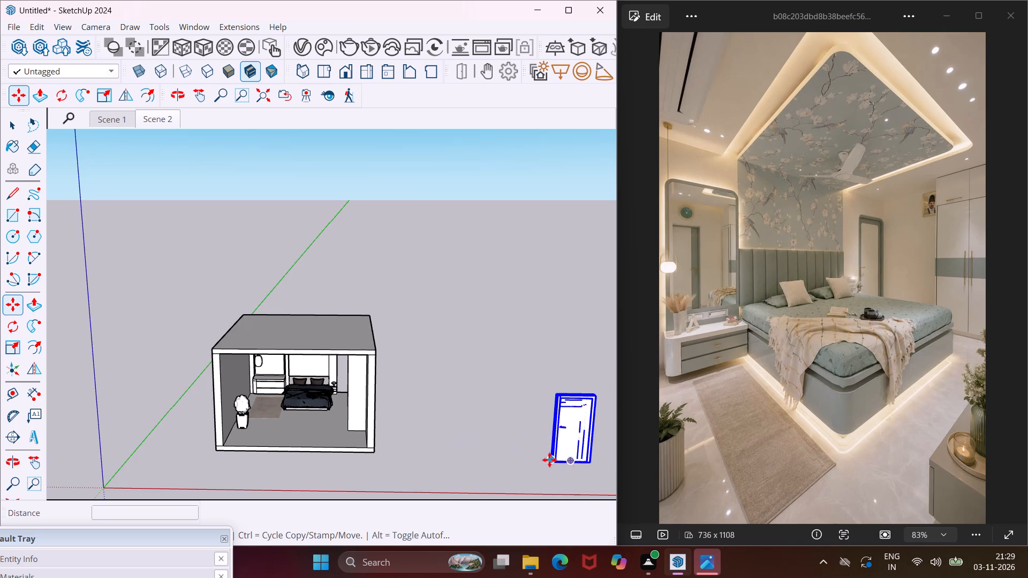
scroll(598, 470, "up", 10)
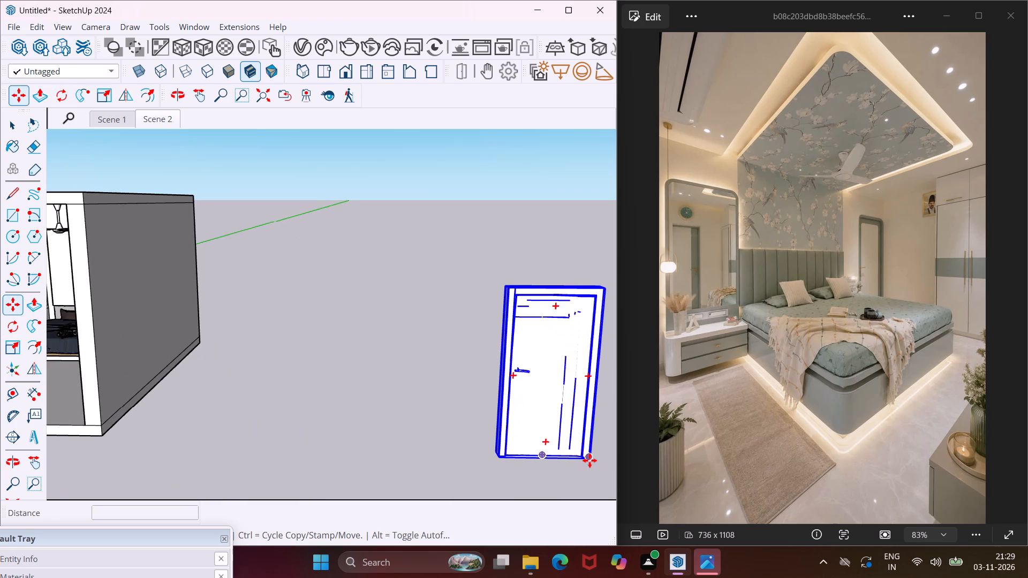
left_click(591, 459)
scroll(492, 467, "down", 10)
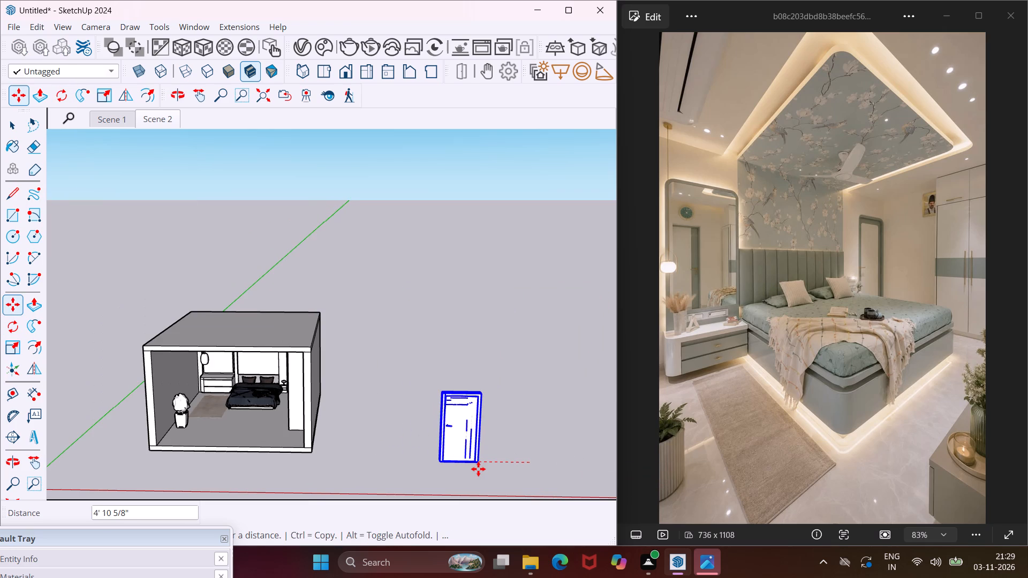
key("grave")
key("Escape")
left_click(432, 457)
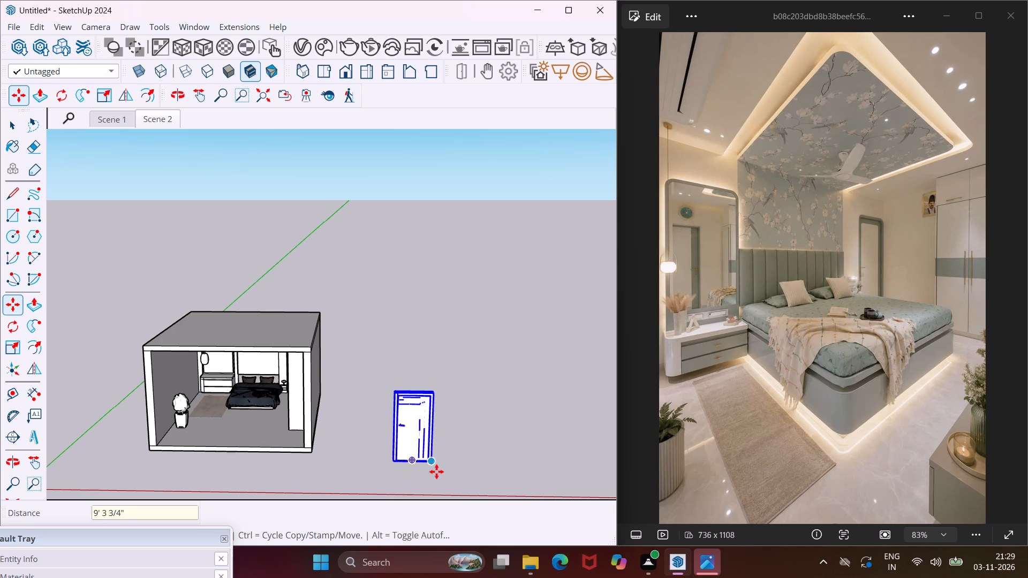
Scale the door to 3' wide and 7' high.
left_click(11, 348)
scroll(393, 438, "up", 7)
middle_click_drag(386, 416, 448, 442)
scroll(473, 443, "up", 3)
left_click(475, 432)
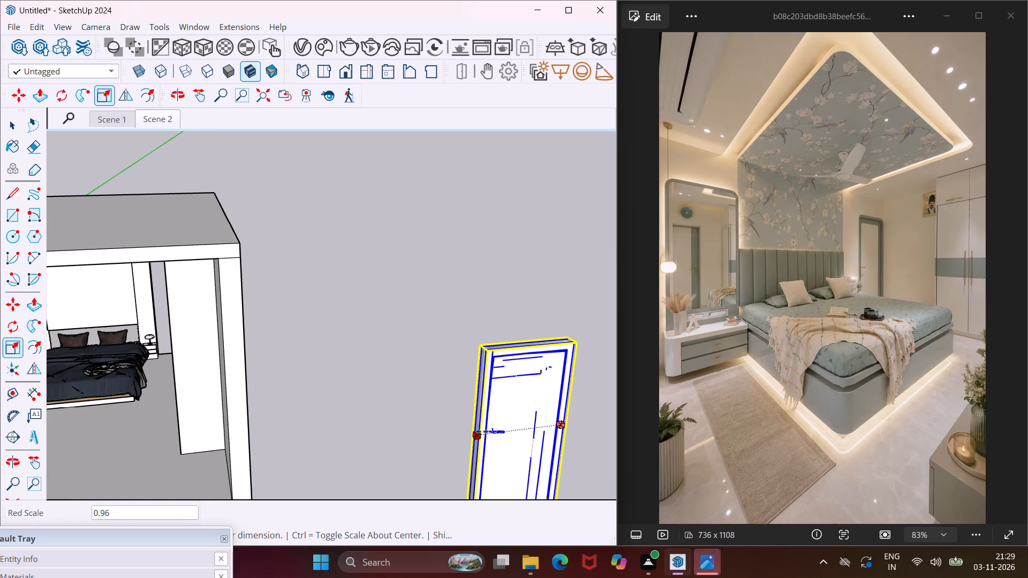
type("3'")
key("Return")
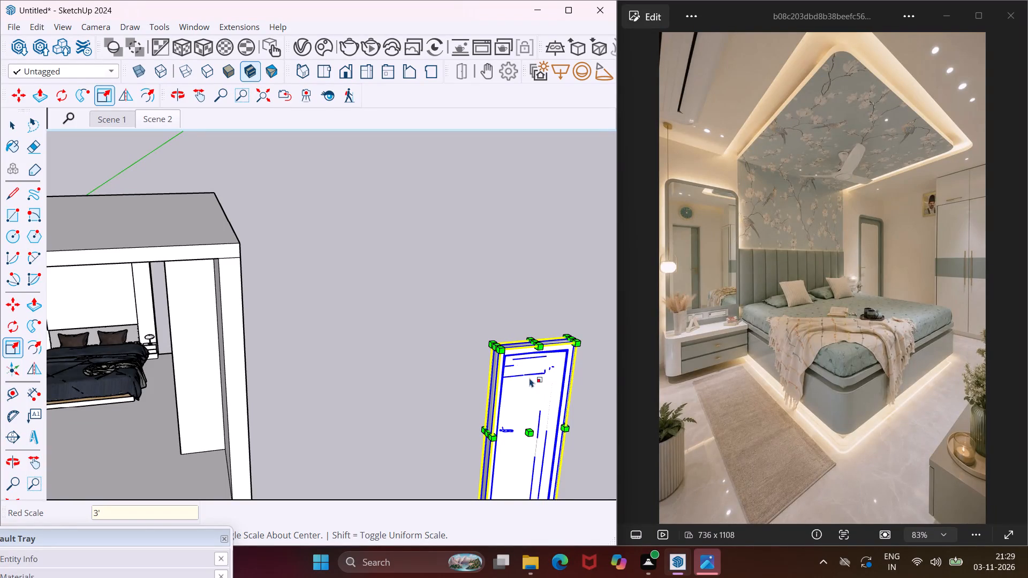
scroll(535, 351, "up", 3)
left_click(531, 341)
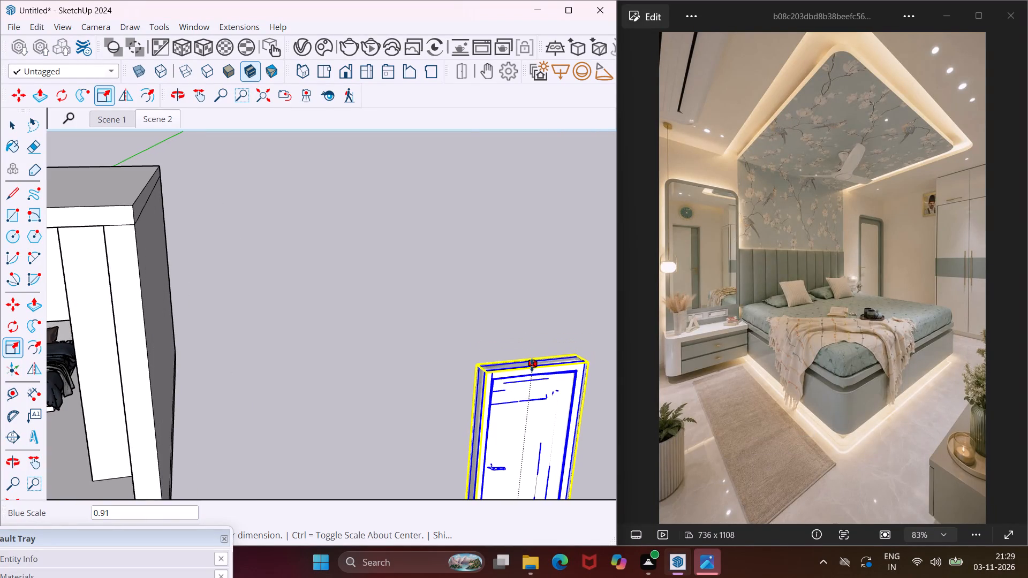
type("7'")
key("Return")
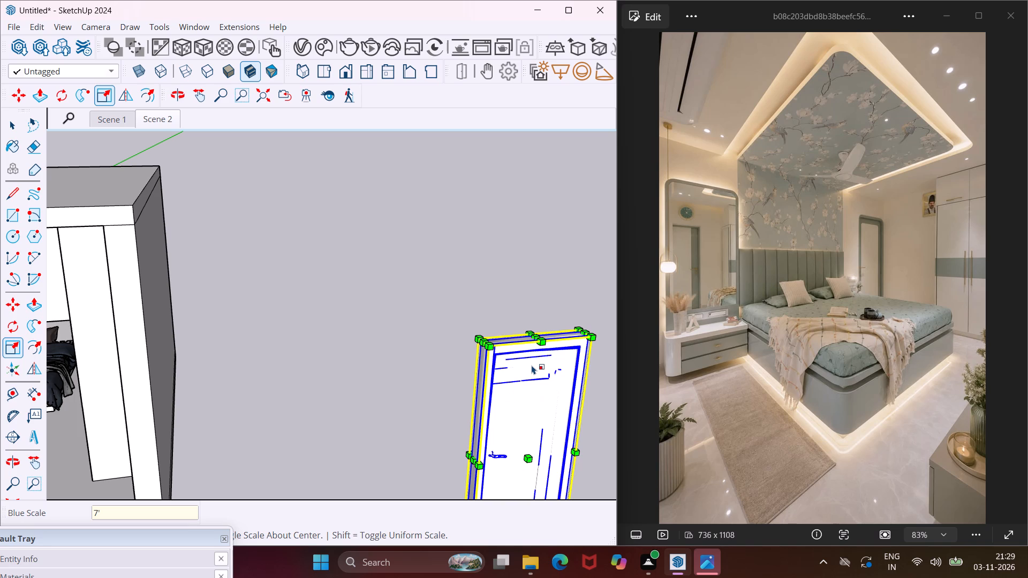
Move the door by its bottom corner to the bottom corner of the doorway opening in the wall behind the bed.
scroll(534, 365, "down", 2)
scroll(394, 373, "down", 4)
key("m")
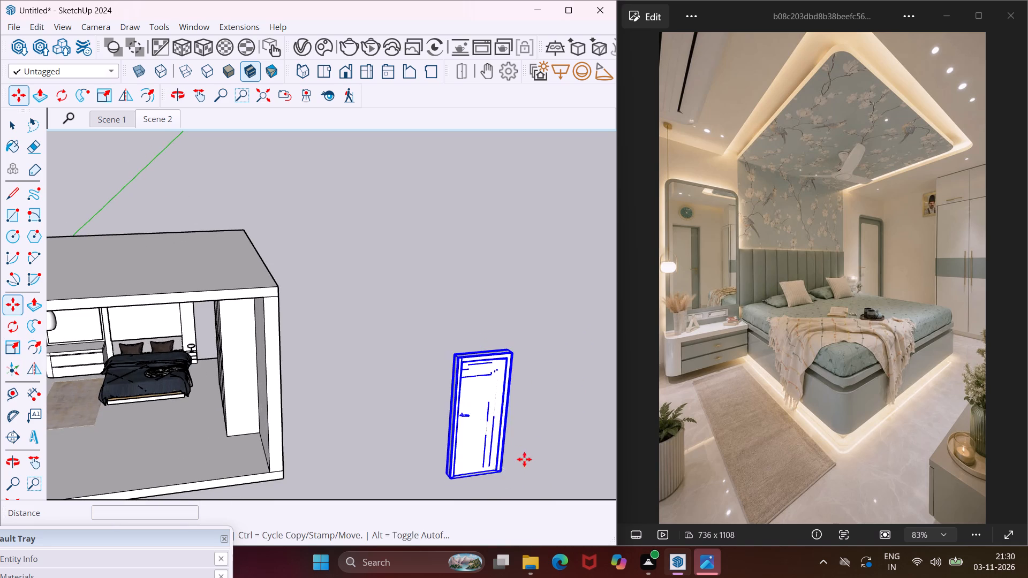
scroll(517, 462, "up", 7)
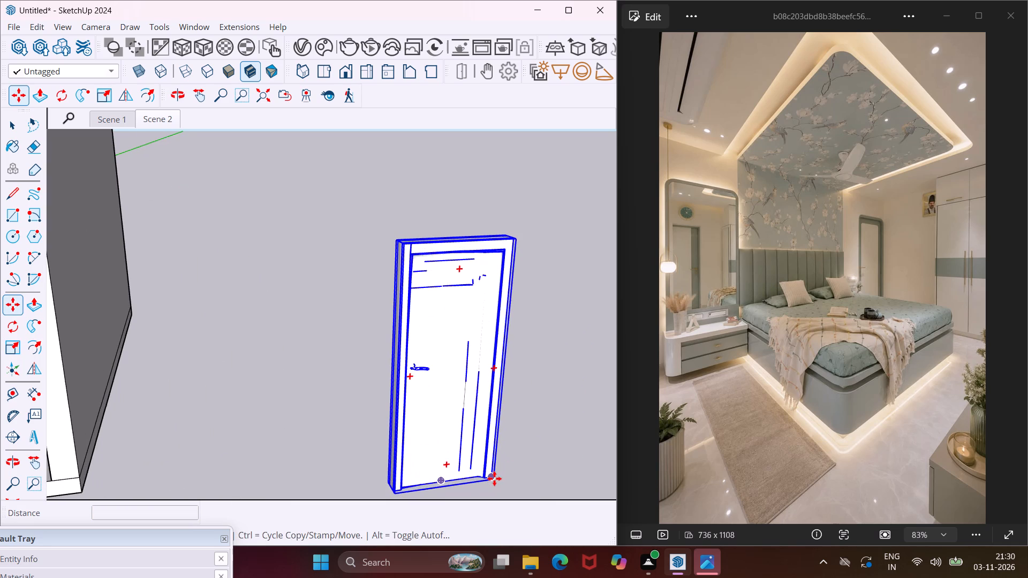
left_click(494, 478)
scroll(481, 466, "down", 10)
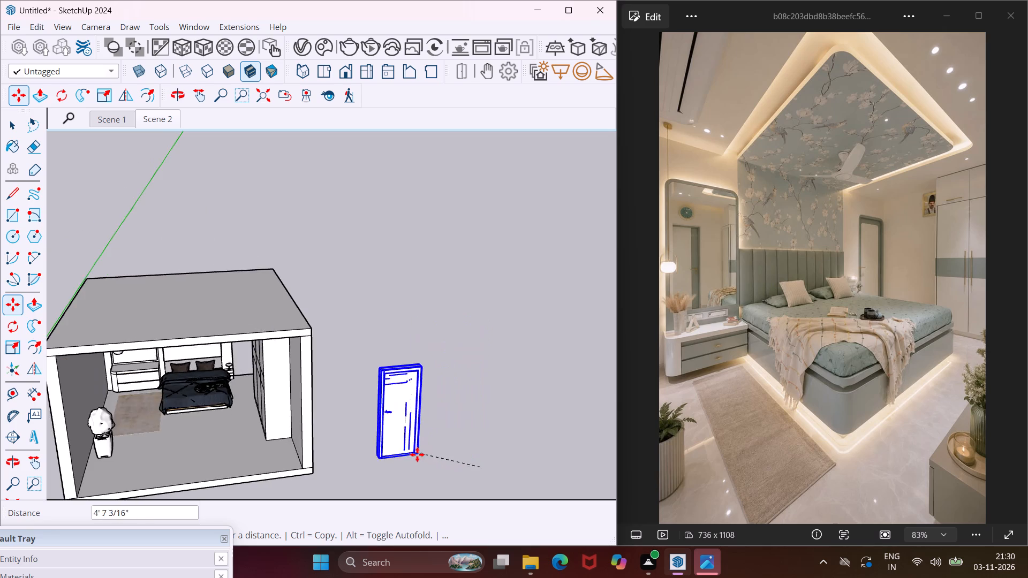
scroll(417, 454, "down", 4)
middle_click_drag(329, 425, 93, 426)
middle_click_drag(381, 368, 374, 368)
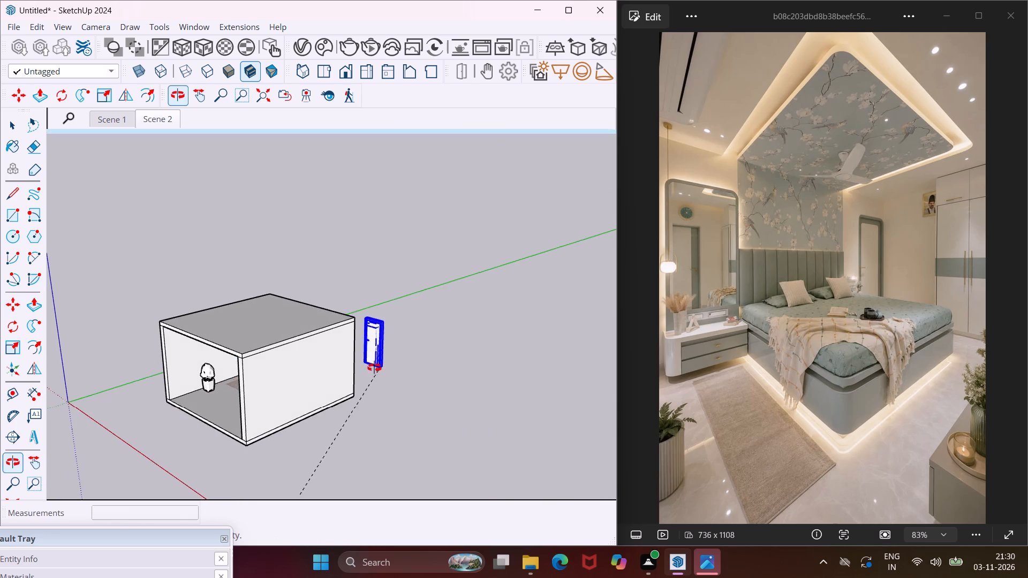
middle_click_drag(374, 368, 154, 441)
scroll(365, 392, "down", 1)
middle_click_drag(365, 391, 201, 418)
scroll(290, 385, "up", 2)
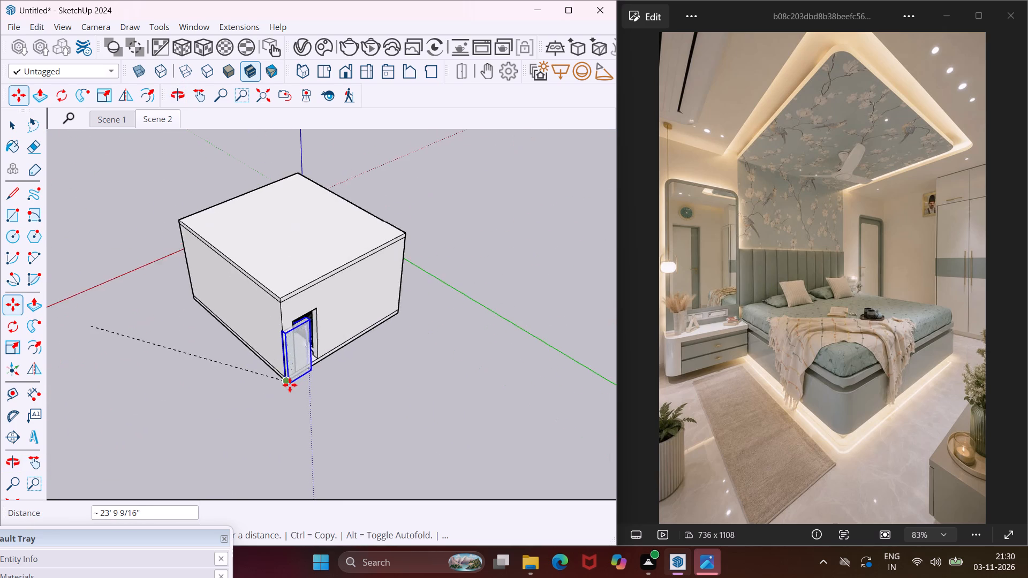
scroll(290, 385, "up", 13)
middle_click_drag(294, 369, 235, 378)
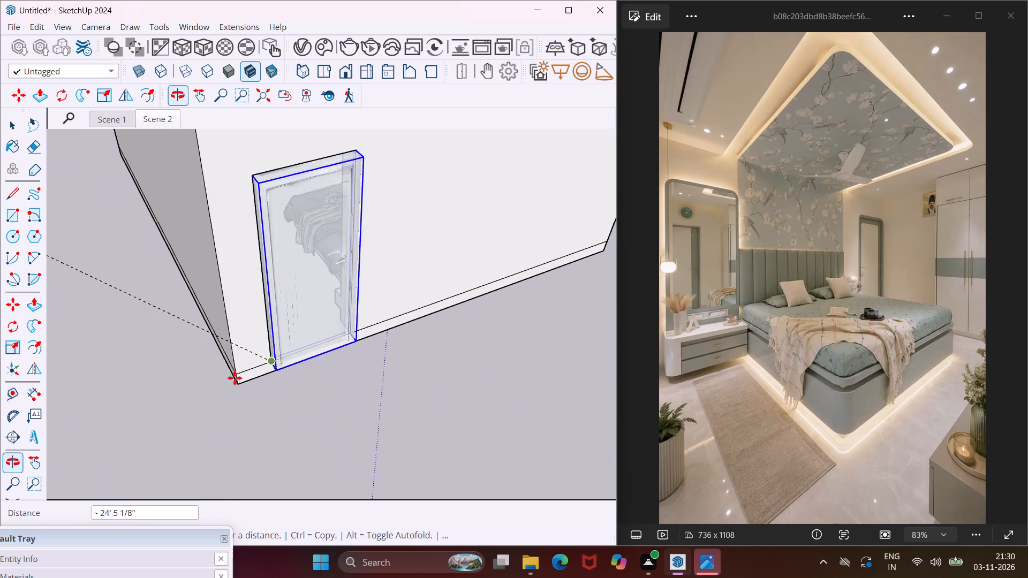
scroll(271, 362, "up", 5)
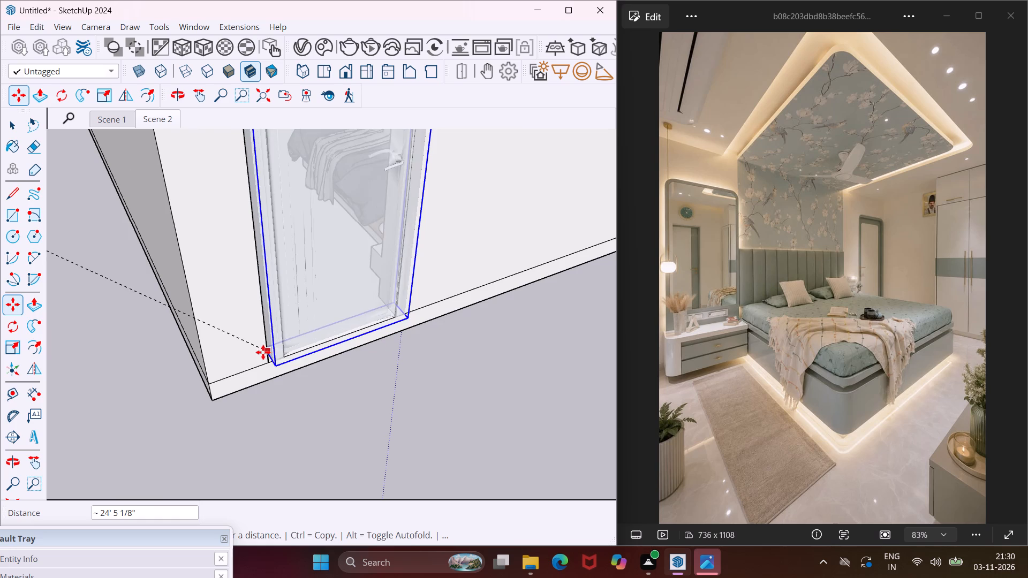
left_click(263, 352)
Adjust the door's position in the doorway by moving its bottom frame corner onto the opening's corner.
scroll(270, 369, "up", 8)
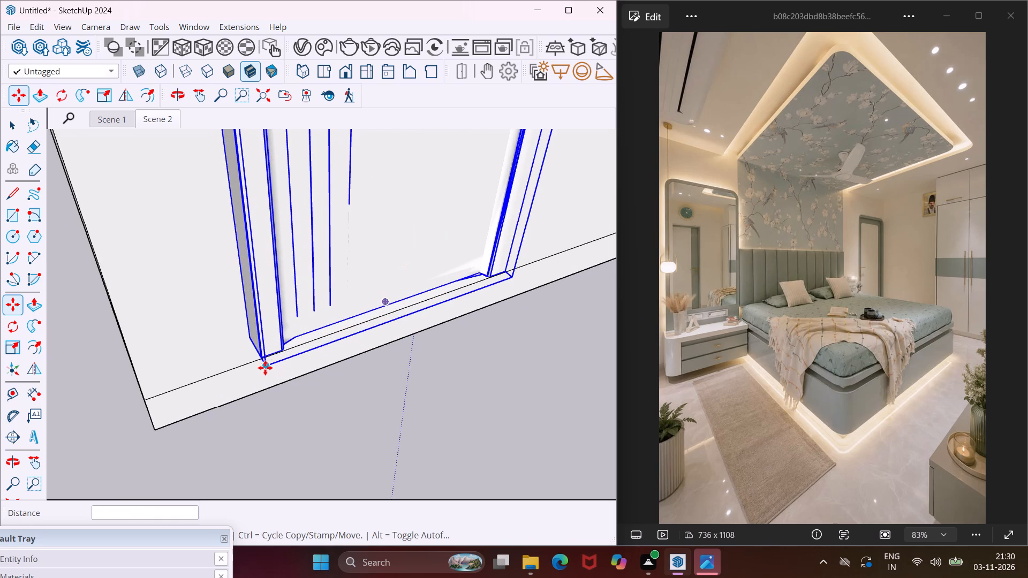
left_click(264, 369)
scroll(265, 353, "up", 2)
left_click(265, 353)
Examine the door's fit in the doorway from outside and from inside the bedroom.
scroll(256, 362, "down", 10)
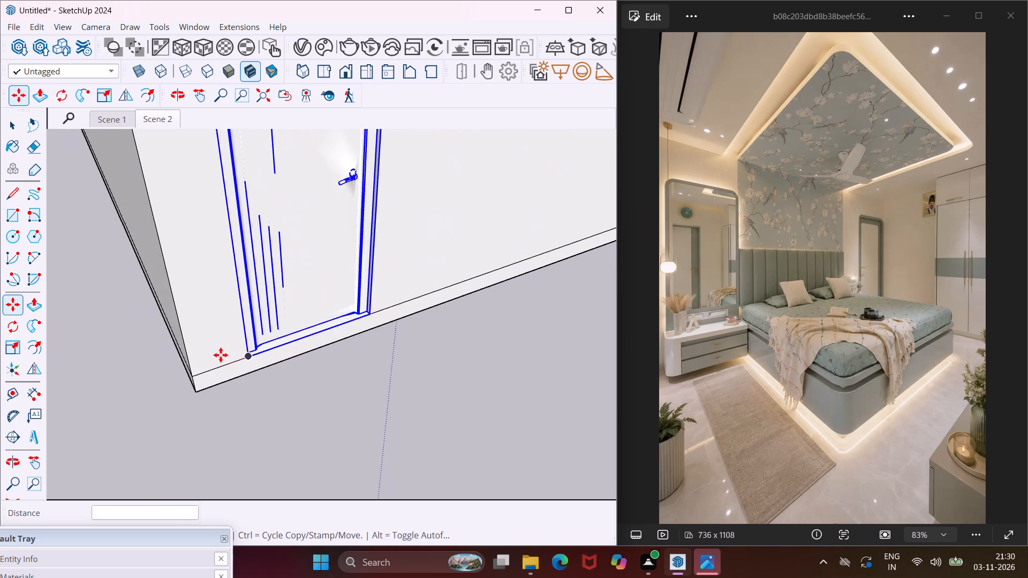
scroll(210, 368, "down", 10)
middle_click_drag(186, 393, 442, 344)
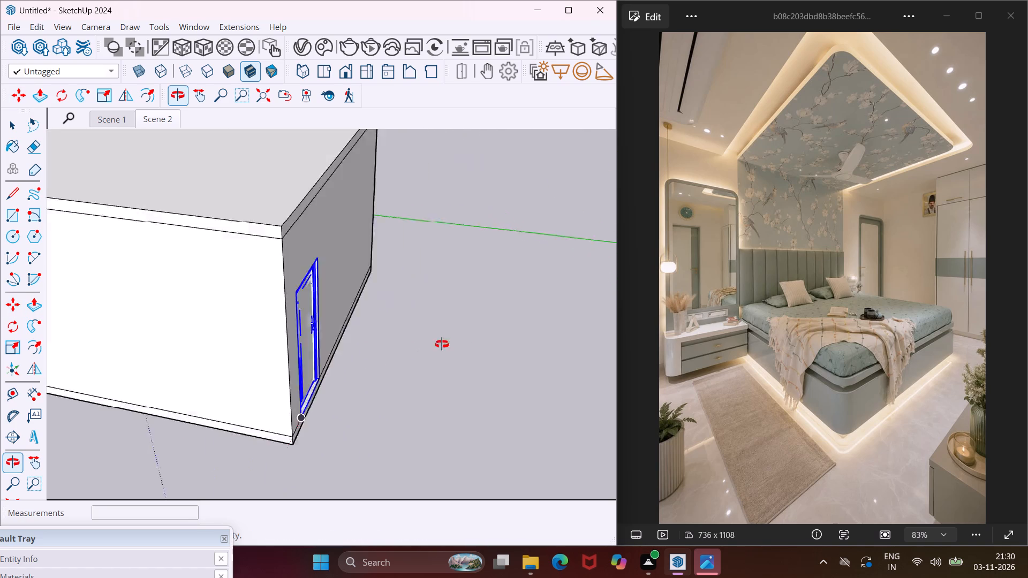
middle_click_drag(442, 344, 840, 275)
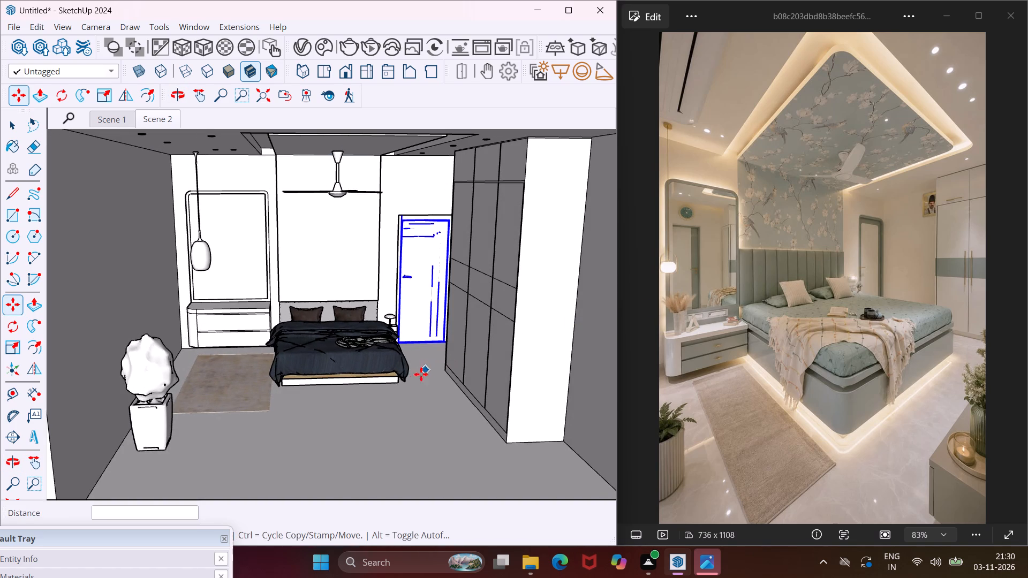
key("Escape")
key("space")
scroll(268, 374, "down", 5)
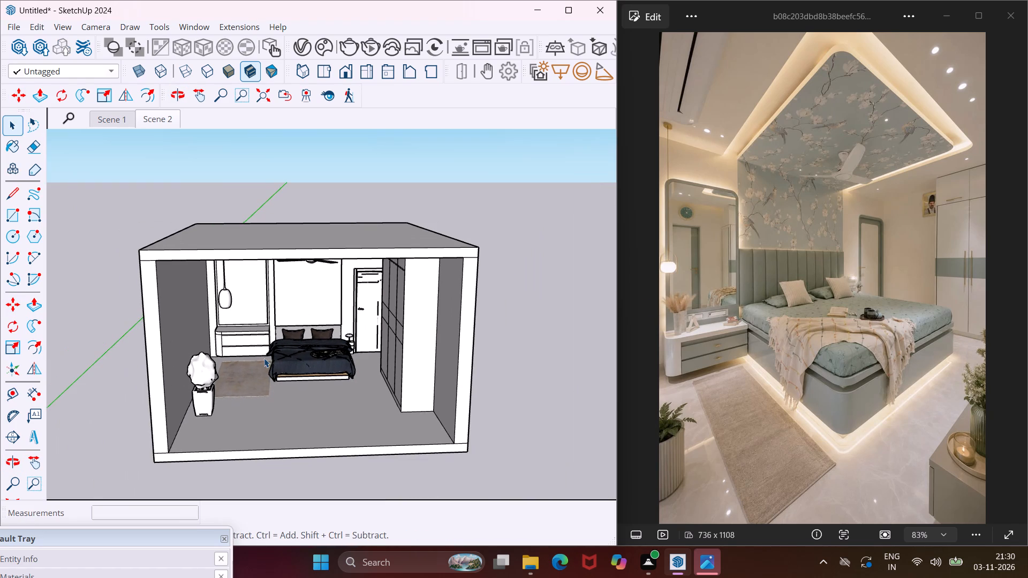
scroll(313, 372, "up", 4)
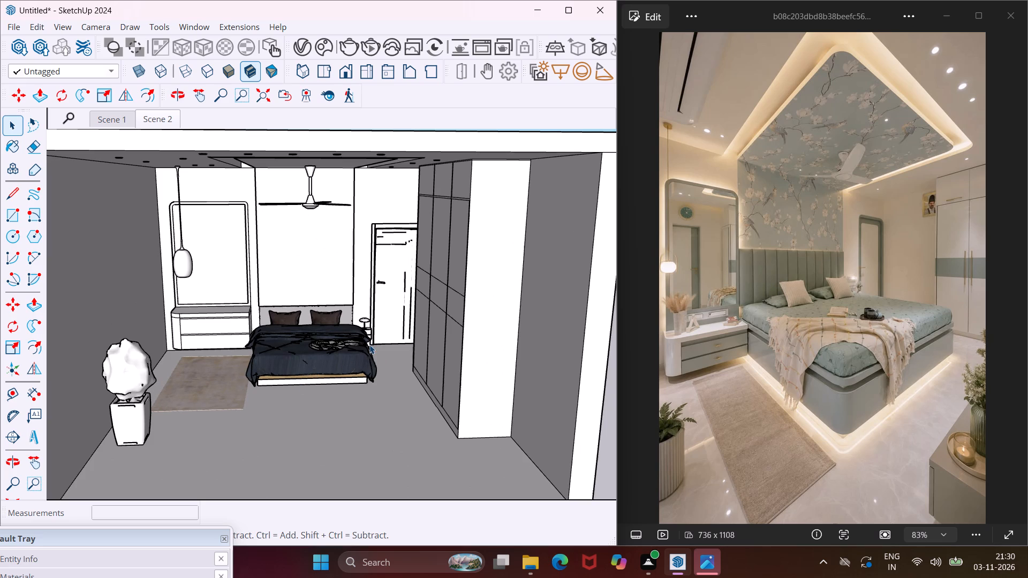
key("Escape")
key("space")
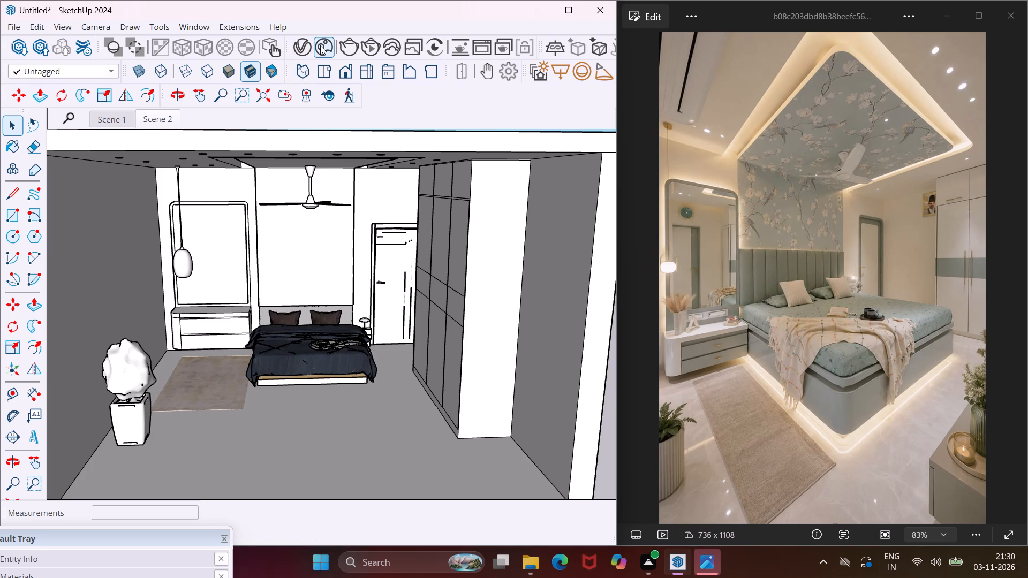
Filter the Chaos Cosmos library to 3D Models > Accessories > Sculptures.
left_click(320, 45)
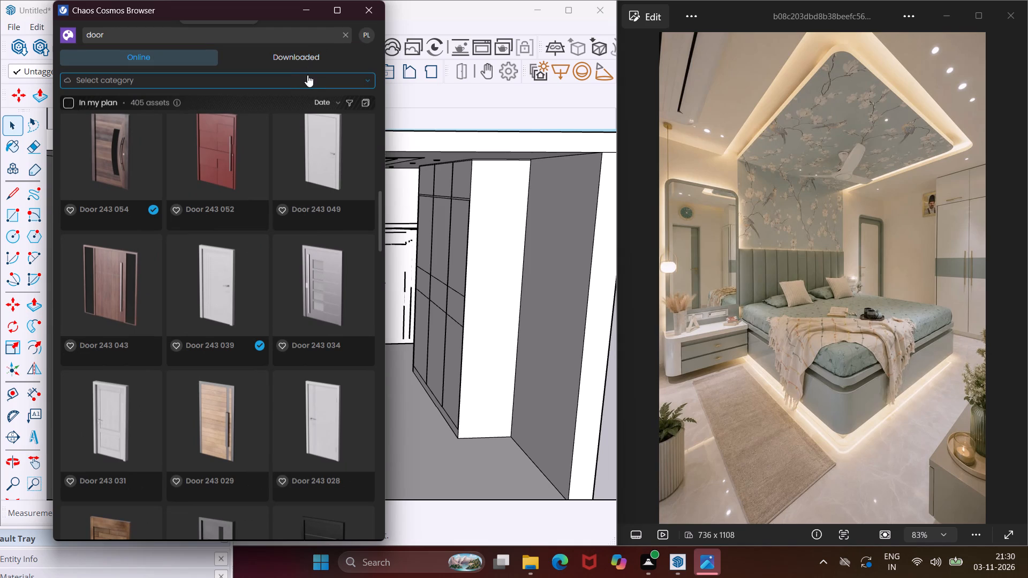
left_click(307, 75)
left_click(101, 107)
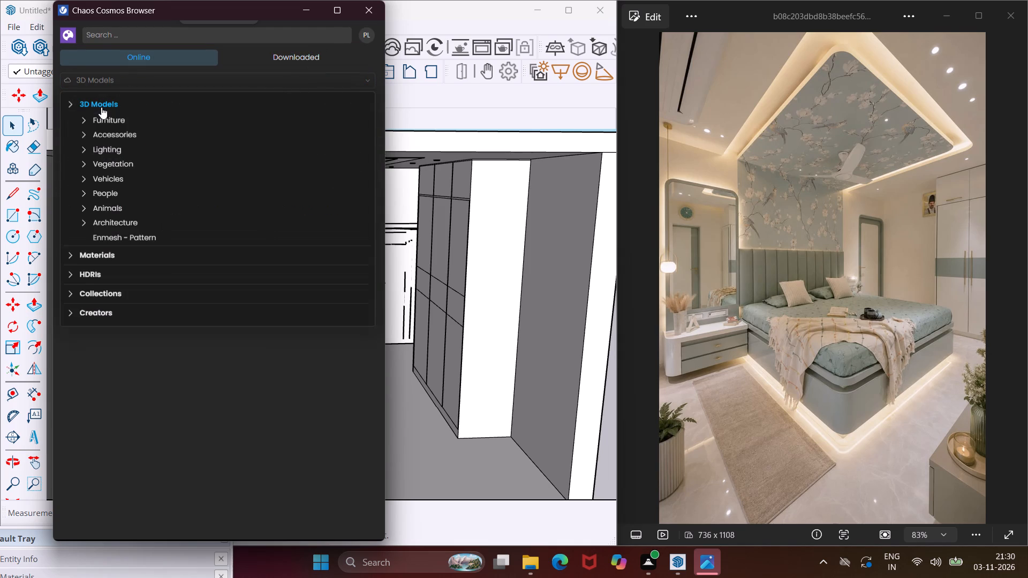
left_click(94, 135)
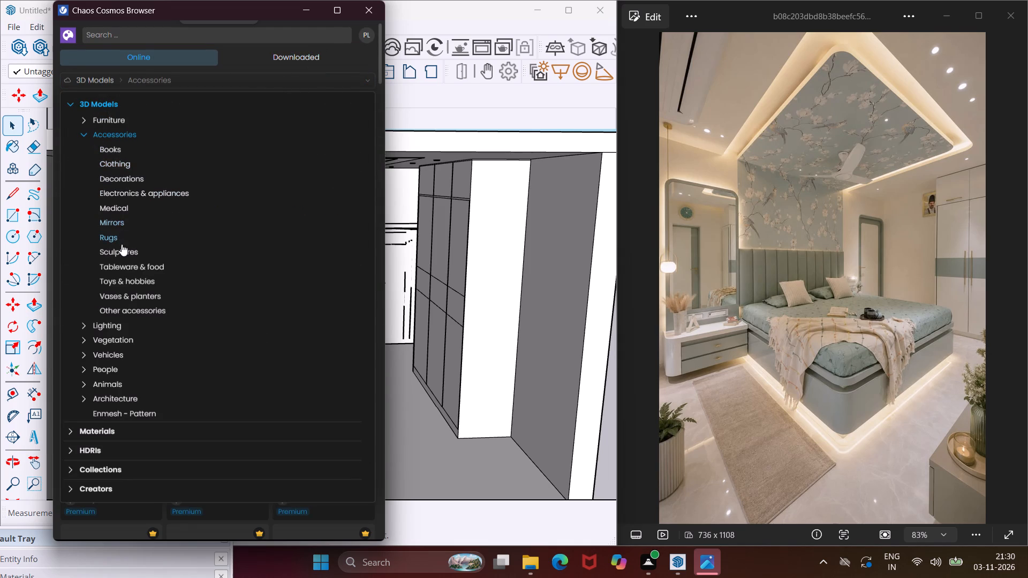
left_click(125, 255)
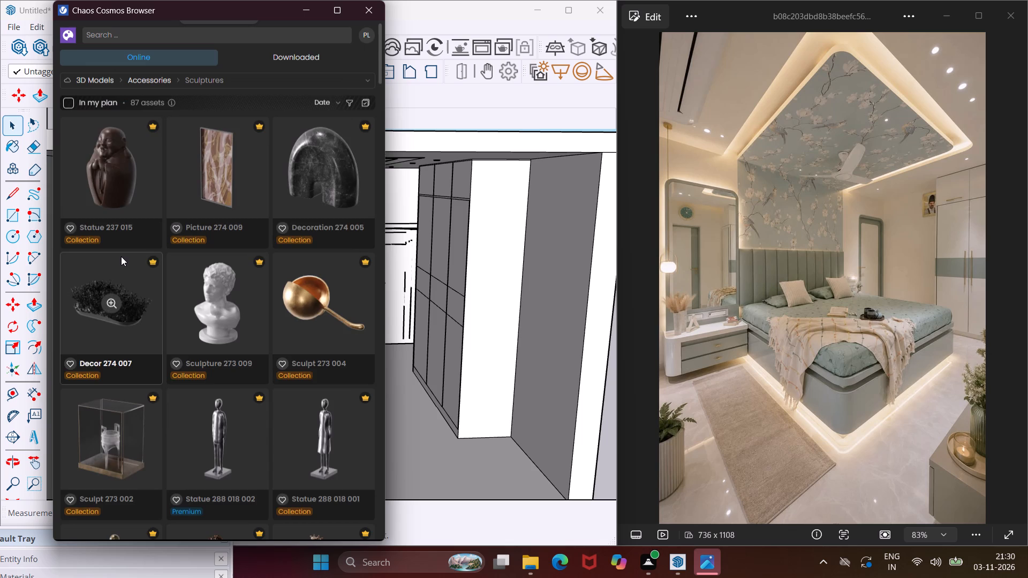
Look through the Cosmos sculpture models for a decorative piece that suits the bedroom.
scroll(185, 302, "down", 8)
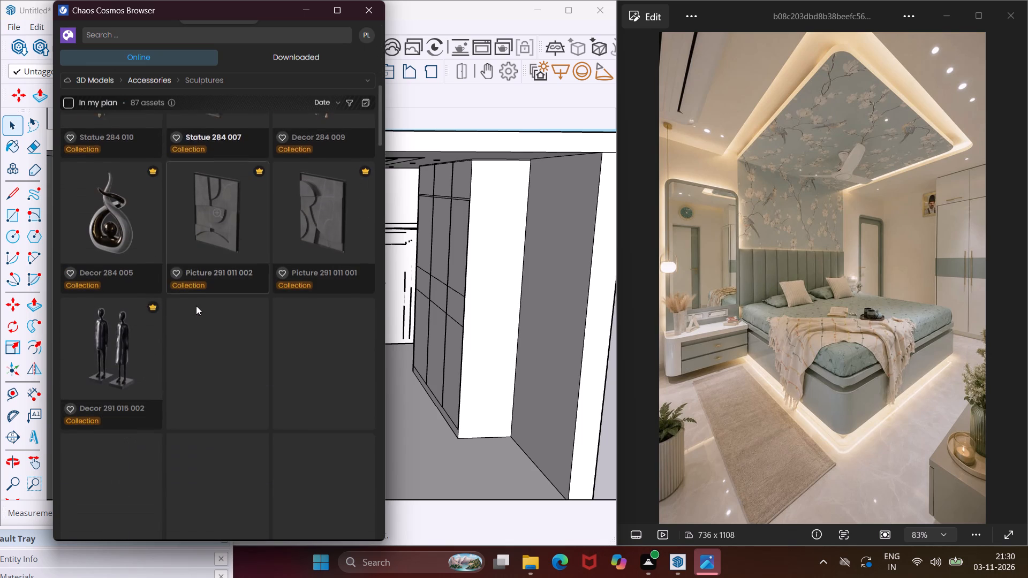
scroll(195, 305, "down", 11)
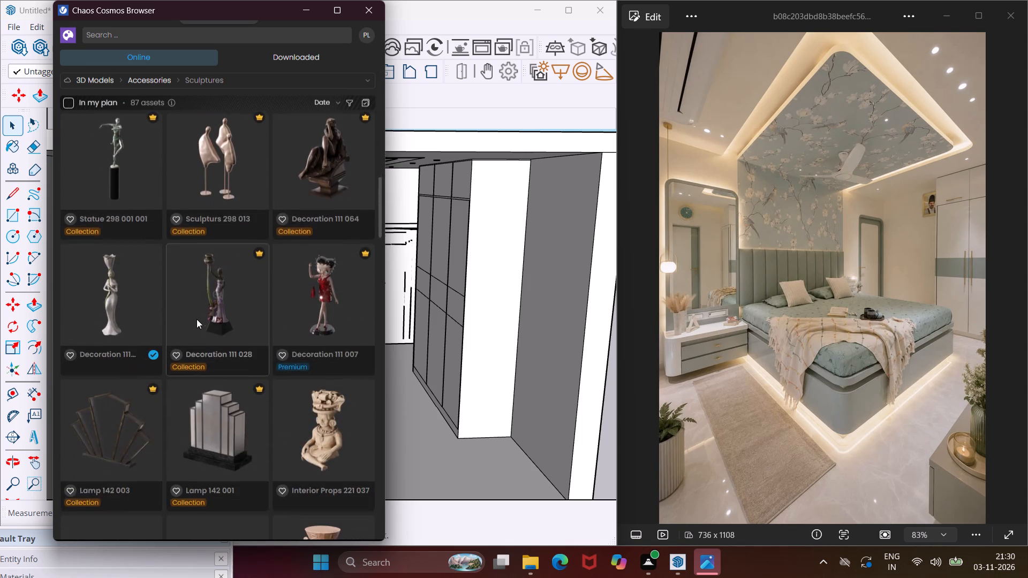
scroll(196, 319, "down", 17)
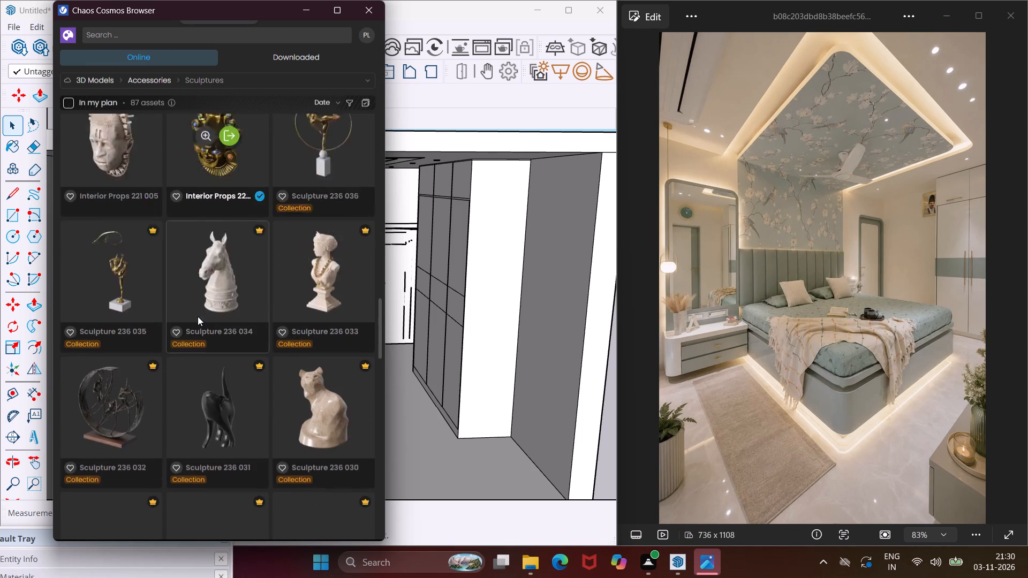
scroll(198, 316, "down", 12)
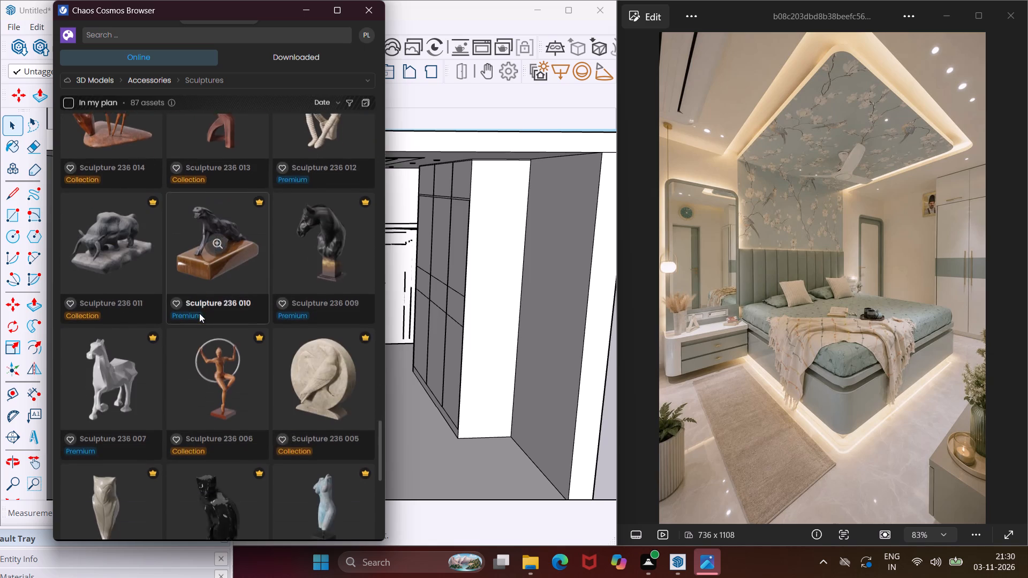
scroll(199, 313, "down", 10)
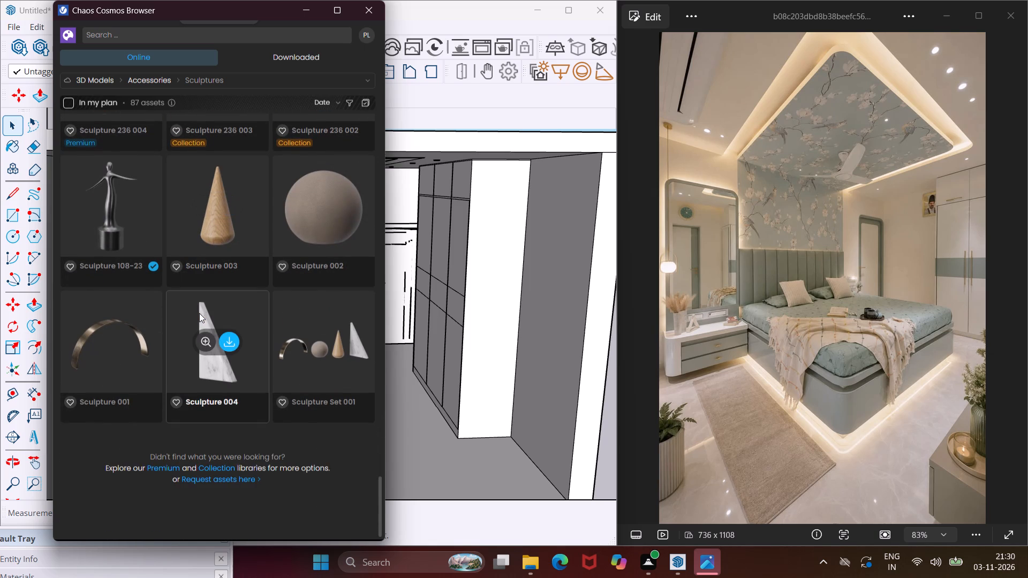
Look back through the Cosmos sculpture models for a decorative piece that suits the bedroom.
scroll(202, 311, "down", 3)
scroll(205, 306, "up", 7)
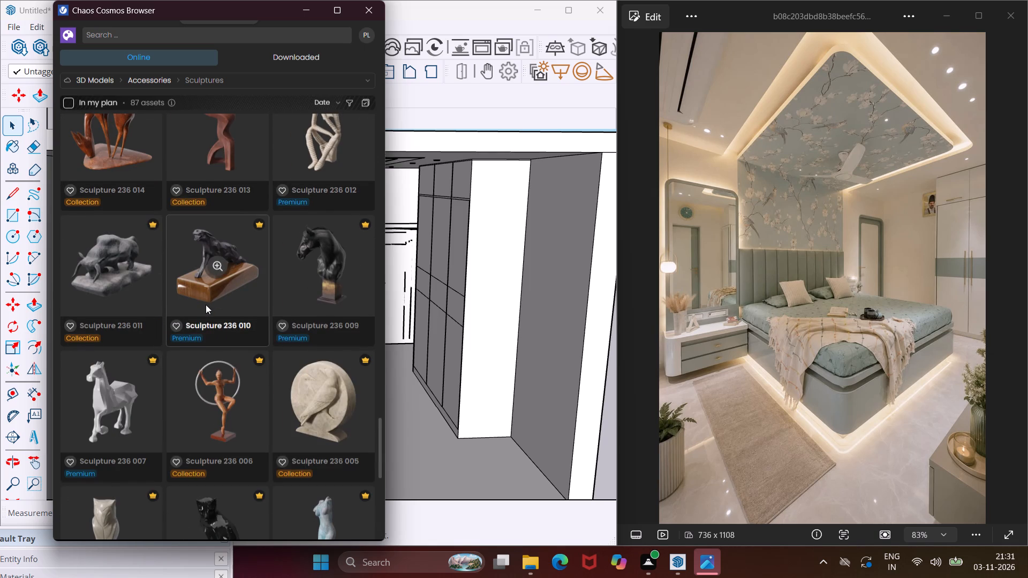
scroll(206, 305, "down", 5)
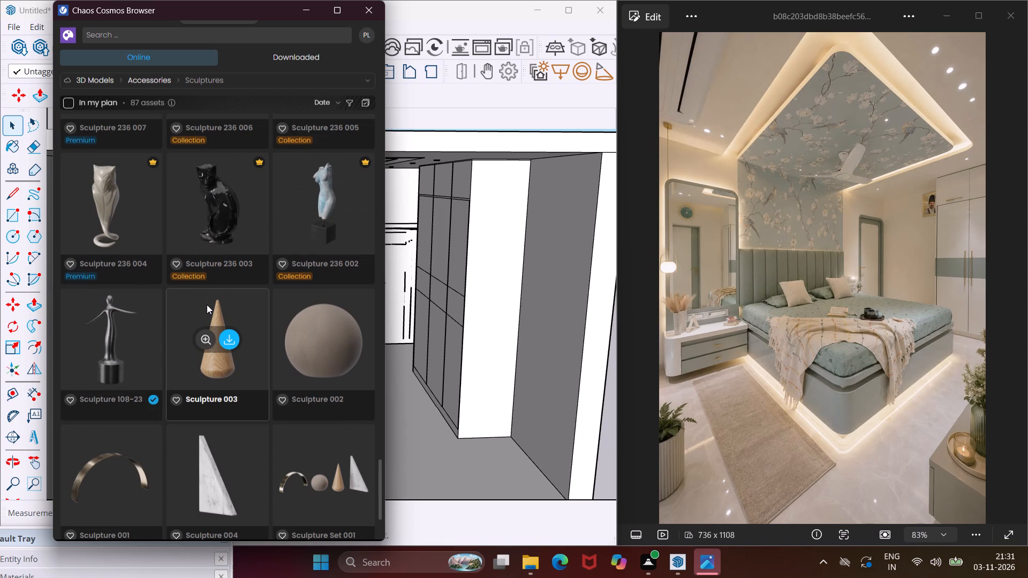
scroll(207, 305, "up", 15)
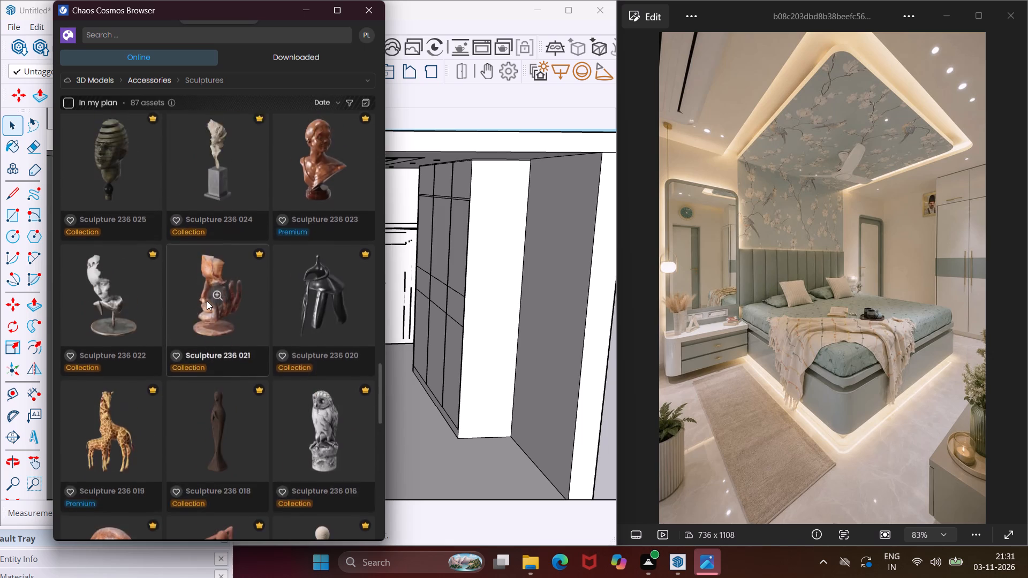
scroll(207, 301, "up", 12)
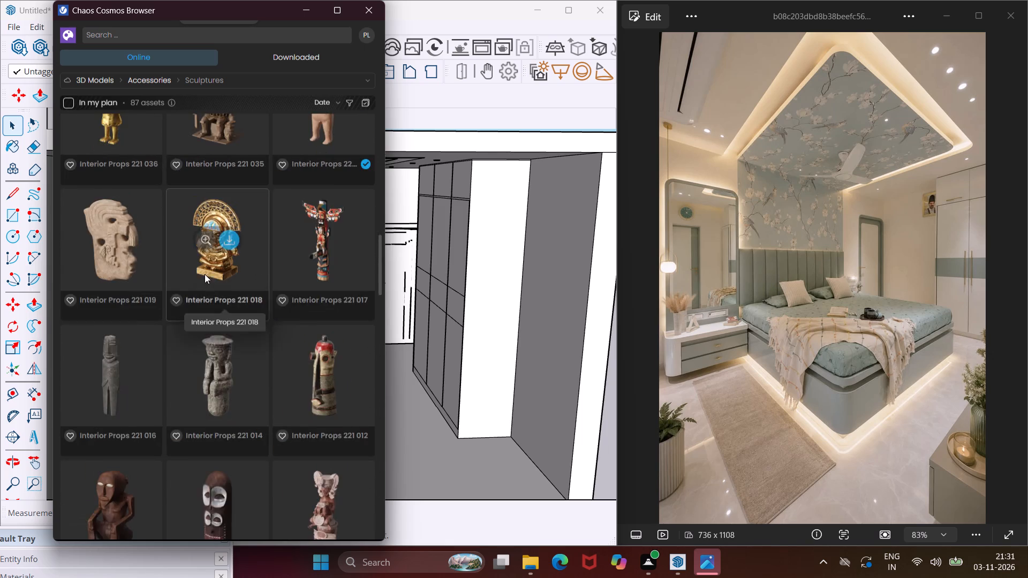
scroll(205, 273, "up", 9)
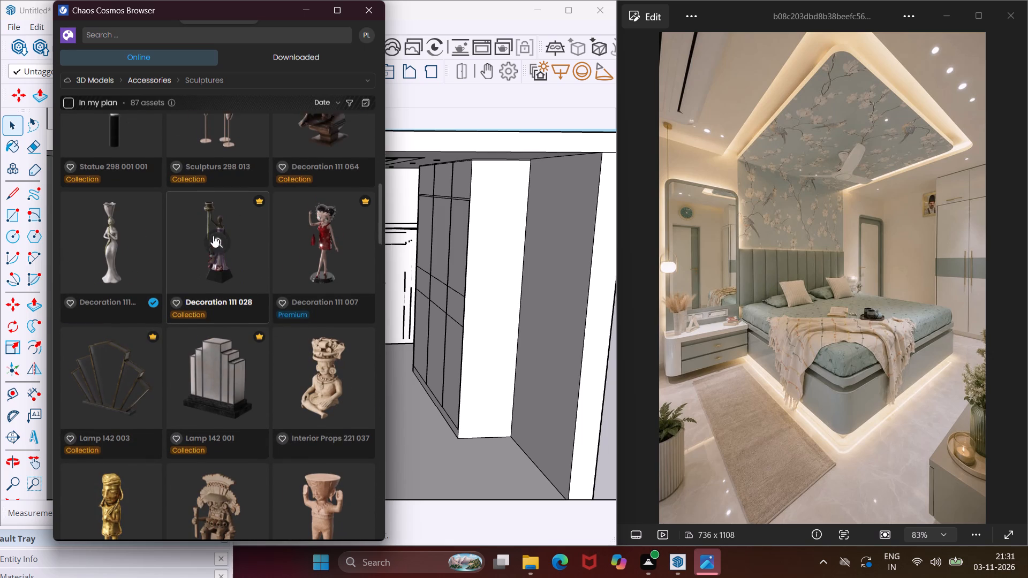
scroll(213, 235, "up", 6)
scroll(211, 225, "down", 3)
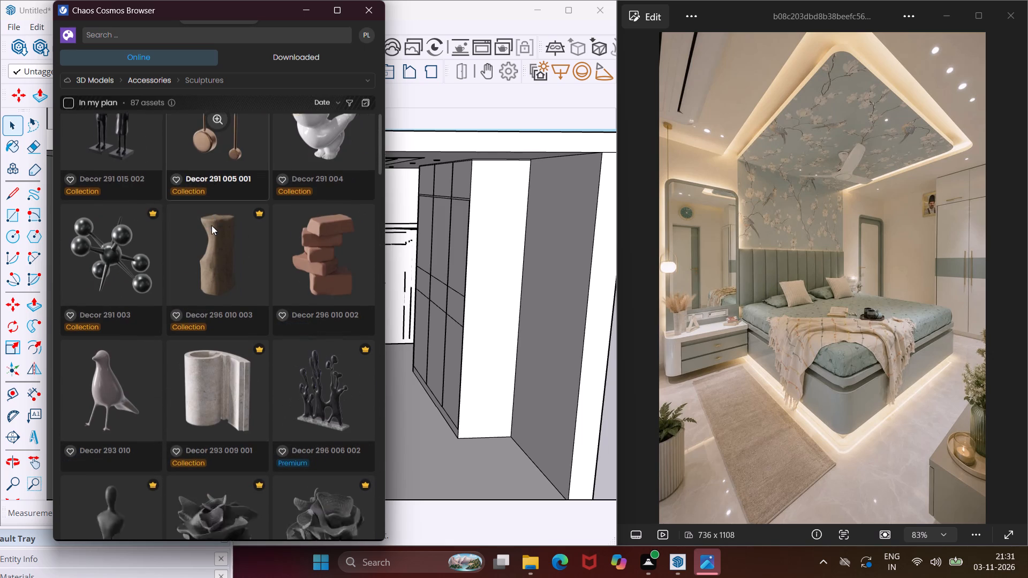
scroll(211, 225, "down", 4)
scroll(211, 225, "up", 11)
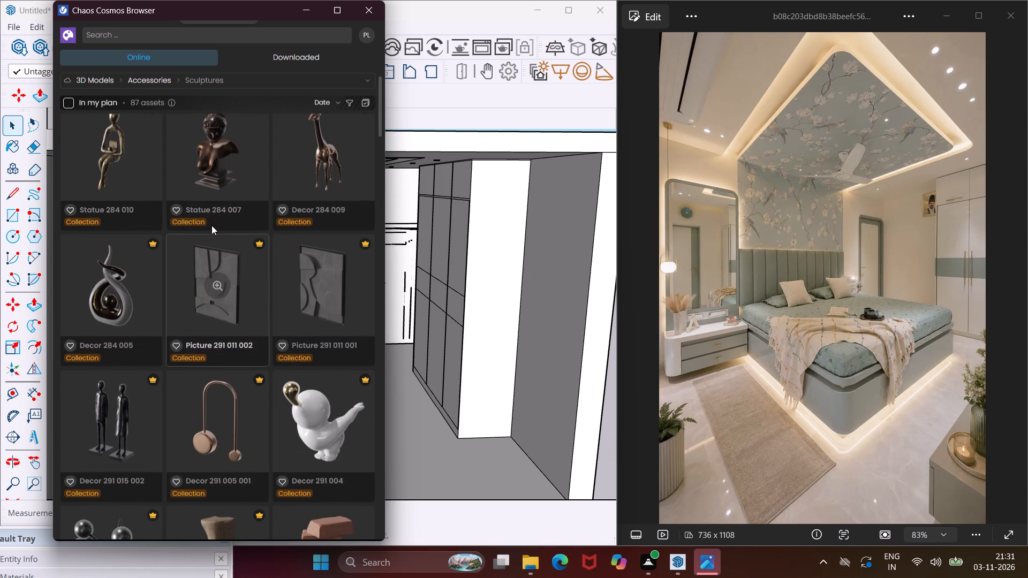
scroll(211, 225, "up", 8)
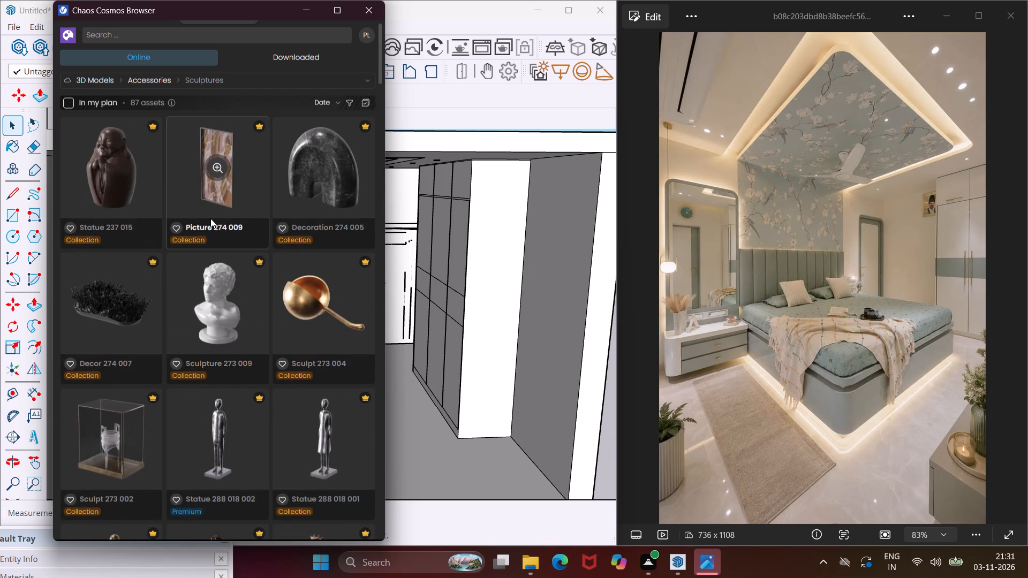
scroll(210, 218, "up", 16)
scroll(209, 204, "up", 12)
Switch the Cosmos library to Accessories > Other accessories and look through its models for a suitable decorative item.
left_click(223, 84)
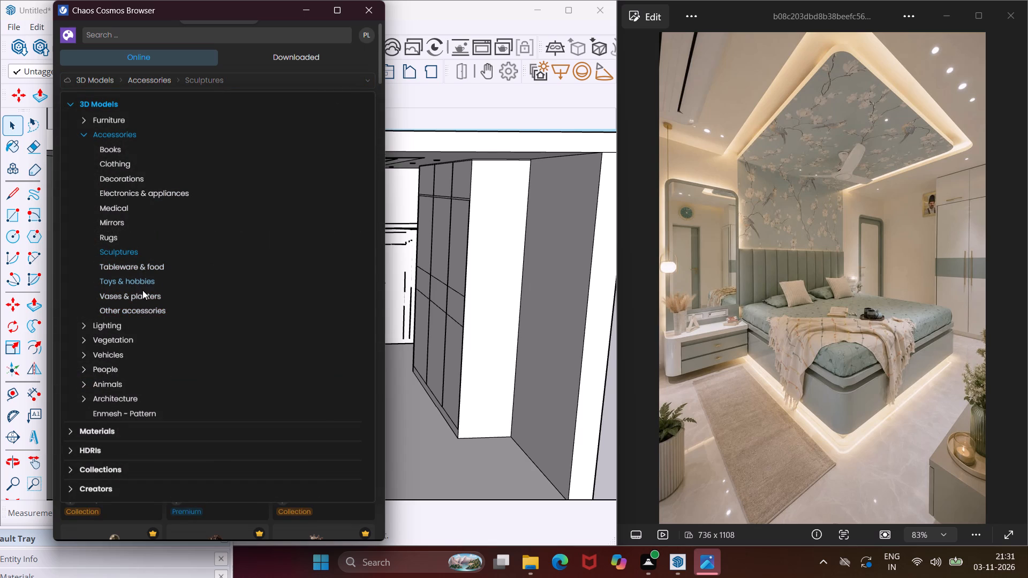
left_click(146, 309)
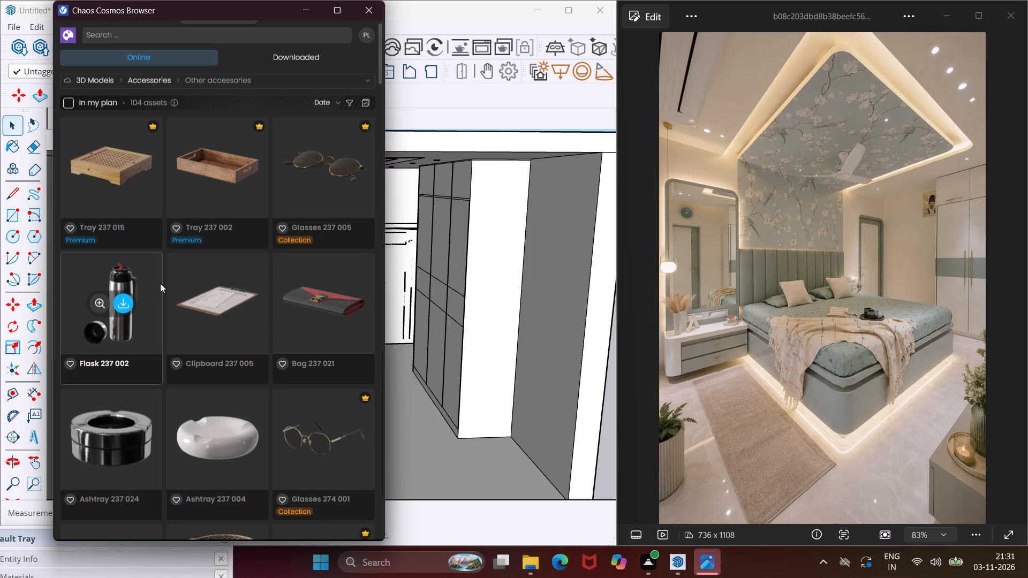
scroll(160, 283, "down", 17)
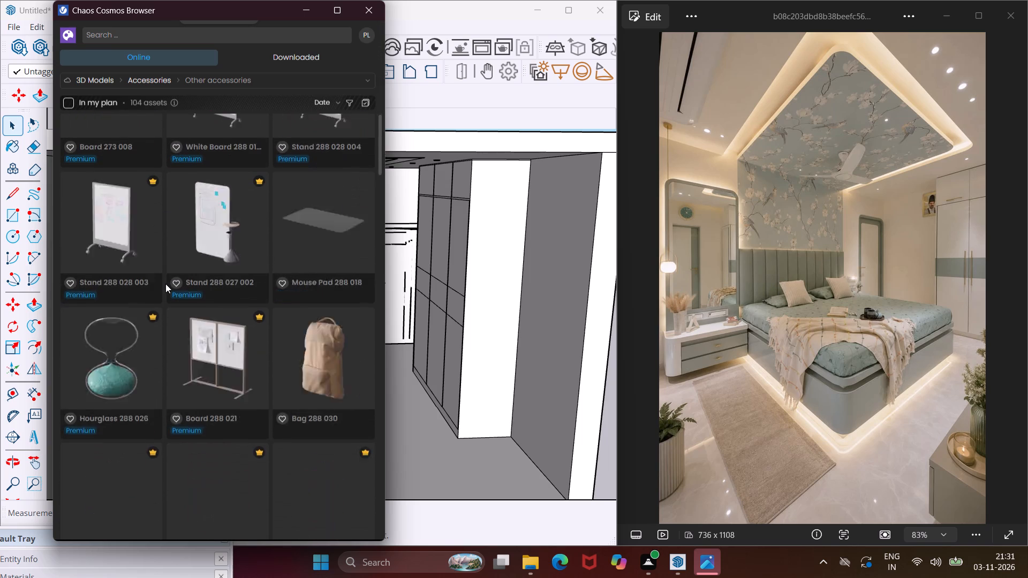
scroll(165, 284, "down", 9)
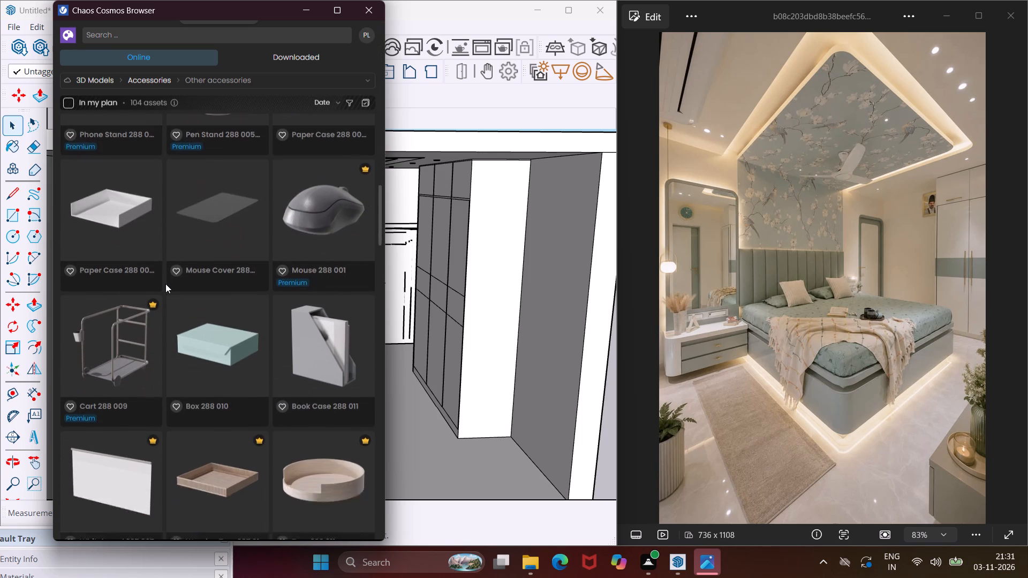
scroll(165, 284, "down", 9)
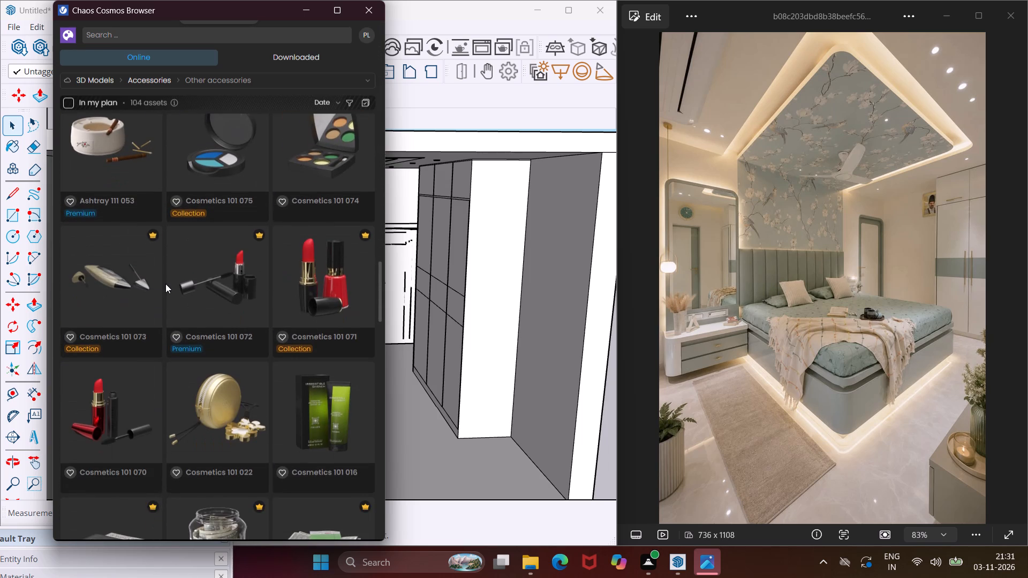
scroll(165, 284, "down", 8)
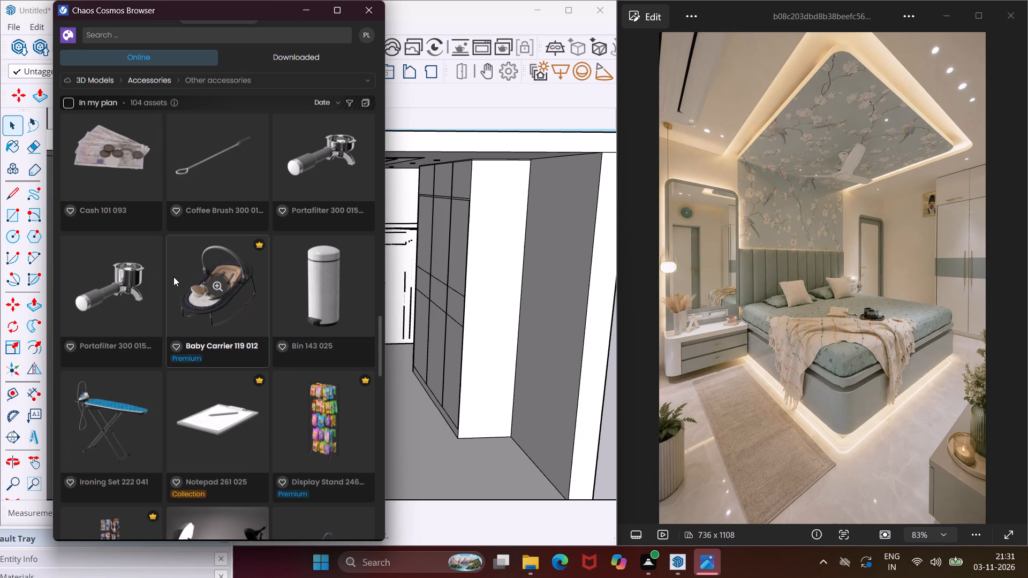
scroll(173, 268, "down", 11)
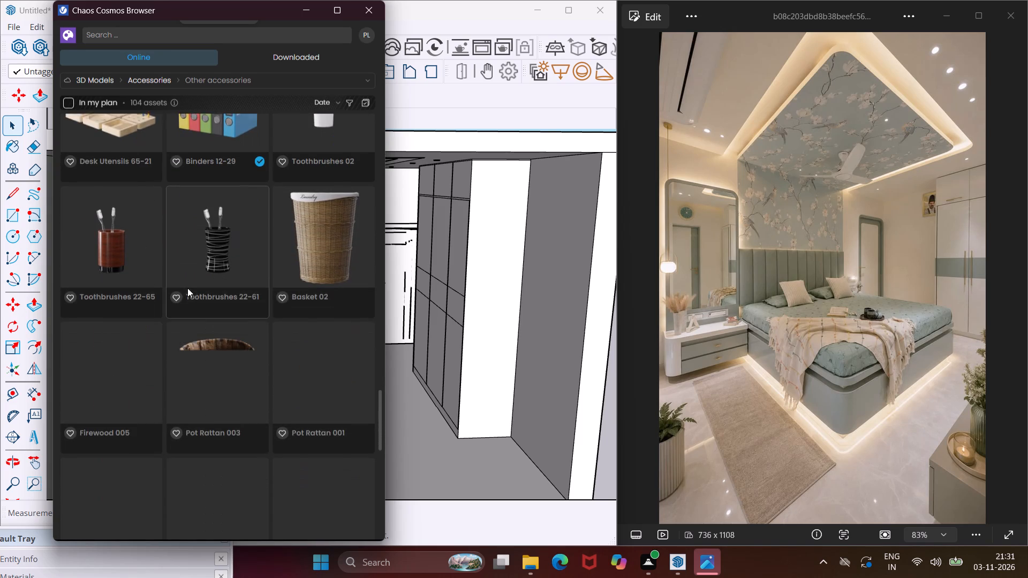
scroll(187, 288, "down", 2)
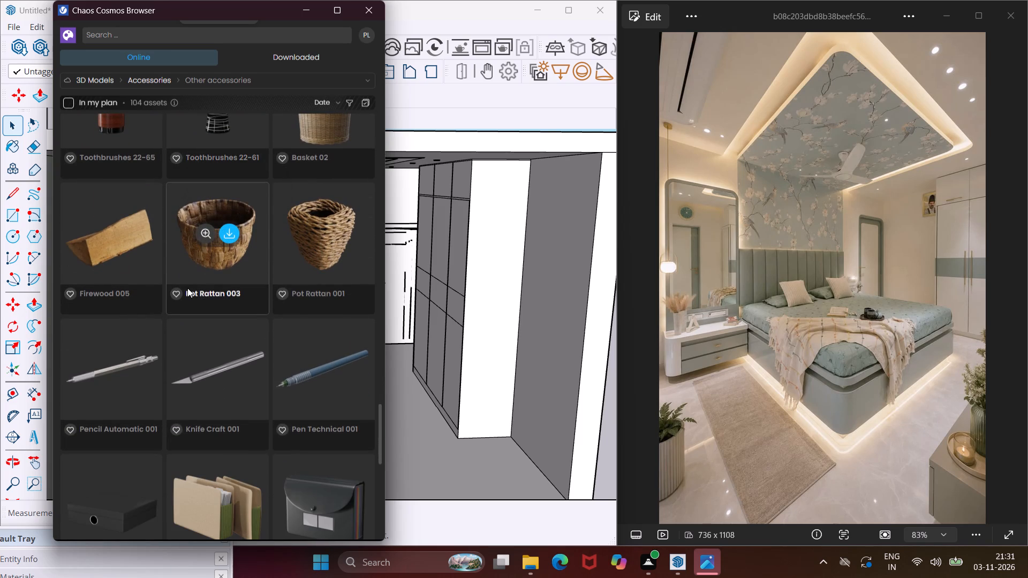
scroll(187, 288, "down", 11)
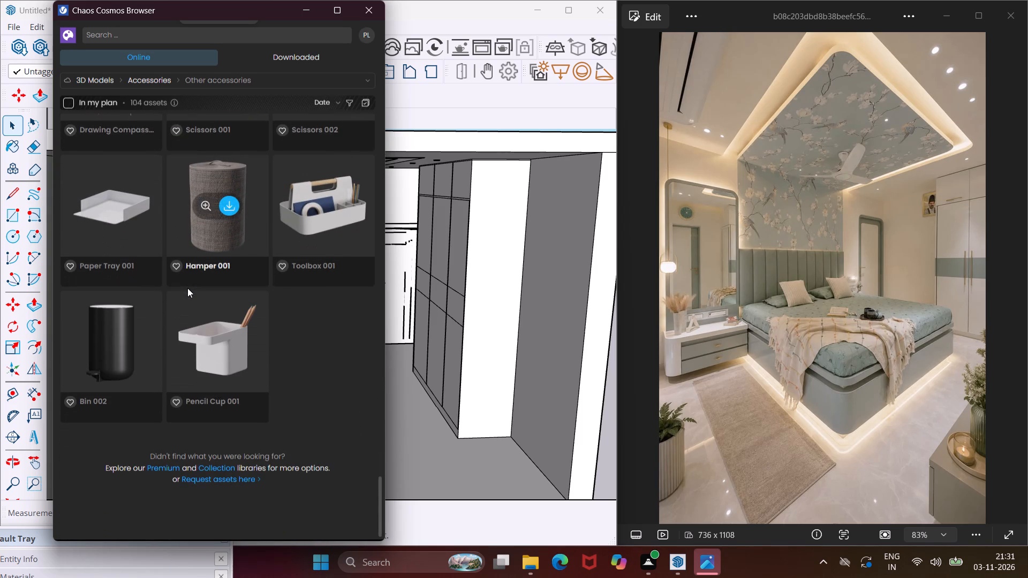
scroll(187, 288, "up", 13)
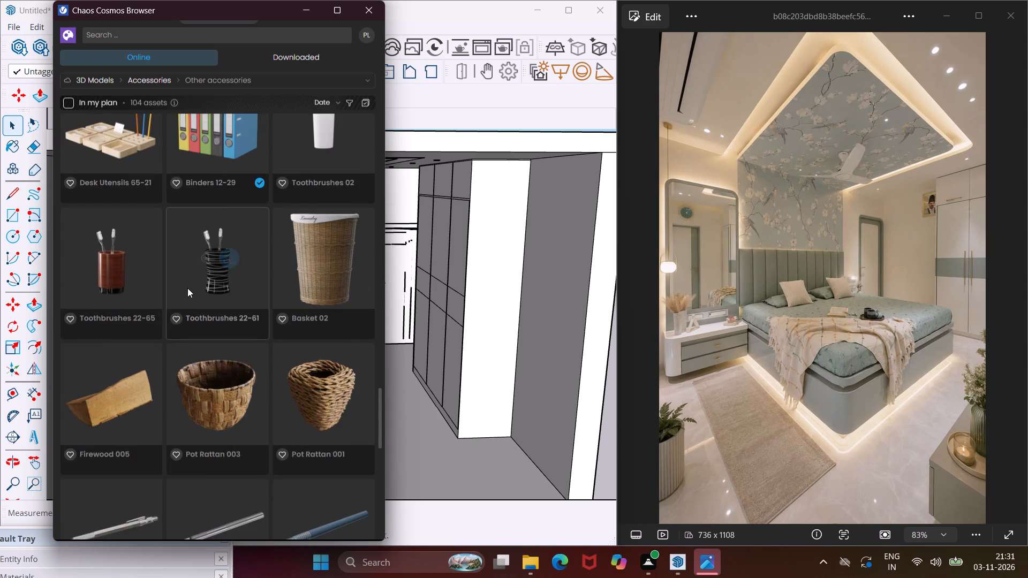
scroll(187, 288, "up", 3)
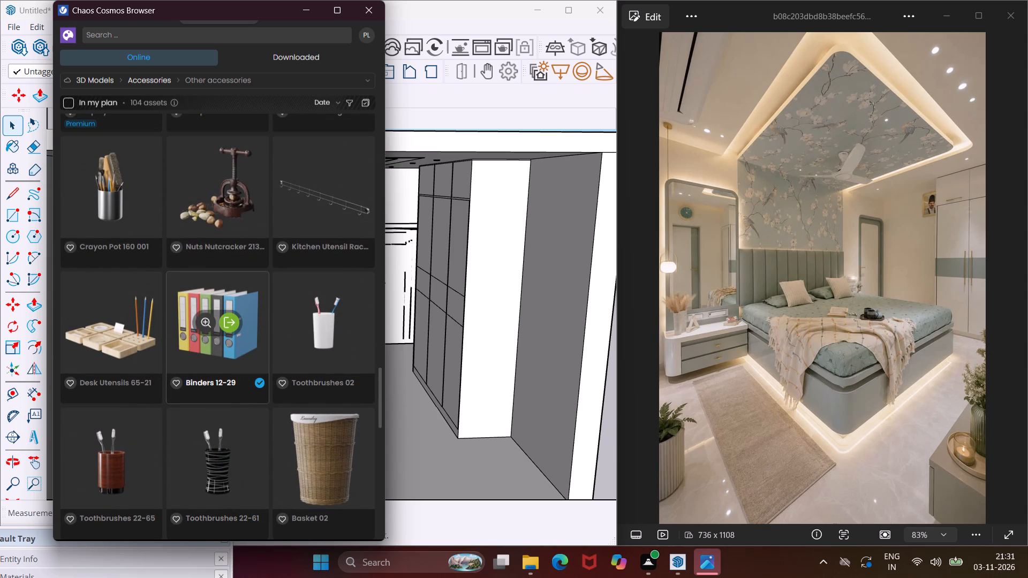
right_click(186, 287)
scroll(211, 300, "up", 17)
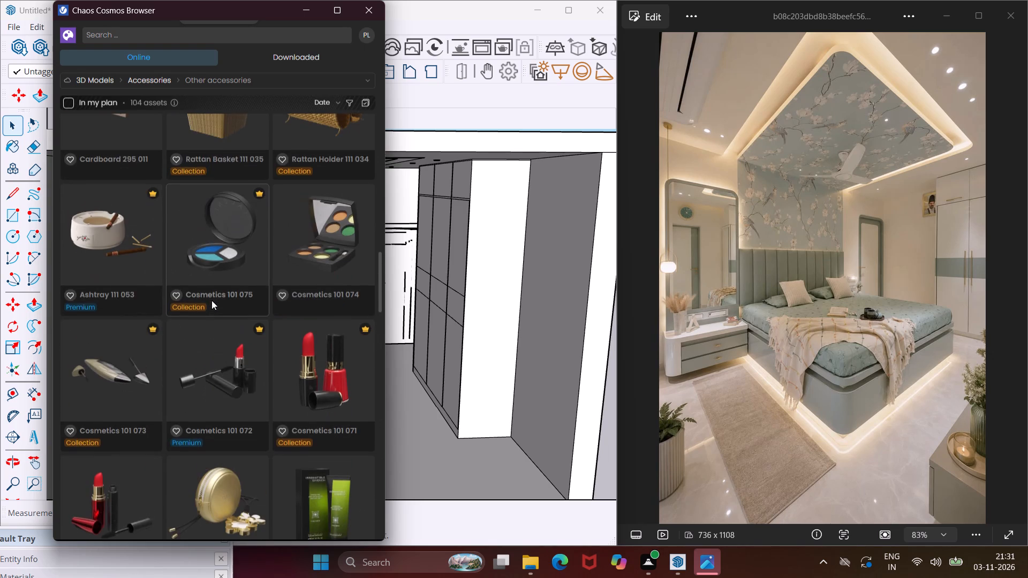
scroll(211, 300, "up", 18)
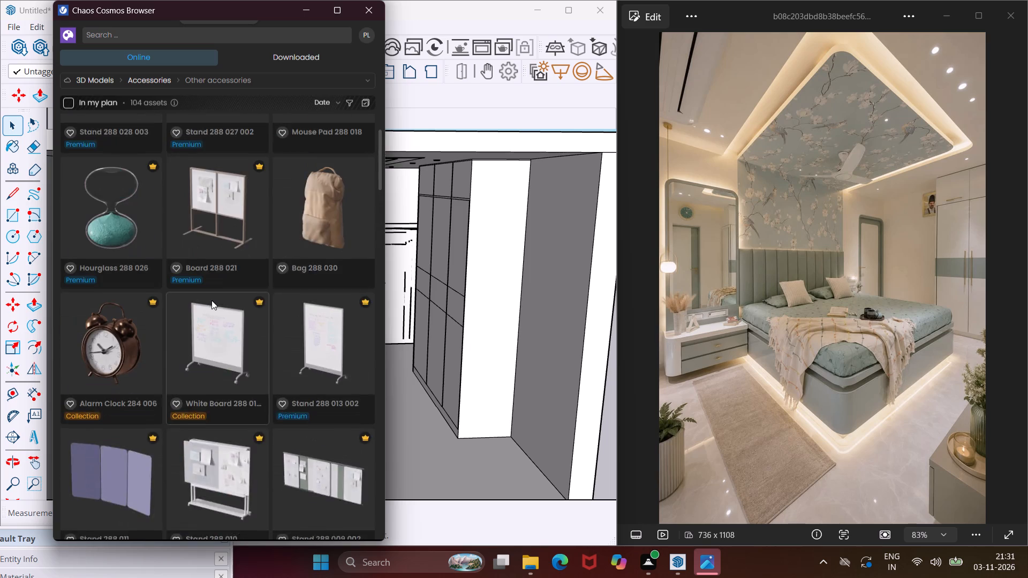
scroll(211, 300, "up", 18)
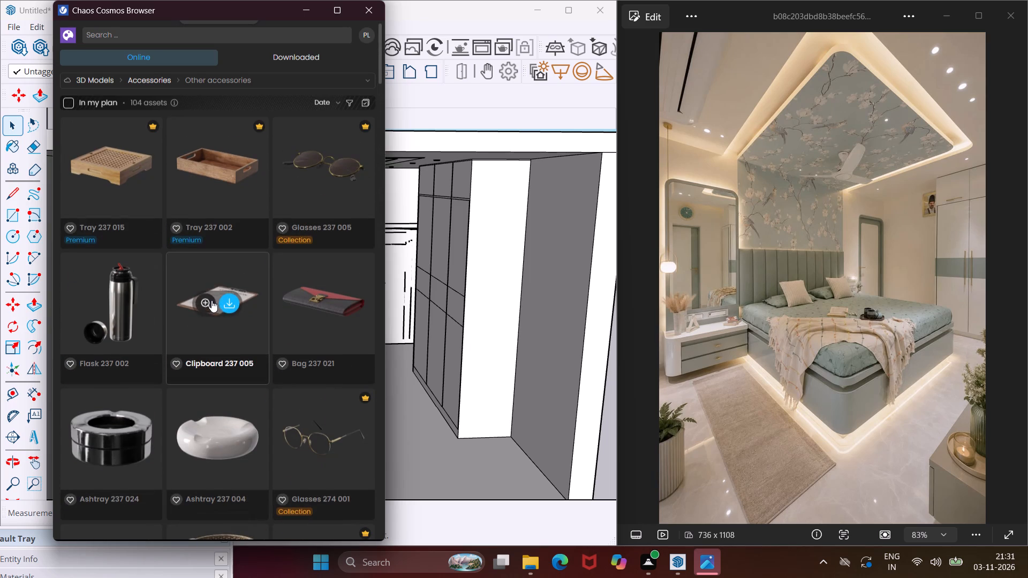
Switch the Cosmos library to Accessories > Vases & planters and look through its models for a vase that suits the bedroom.
left_click(278, 75)
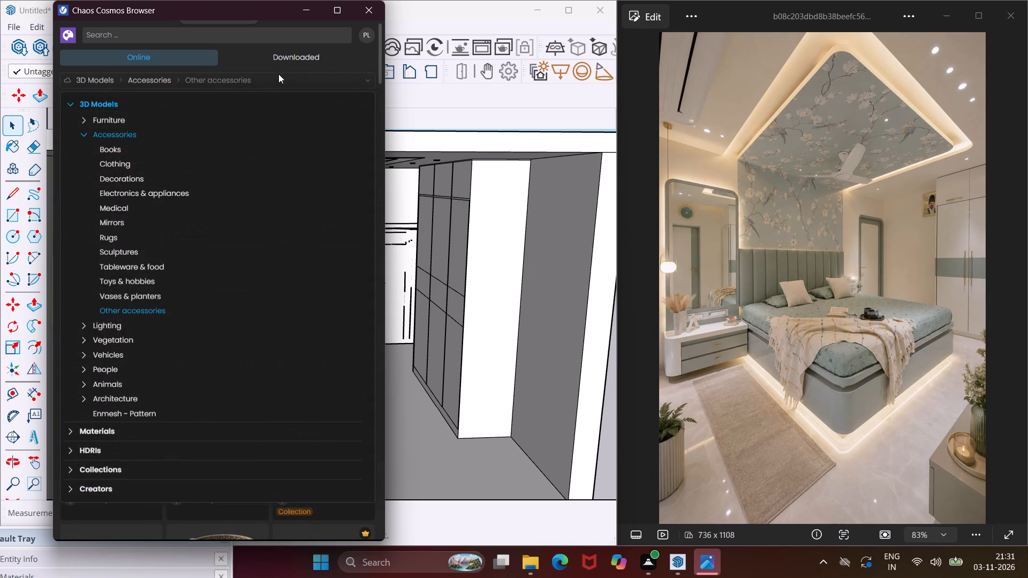
left_click(147, 292)
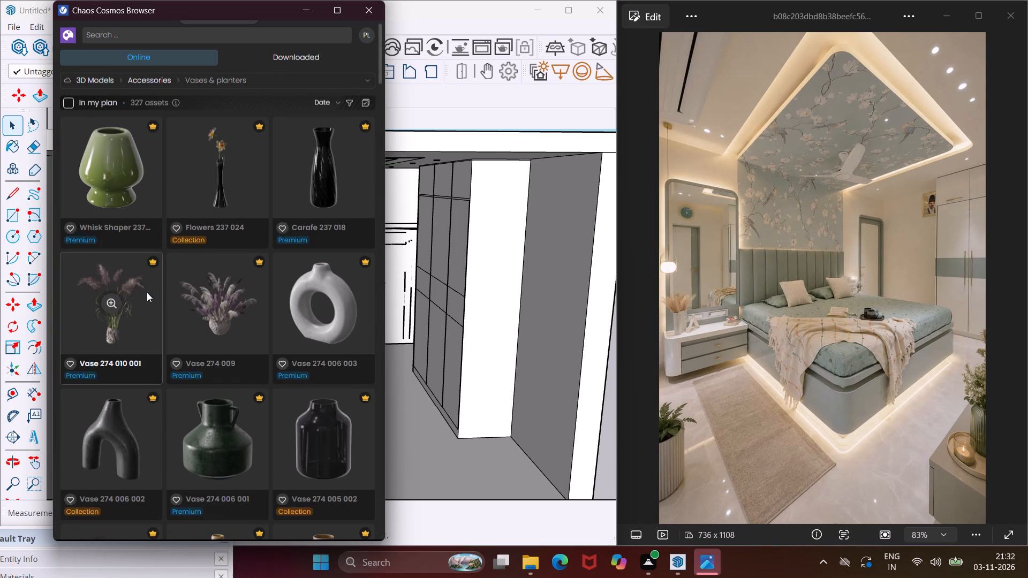
scroll(137, 347, "down", 3)
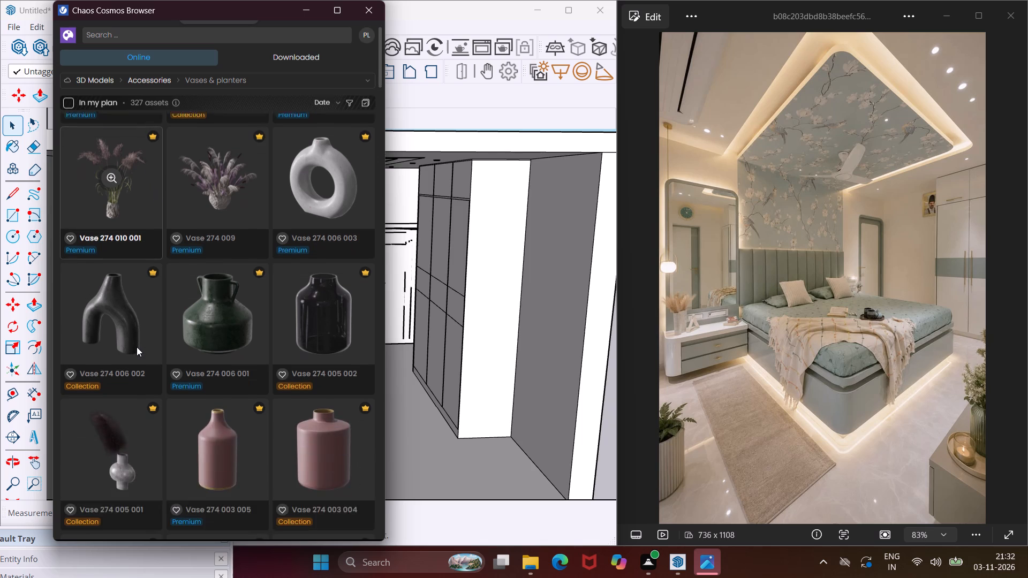
scroll(137, 347, "down", 5)
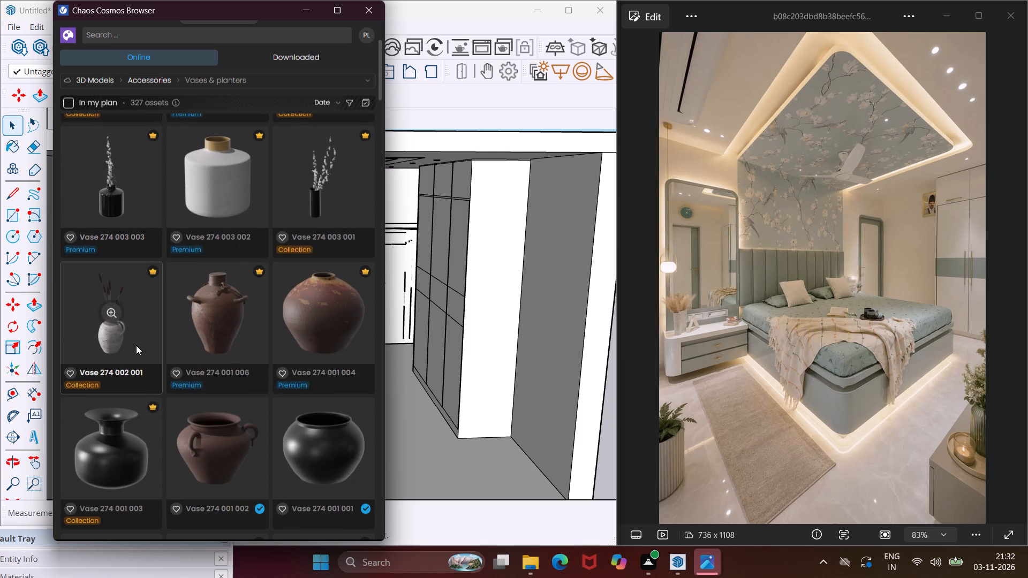
scroll(134, 339, "down", 5)
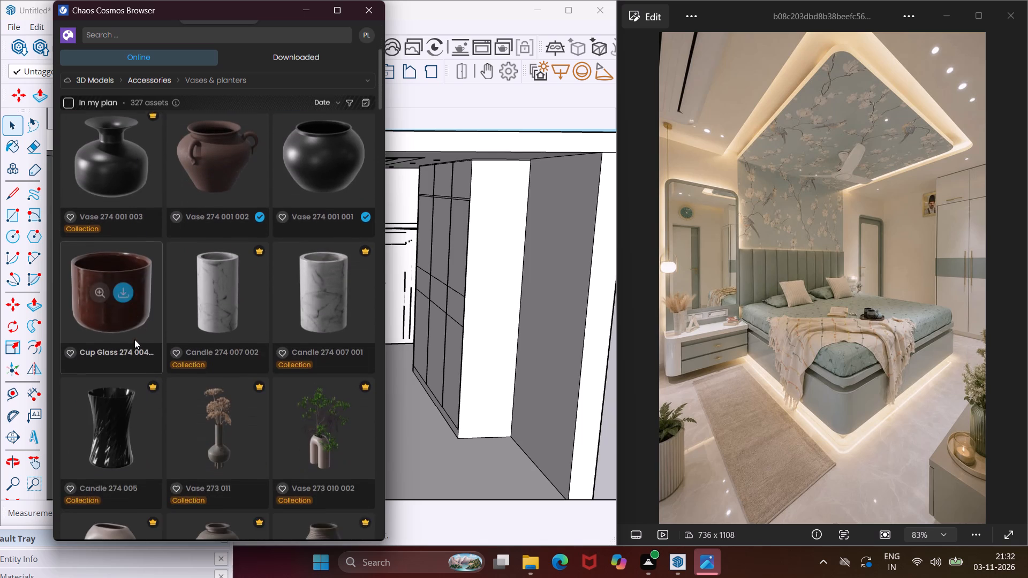
scroll(133, 338, "down", 5)
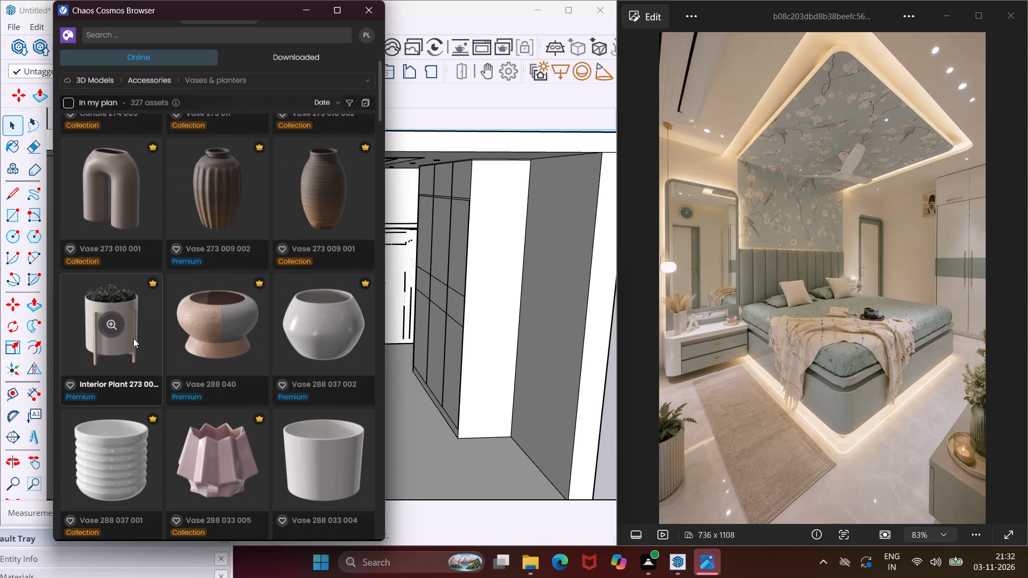
scroll(133, 338, "down", 5)
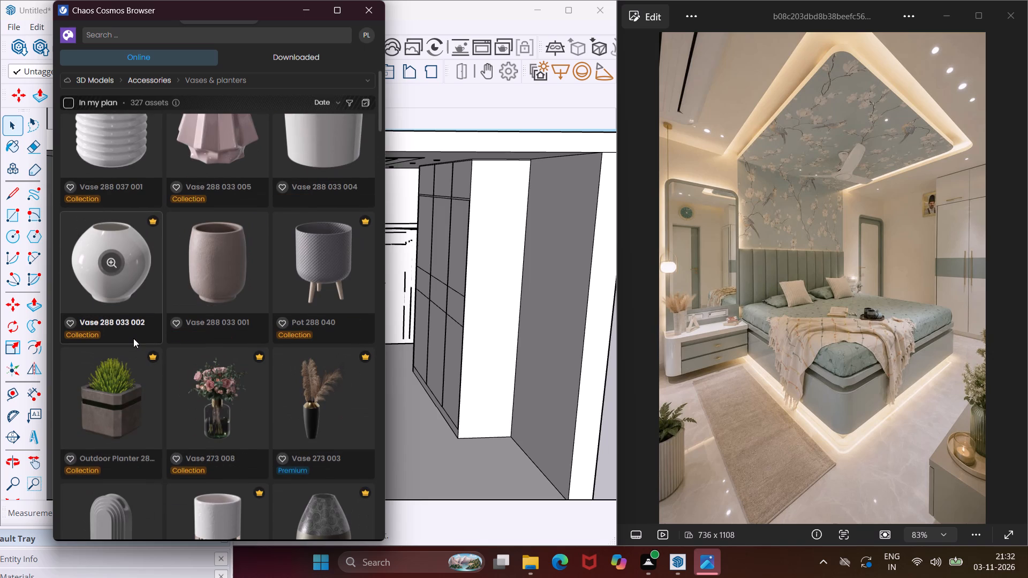
scroll(133, 338, "down", 9)
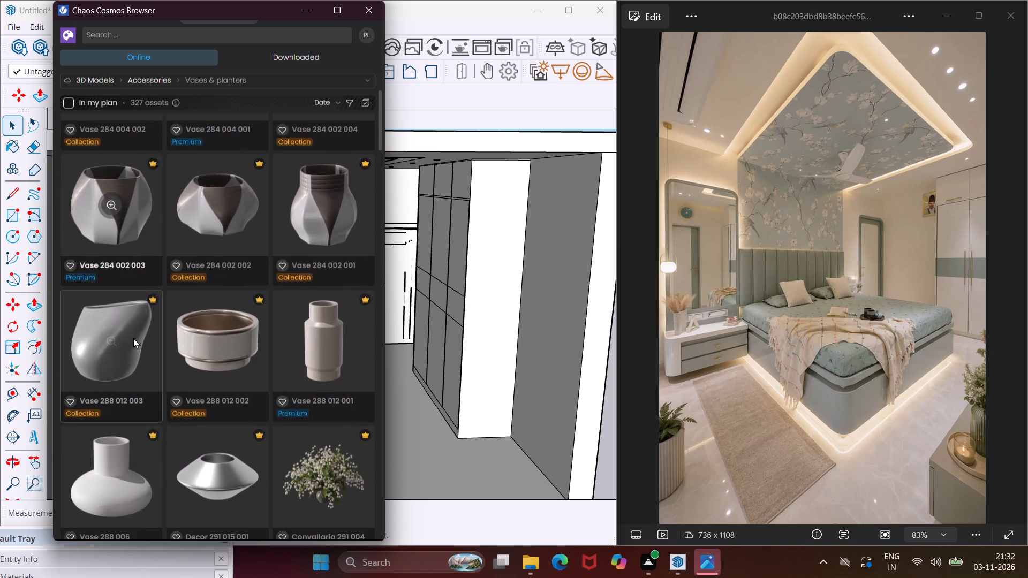
scroll(133, 338, "down", 12)
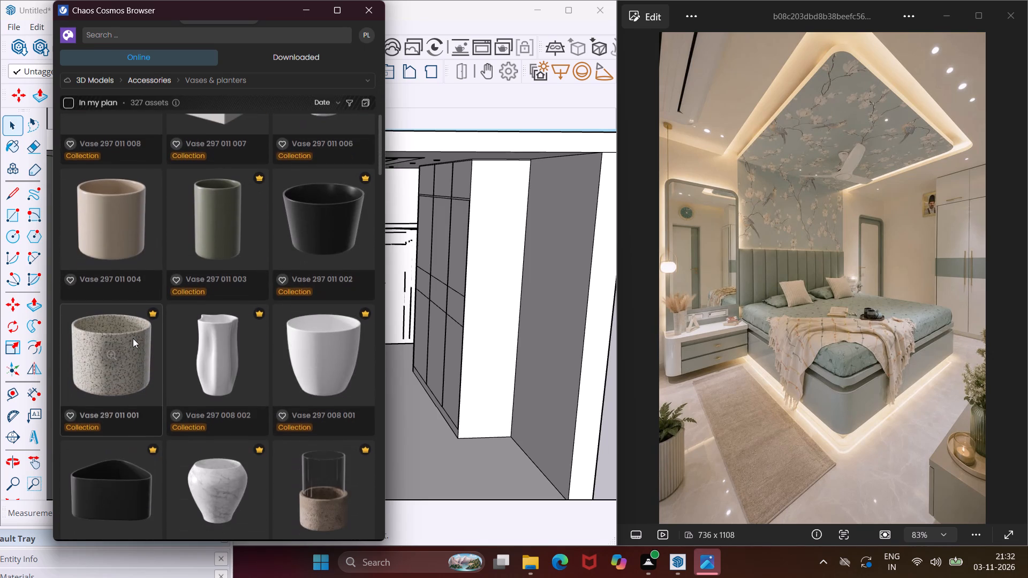
scroll(133, 338, "down", 14)
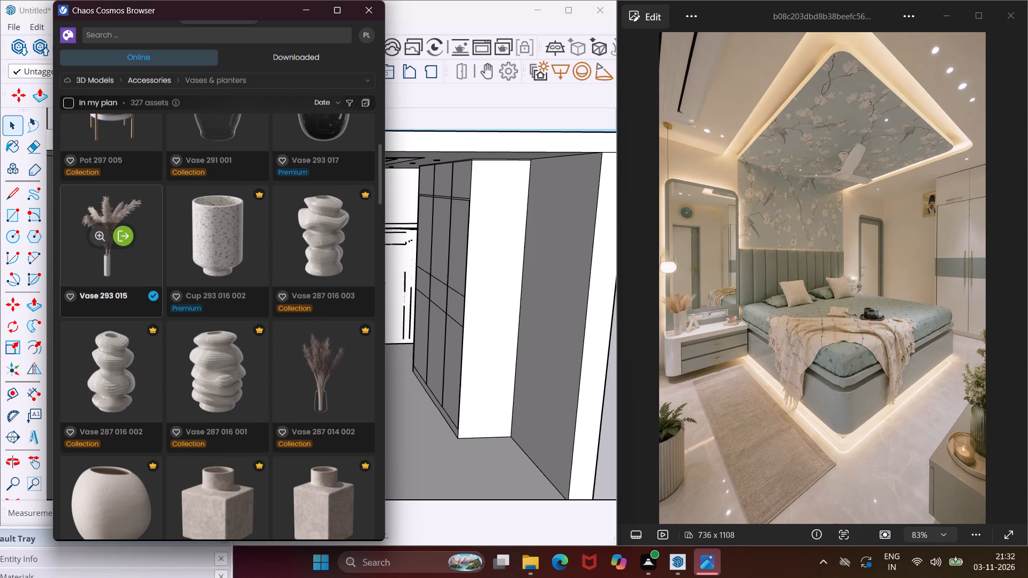
scroll(115, 356, "down", 6)
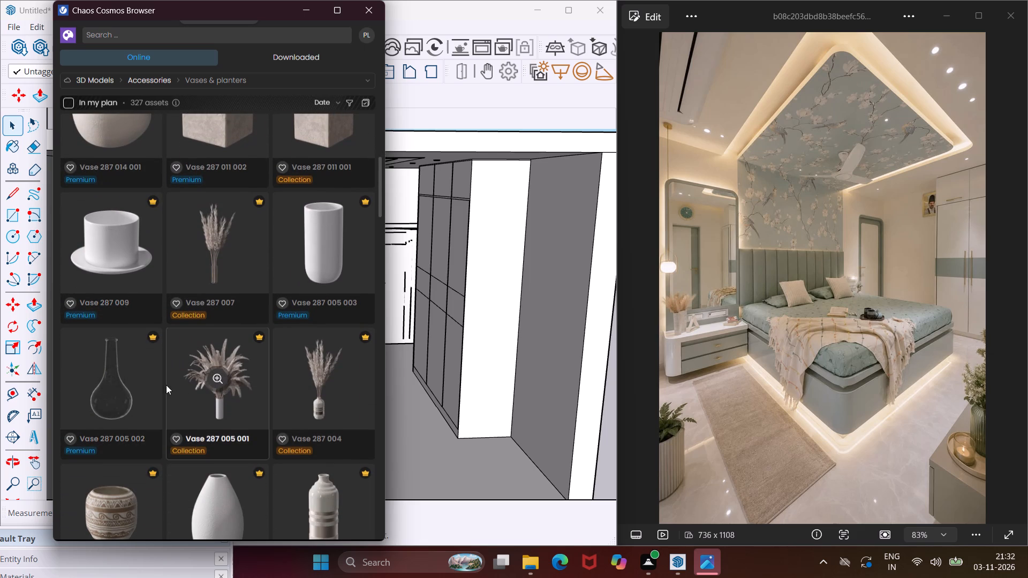
scroll(152, 385, "down", 10)
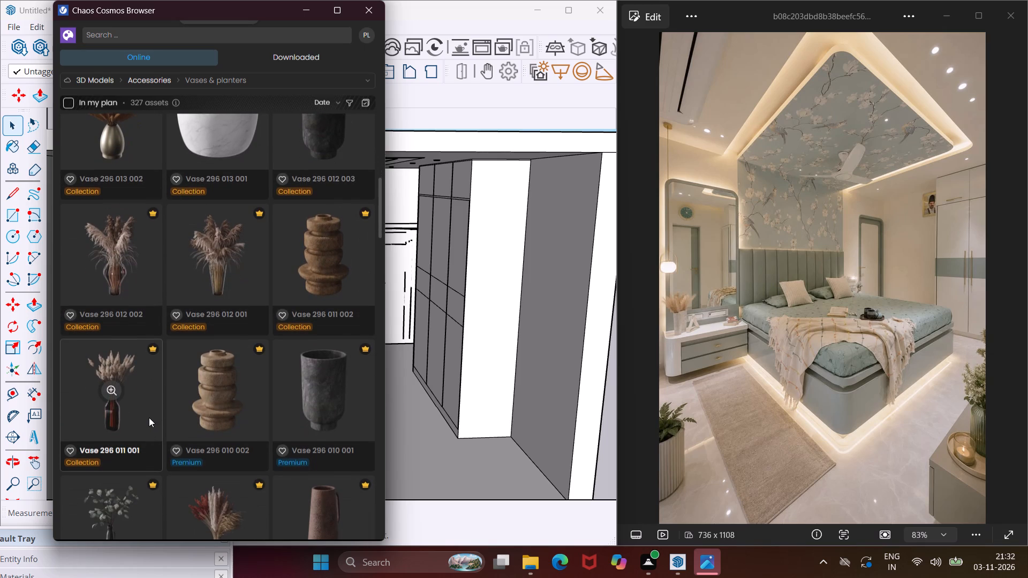
scroll(138, 414, "down", 4)
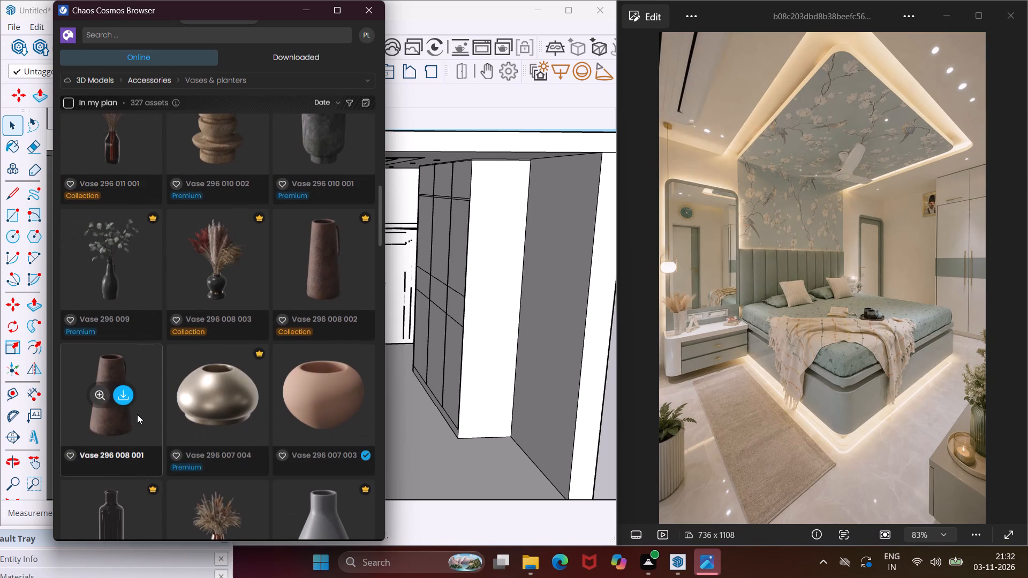
scroll(137, 414, "down", 4)
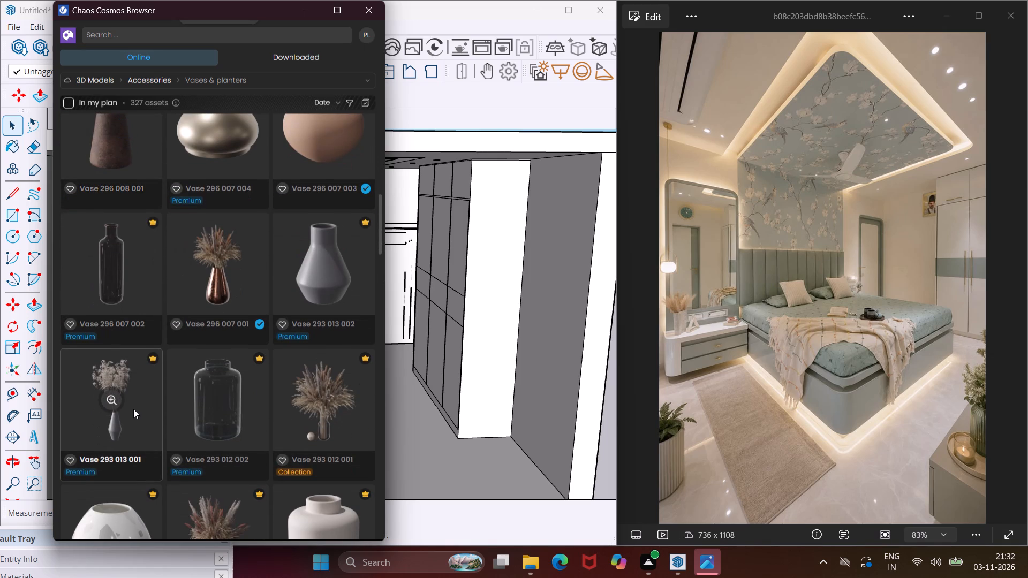
scroll(173, 385, "down", 2)
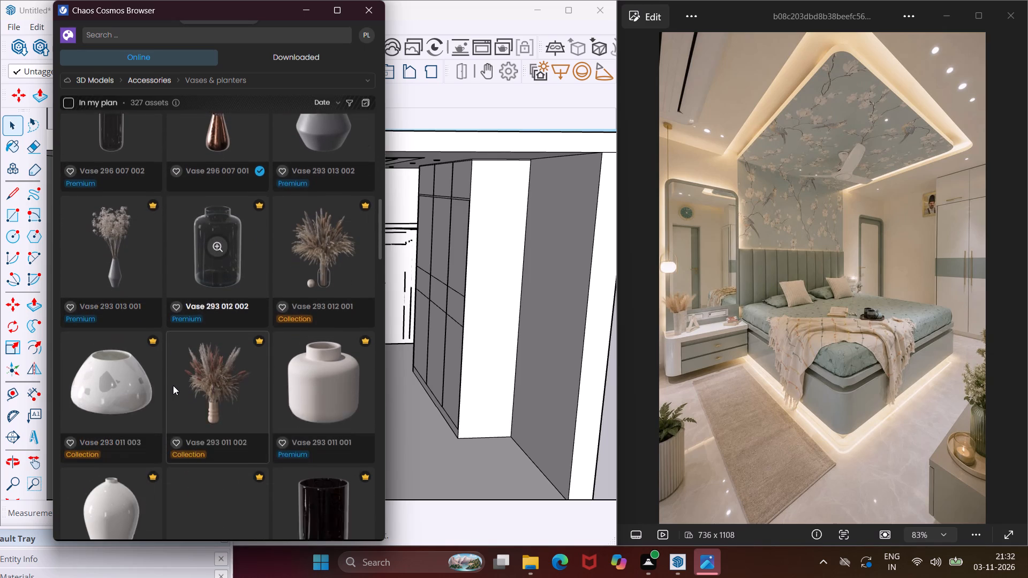
scroll(173, 385, "down", 7)
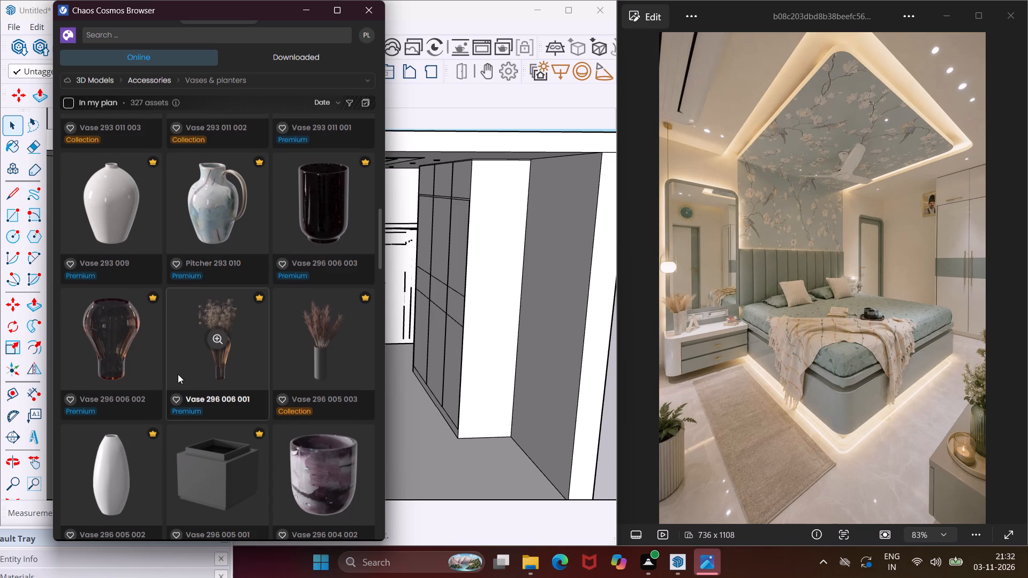
scroll(178, 374, "down", 9)
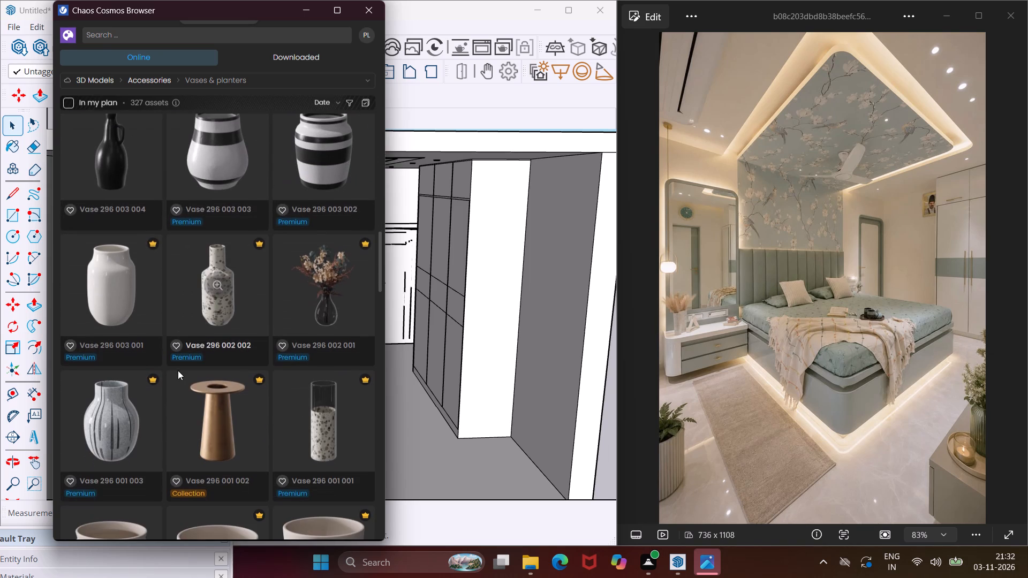
scroll(178, 370, "down", 9)
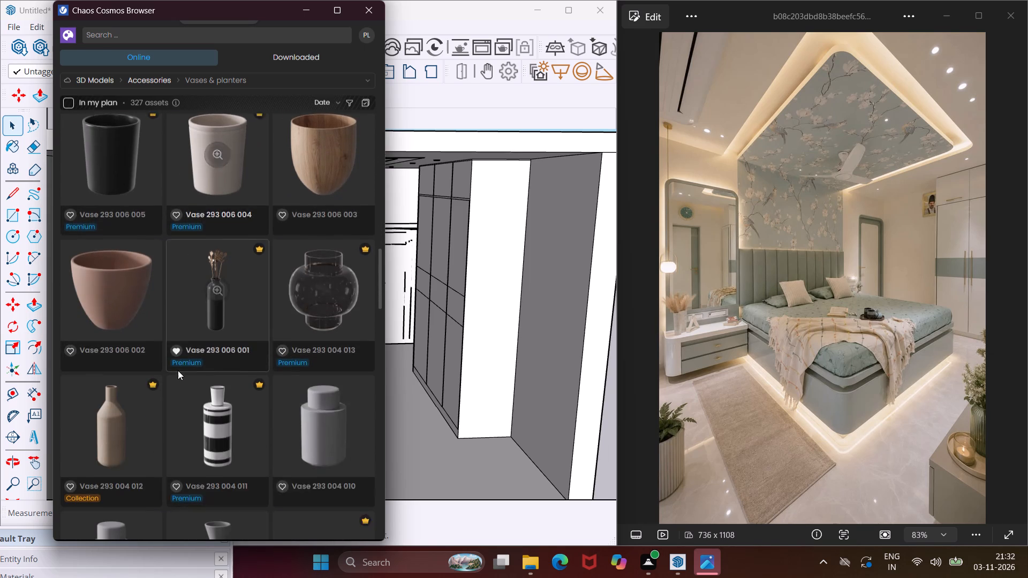
scroll(178, 370, "down", 6)
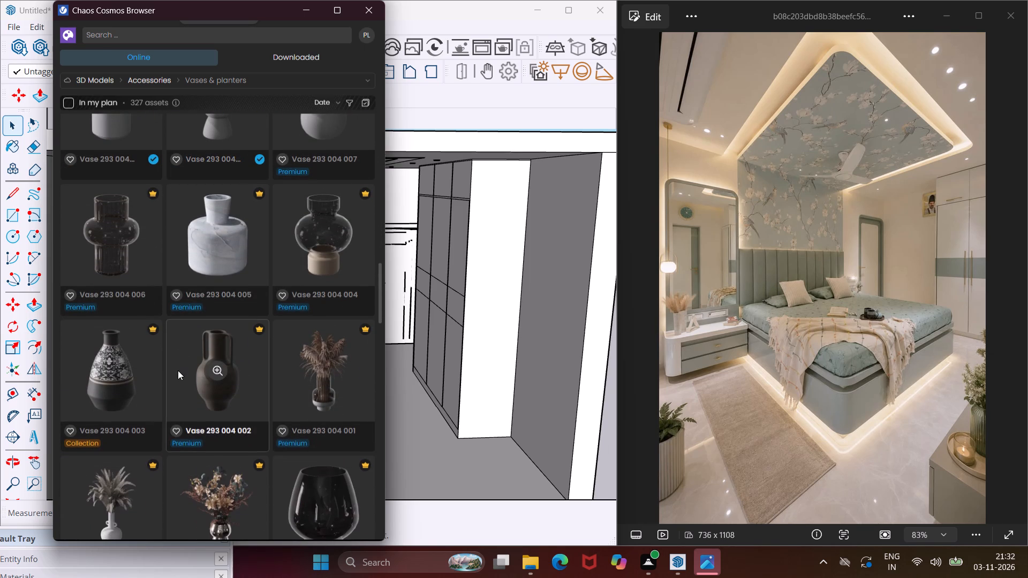
scroll(178, 370, "down", 10)
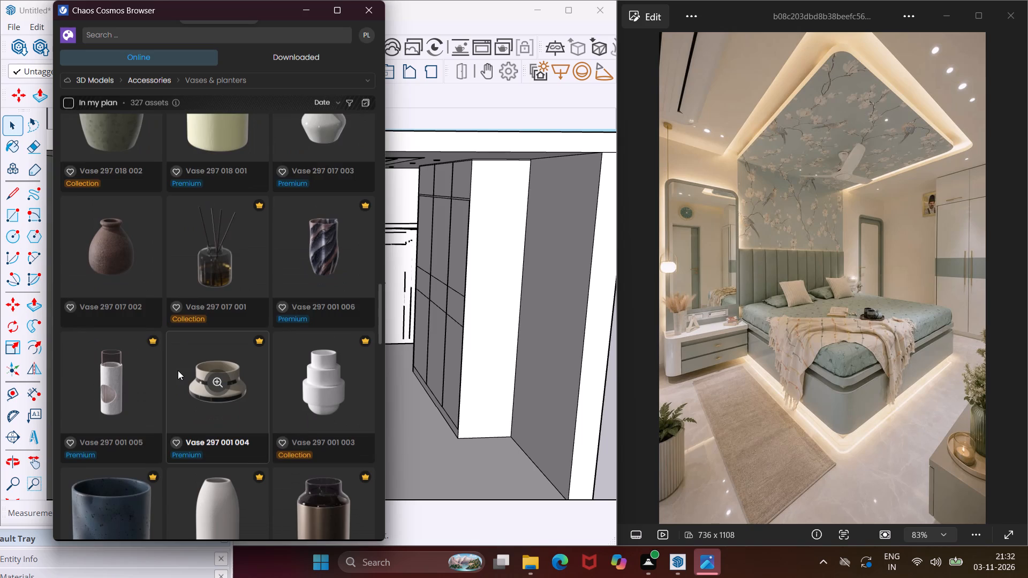
scroll(178, 370, "down", 16)
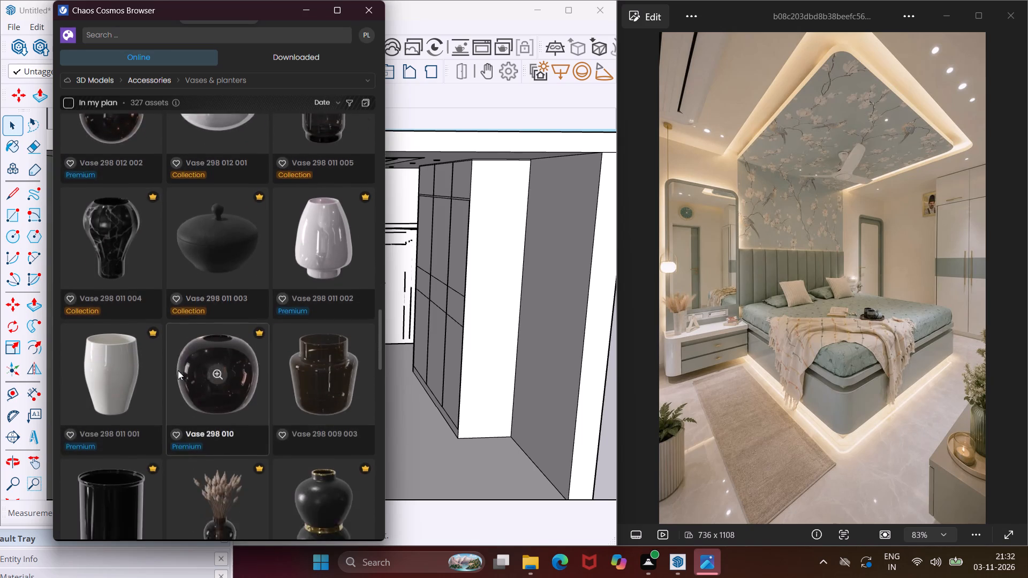
scroll(178, 370, "down", 8)
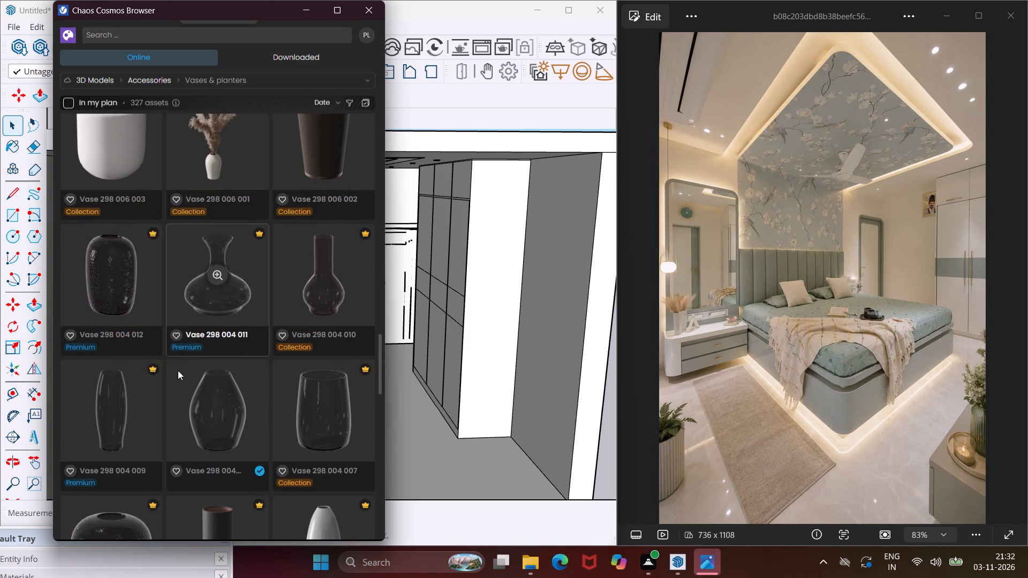
scroll(178, 370, "down", 11)
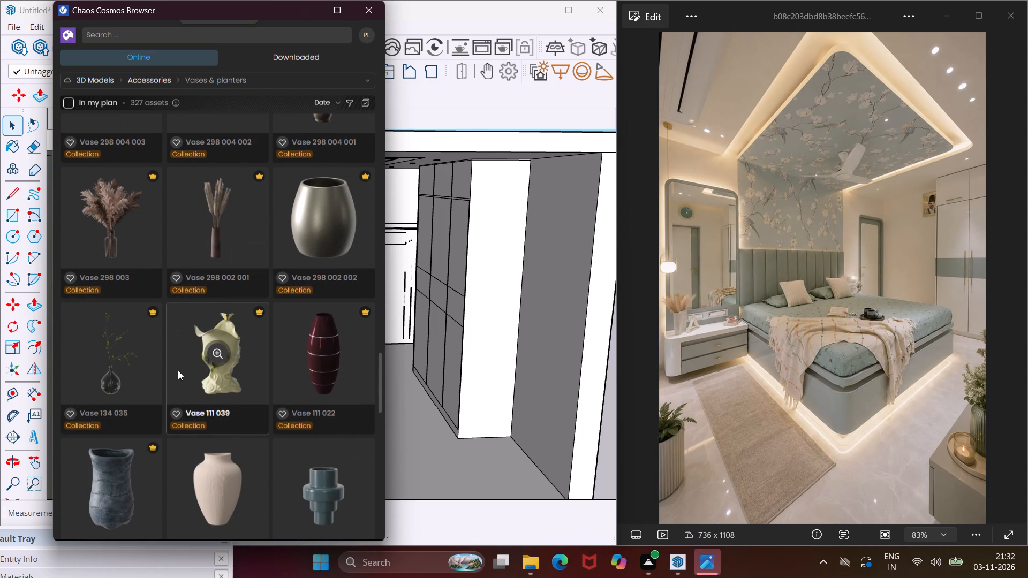
scroll(178, 370, "down", 13)
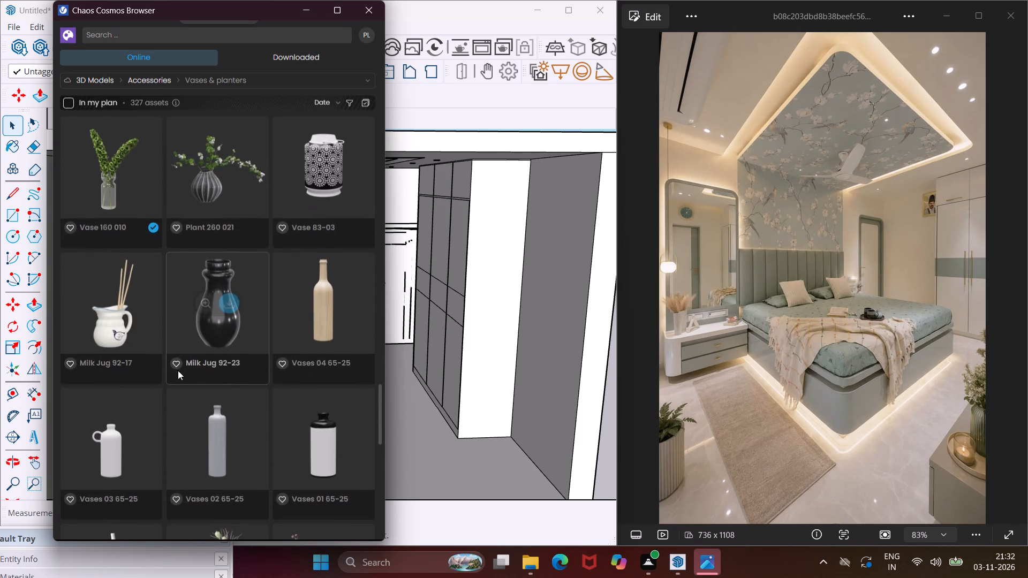
scroll(178, 370, "down", 10)
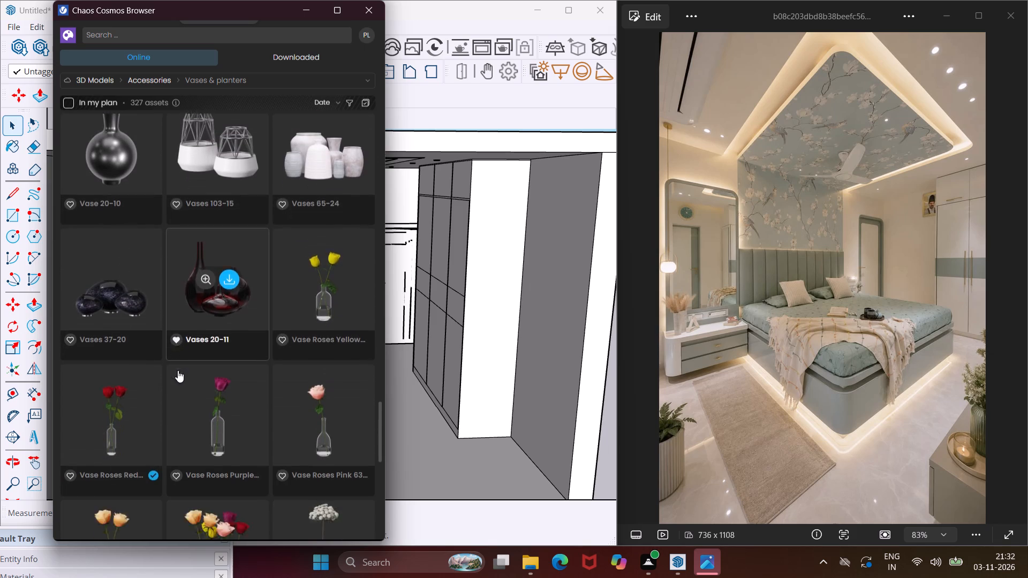
scroll(178, 370, "down", 5)
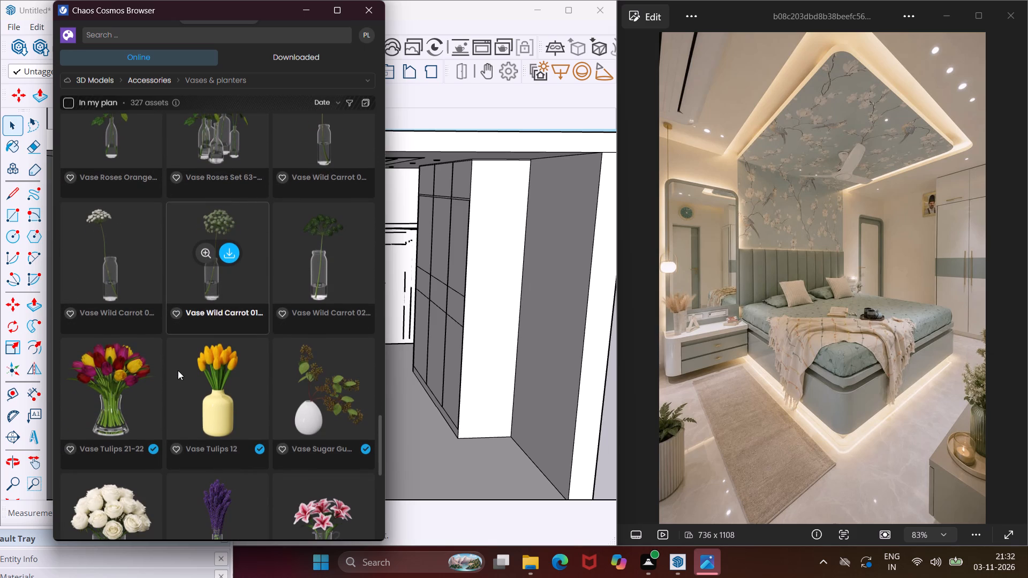
Download the Vase Wild Carrot 01 63-13 model from Cosmos and place it on the ground just outside the room.
scroll(178, 370, "down", 1)
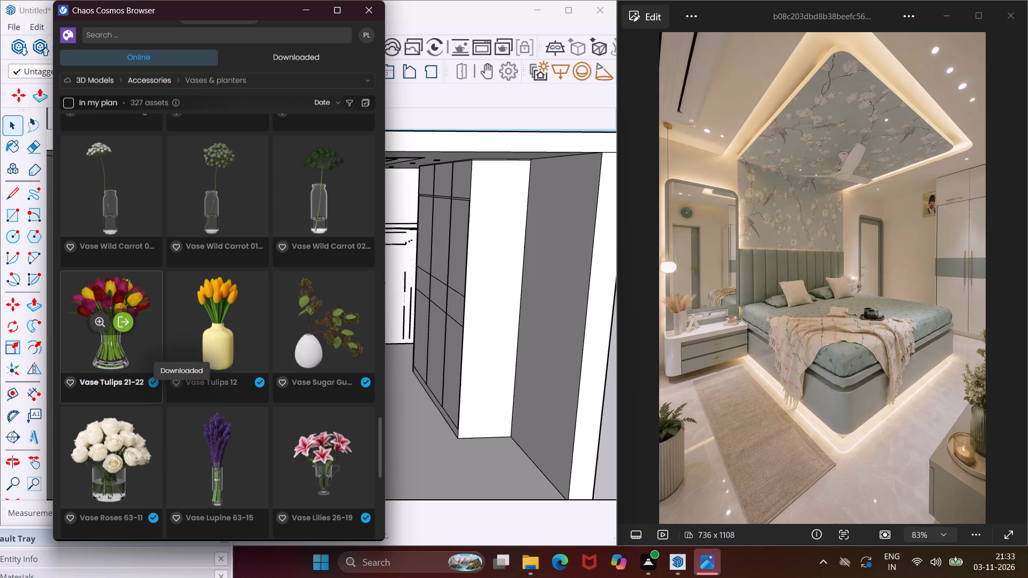
left_click(231, 181)
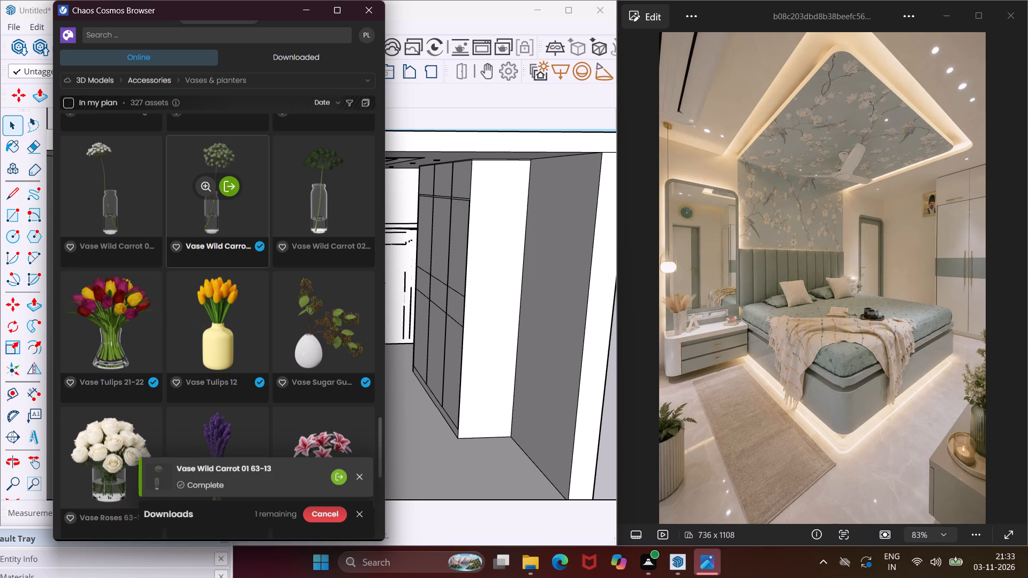
left_click(228, 184)
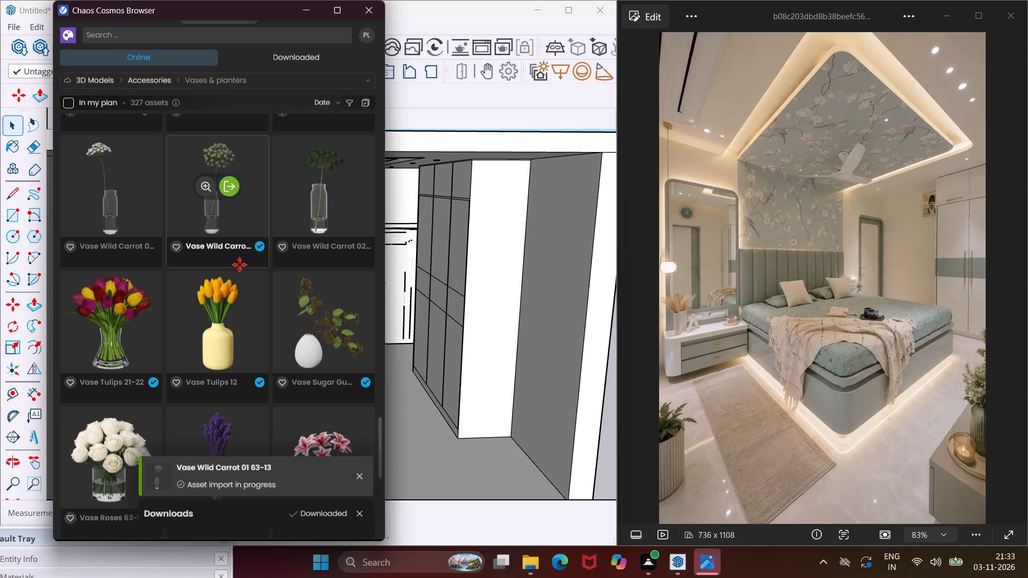
scroll(177, 277, "down", 5)
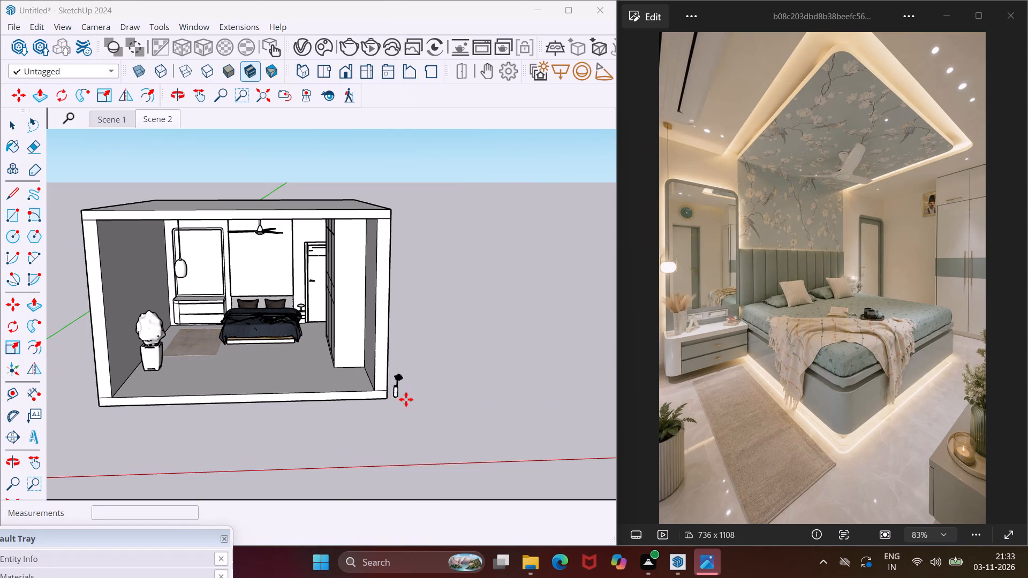
left_click(419, 399)
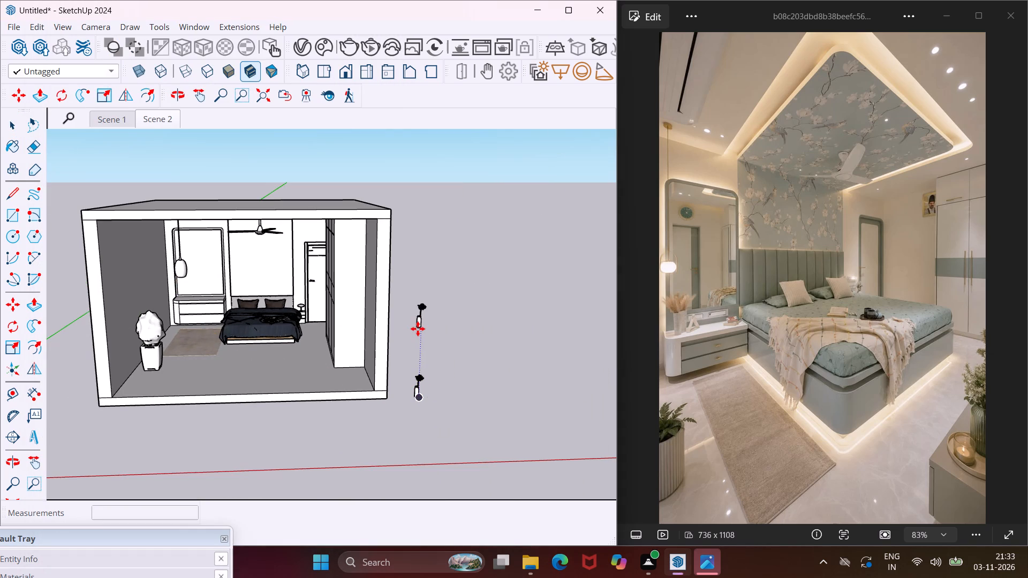
key("Escape")
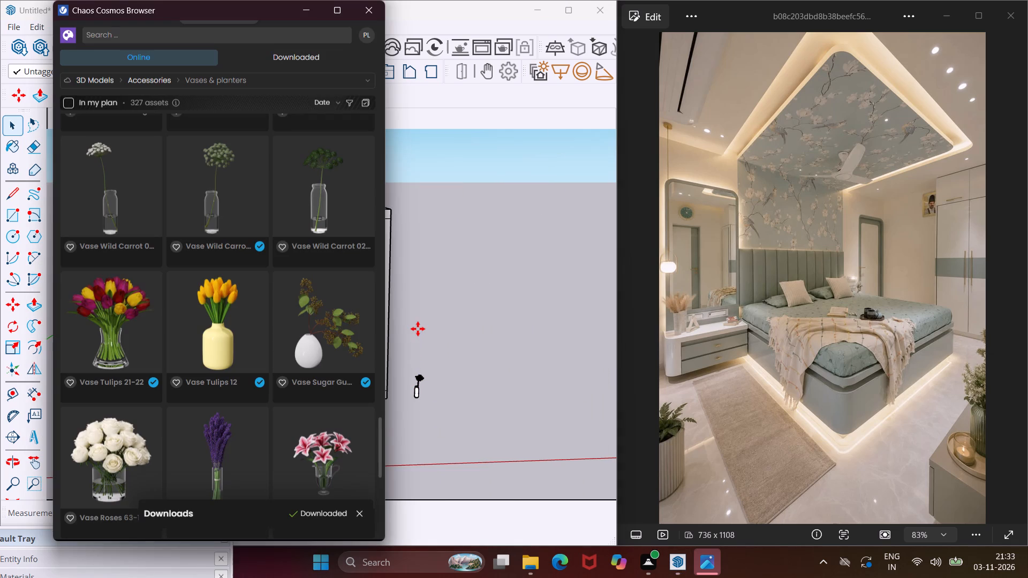
Download the Flowering Tree Twigs 63-18 model from Cosmos and place it on the ground just outside the room's front corner.
scroll(311, 328, "down", 4)
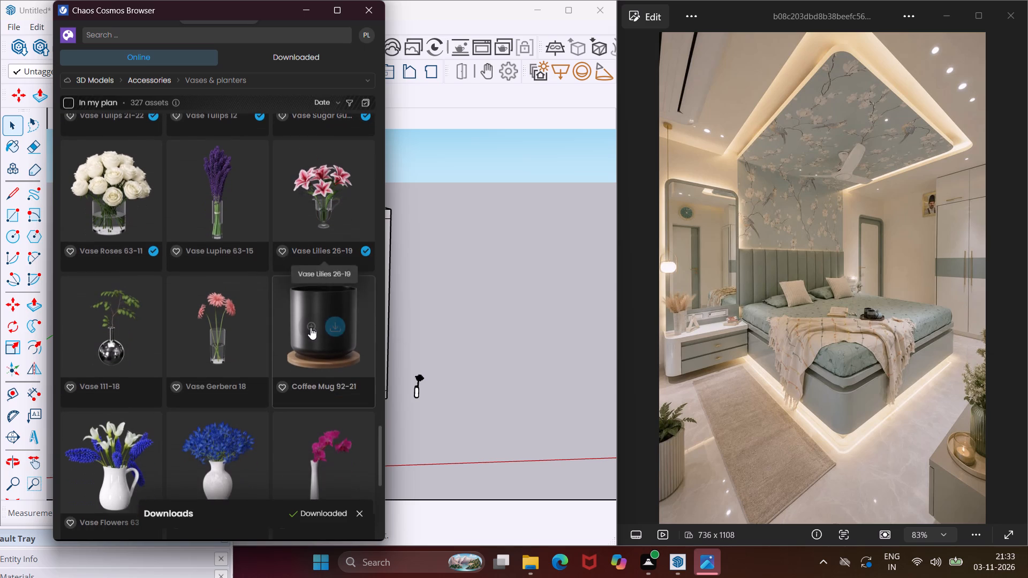
scroll(311, 328, "down", 2)
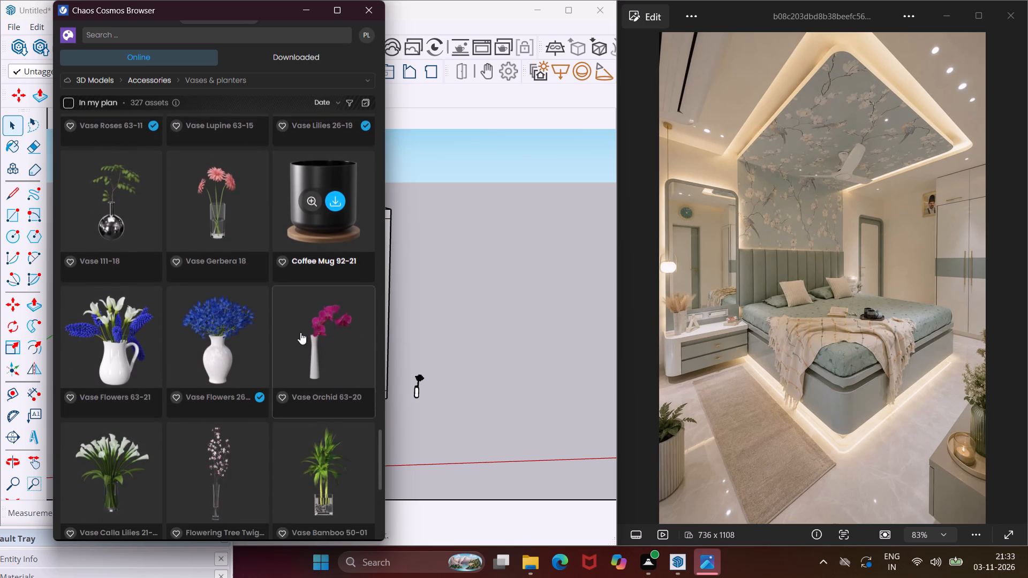
scroll(300, 332, "down", 4)
left_click(229, 193)
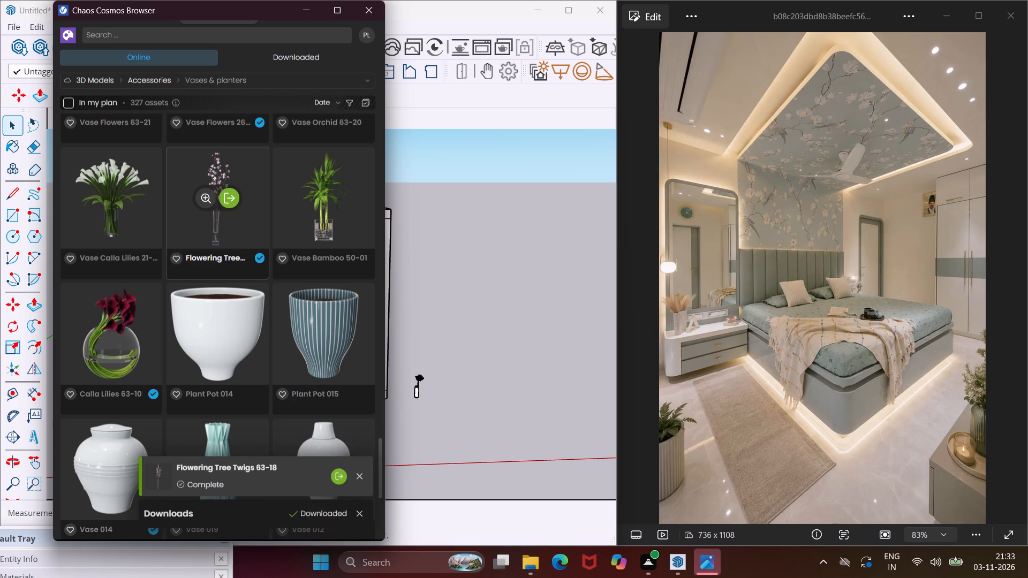
left_click(228, 194)
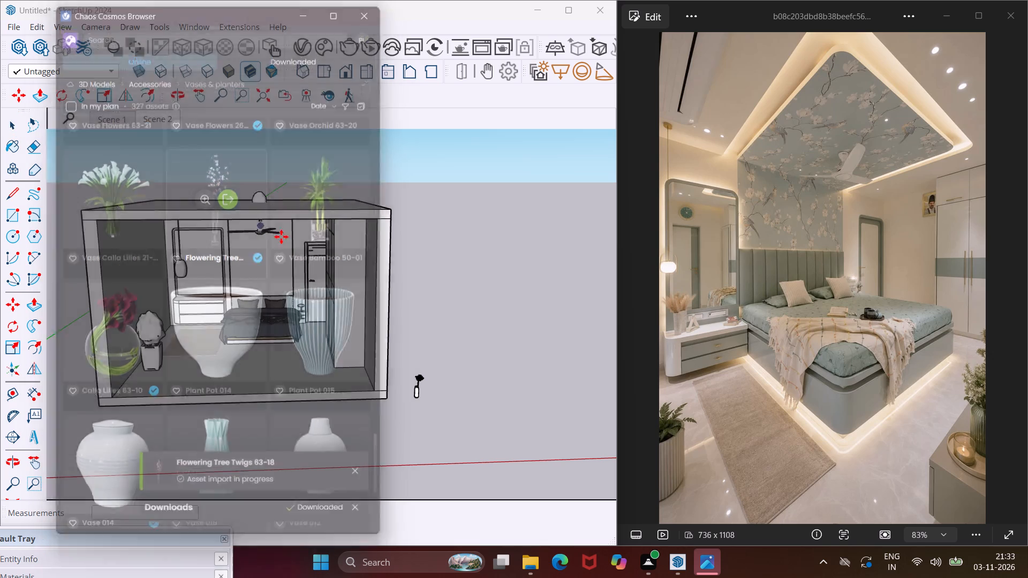
left_click(385, 419)
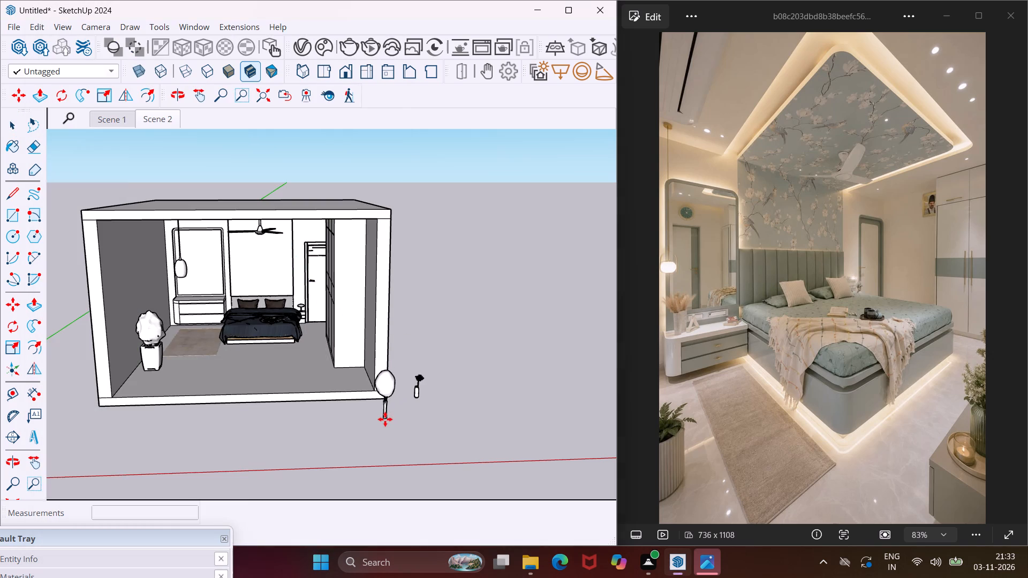
key("Escape")
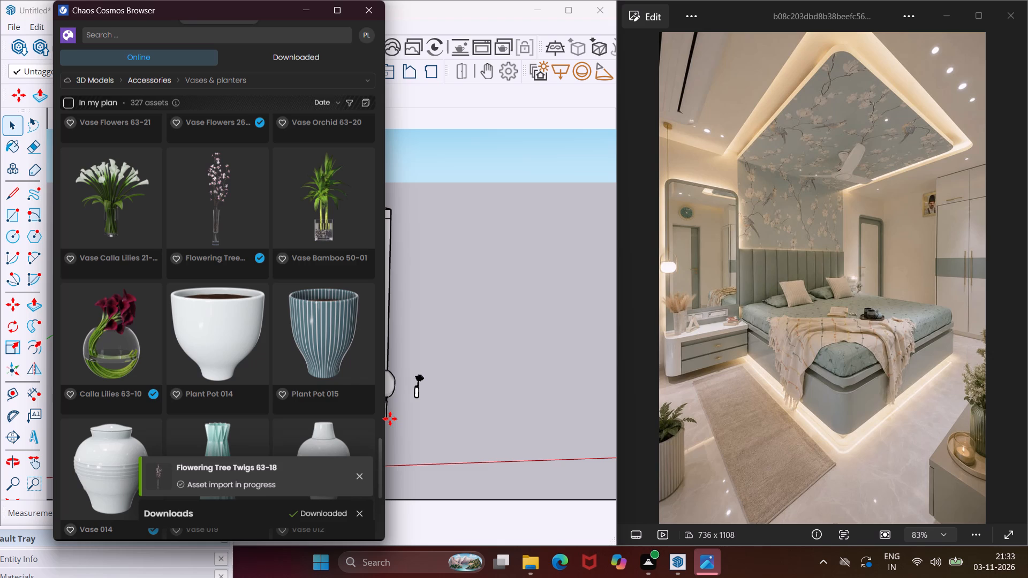
Look through the Vases & planters models in Cosmos for a vase arrangement that suits the drawer unit below the mirror.
scroll(200, 367, "down", 5)
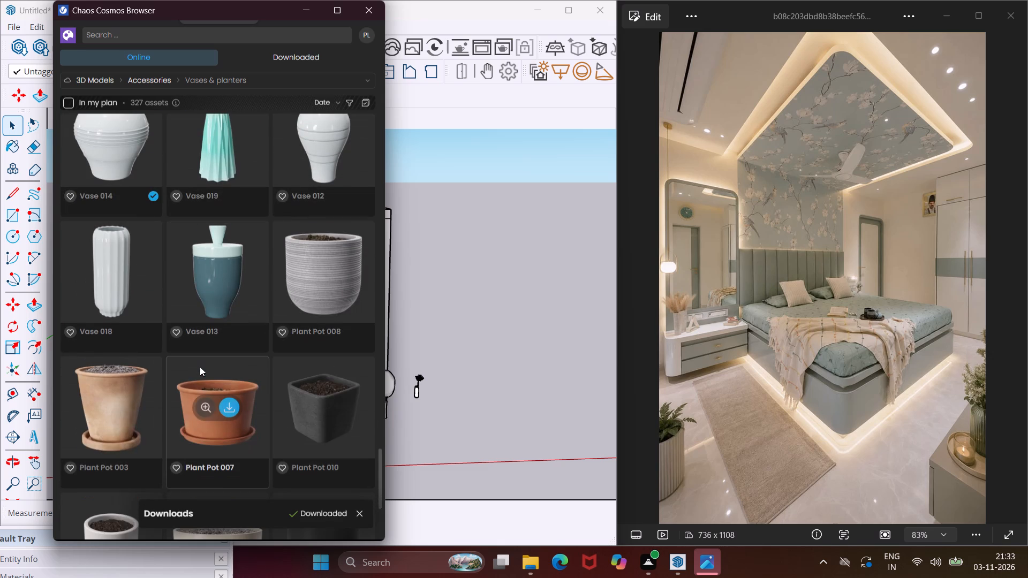
scroll(200, 367, "down", 10)
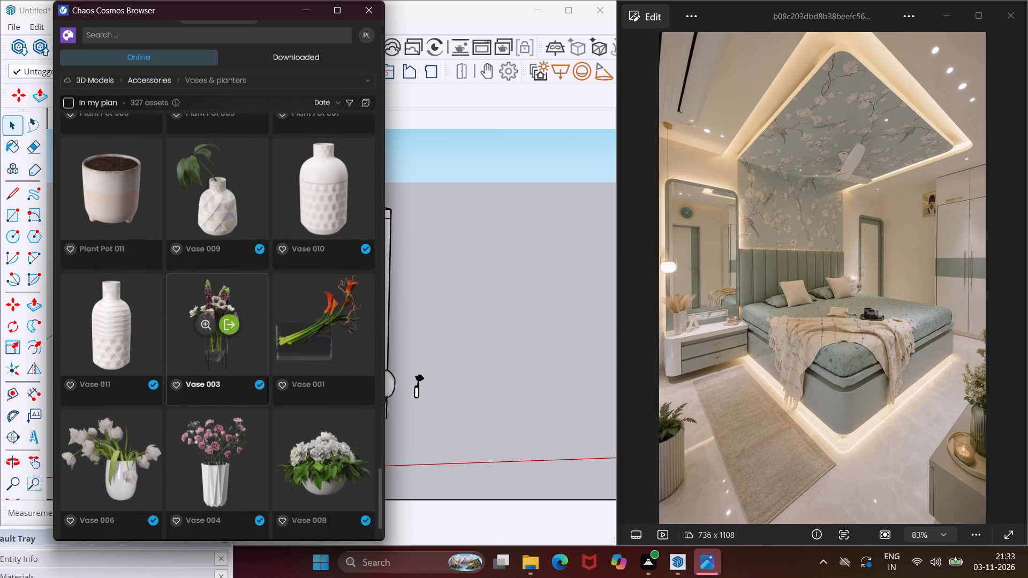
scroll(200, 367, "down", 7)
scroll(200, 367, "up", 8)
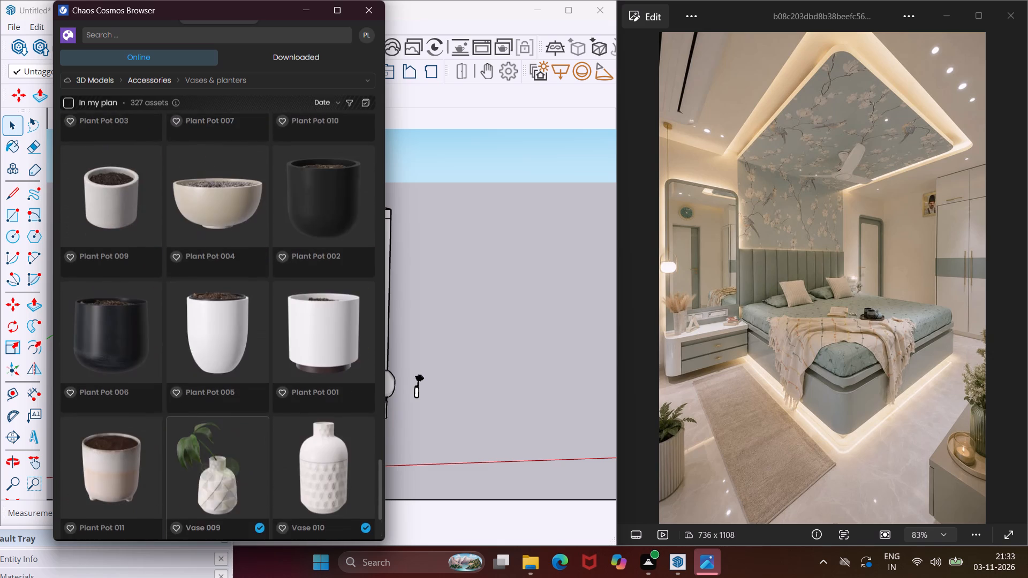
scroll(200, 367, "up", 20)
scroll(200, 367, "up", 20)
scroll(200, 367, "up", 11)
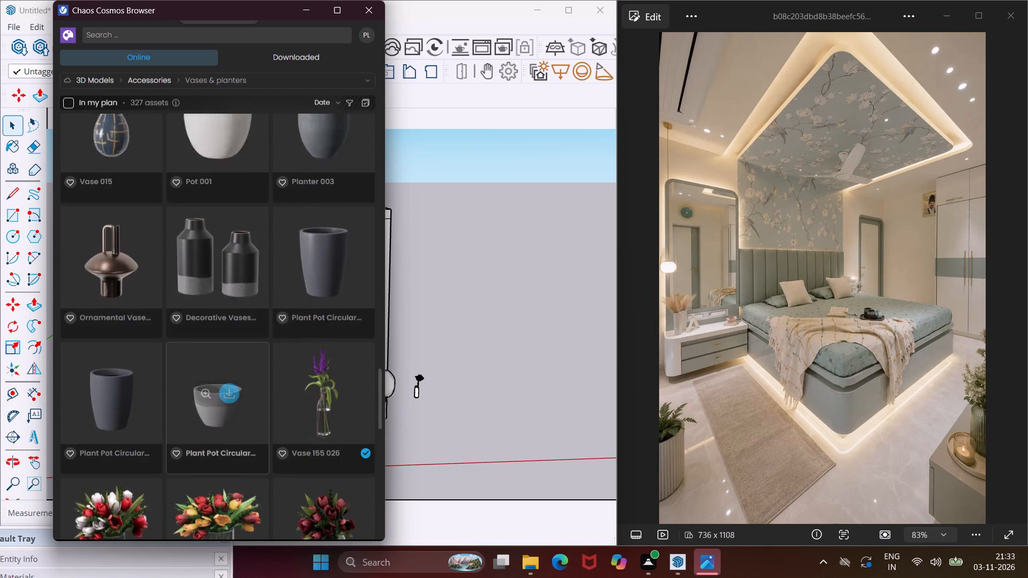
scroll(200, 367, "up", 7)
scroll(200, 367, "down", 5)
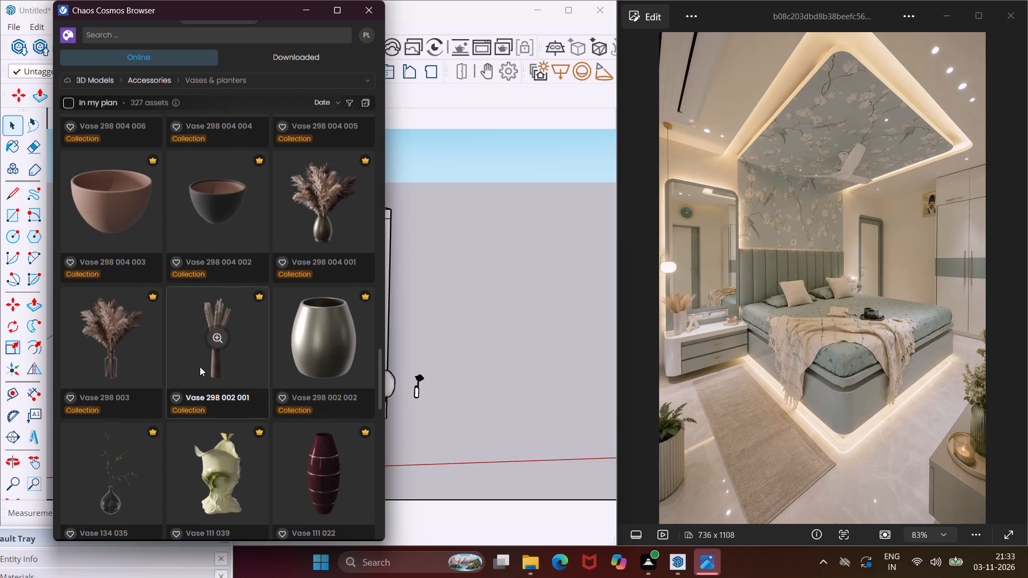
scroll(200, 367, "up", 13)
scroll(200, 367, "up", 8)
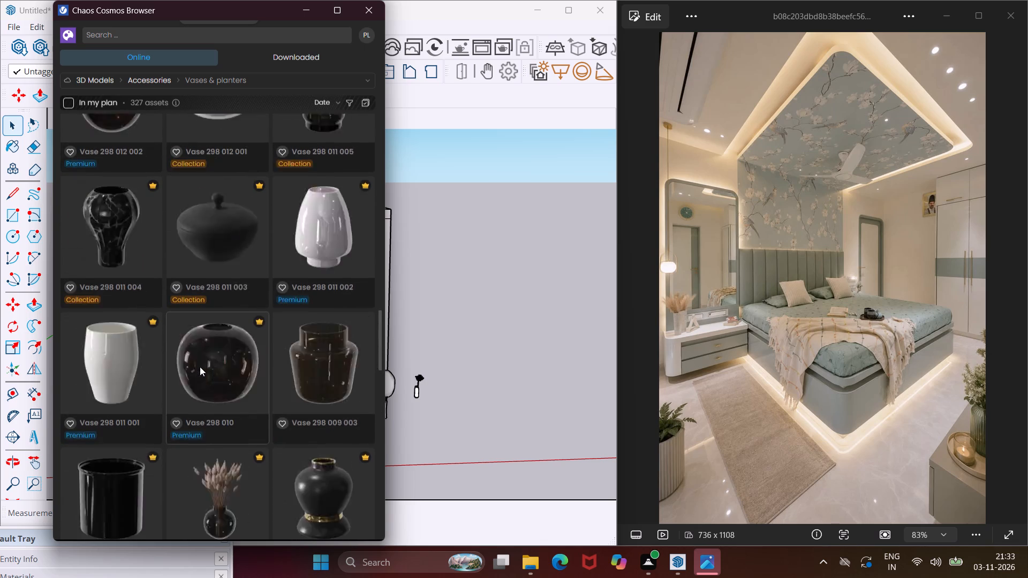
scroll(200, 367, "up", 13)
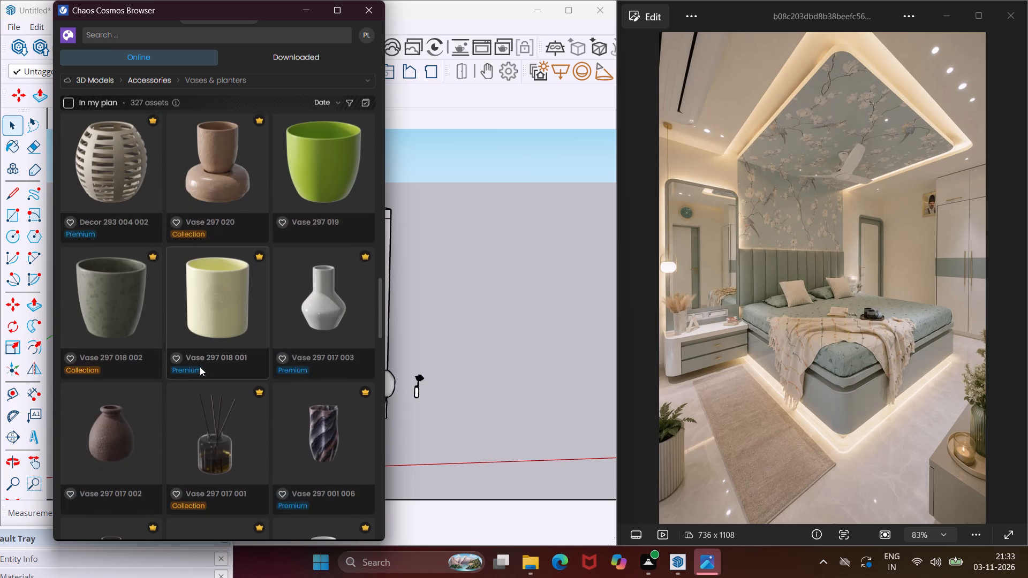
scroll(200, 367, "up", 9)
scroll(200, 367, "down", 4)
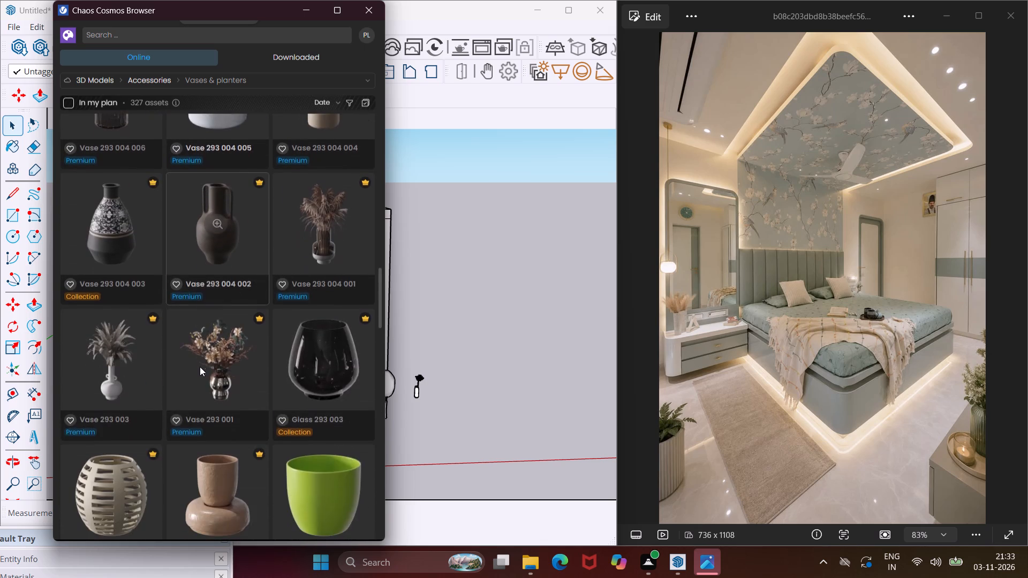
scroll(200, 367, "up", 13)
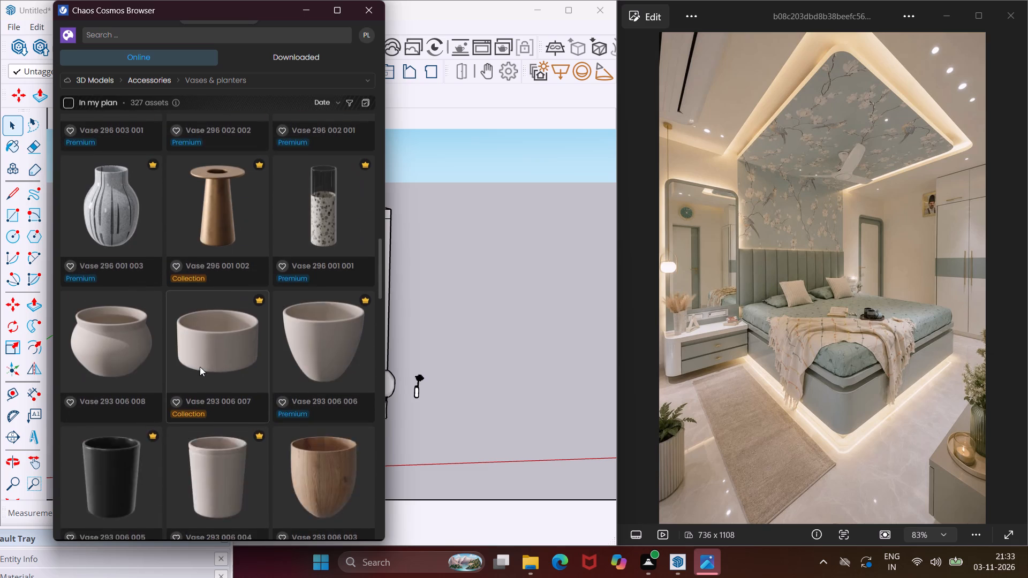
scroll(200, 367, "up", 12)
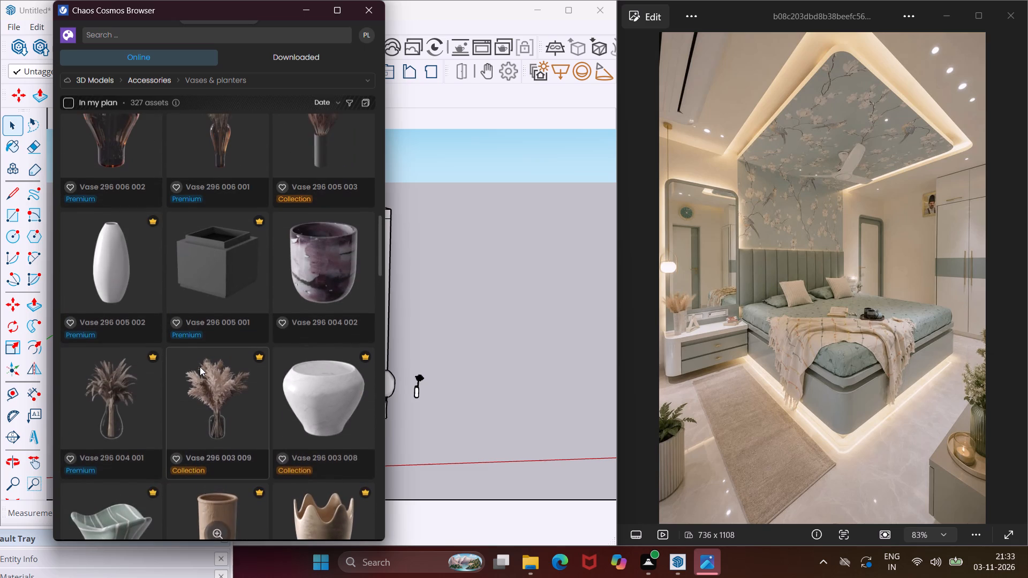
scroll(200, 367, "up", 6)
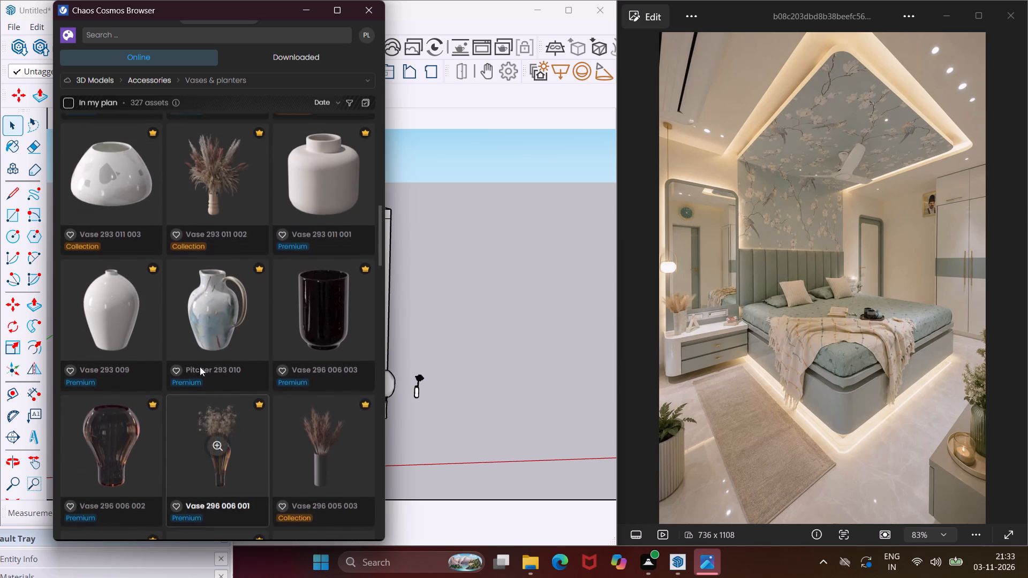
scroll(200, 367, "up", 6)
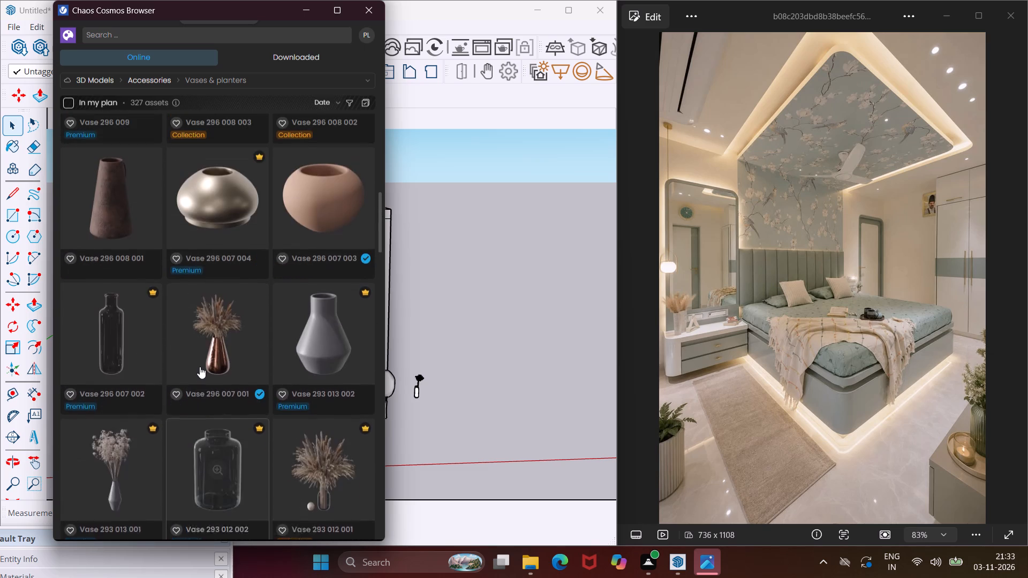
scroll(200, 367, "up", 7)
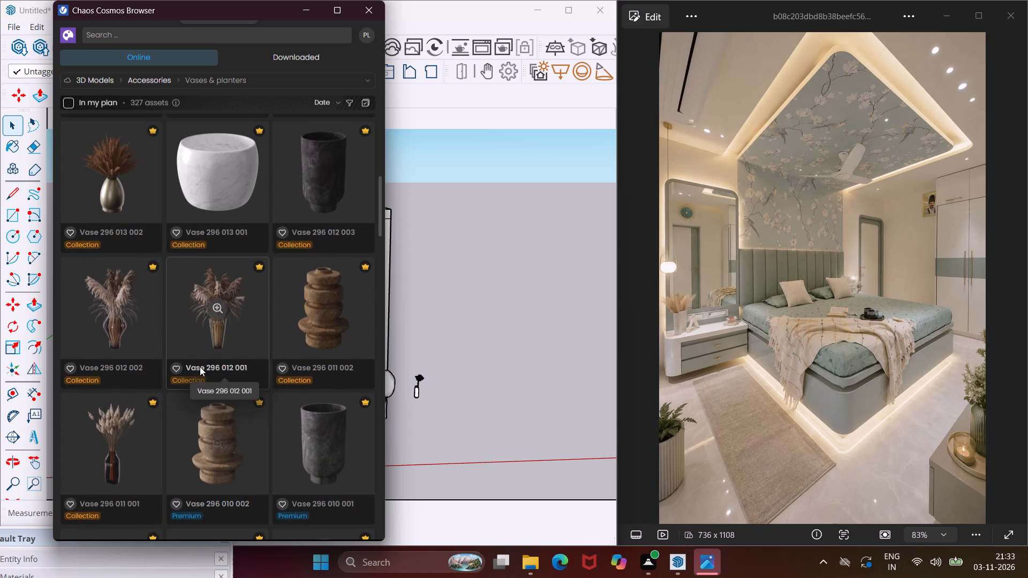
scroll(200, 367, "up", 9)
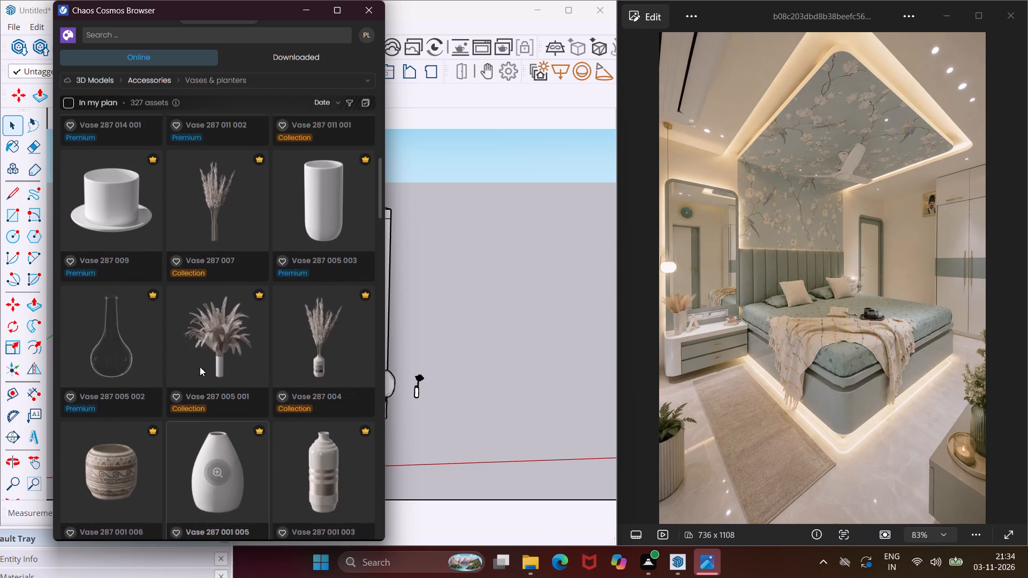
scroll(200, 367, "up", 5)
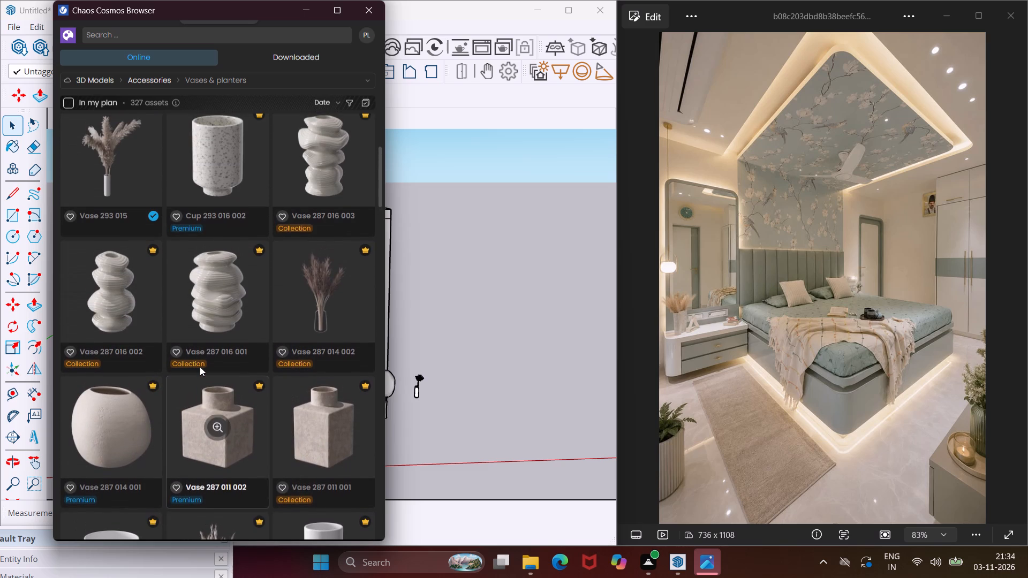
scroll(200, 367, "up", 2)
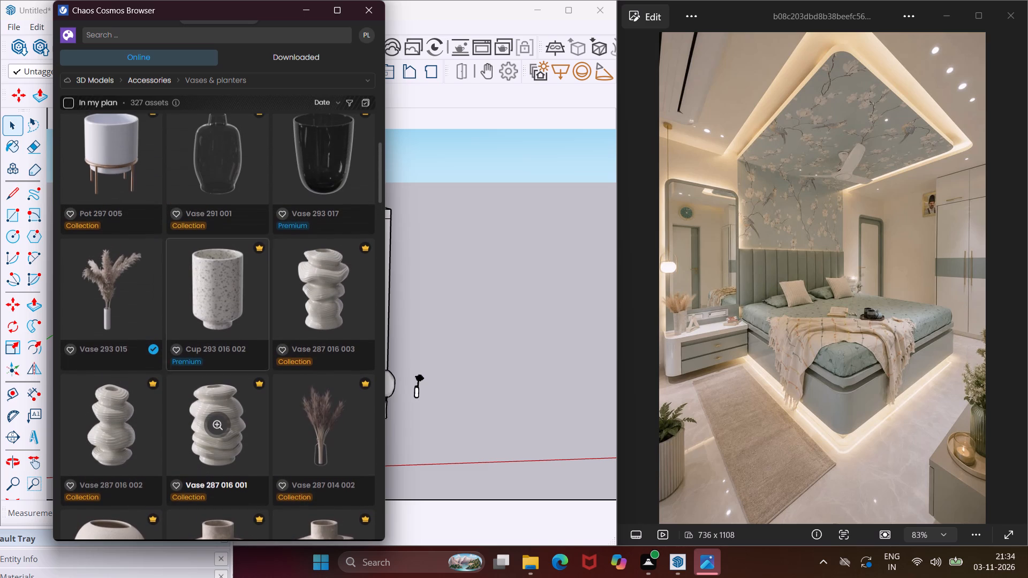
Import the Vase 293 015 model from Cosmos and place it on top of the drawer unit below the mirror.
left_click(121, 287)
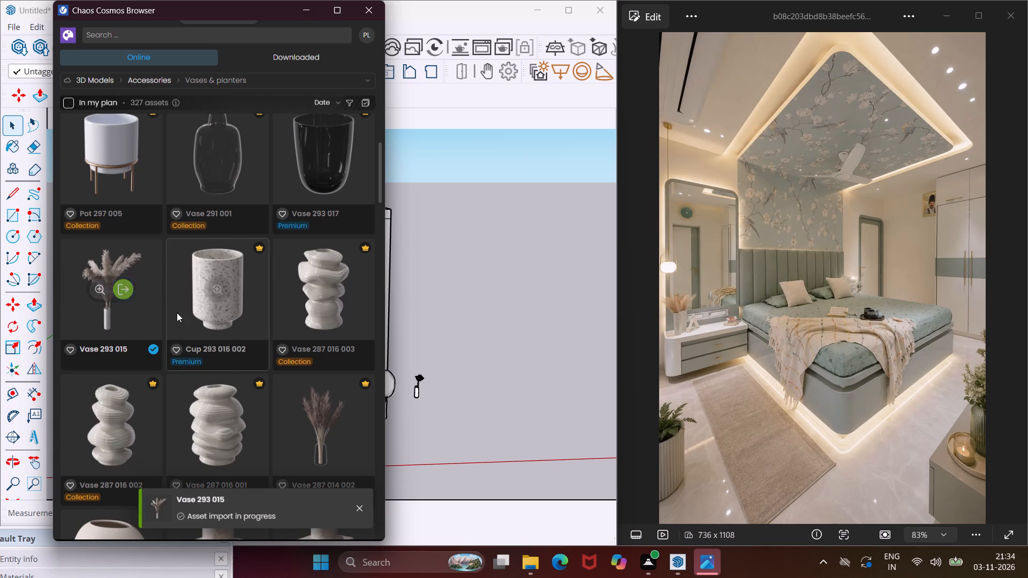
scroll(182, 299, "up", 5)
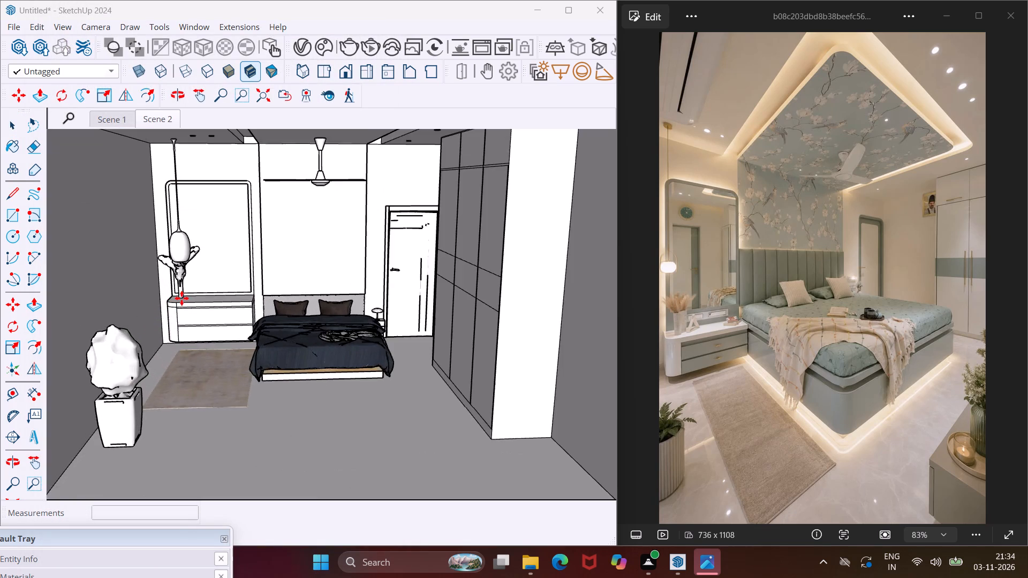
scroll(183, 298, "up", 9)
middle_click_drag(183, 298, 136, 367)
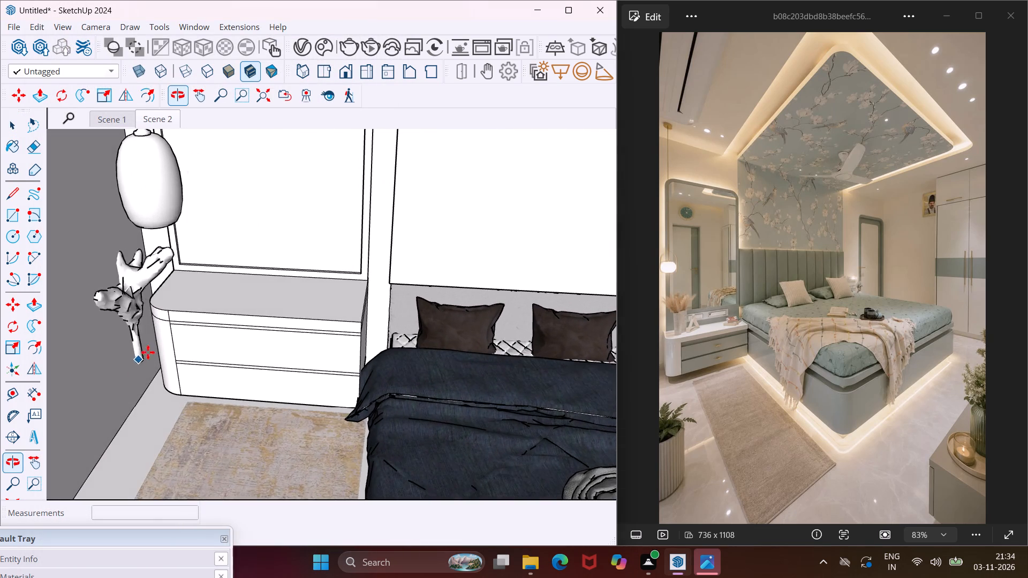
scroll(176, 323, "up", 3)
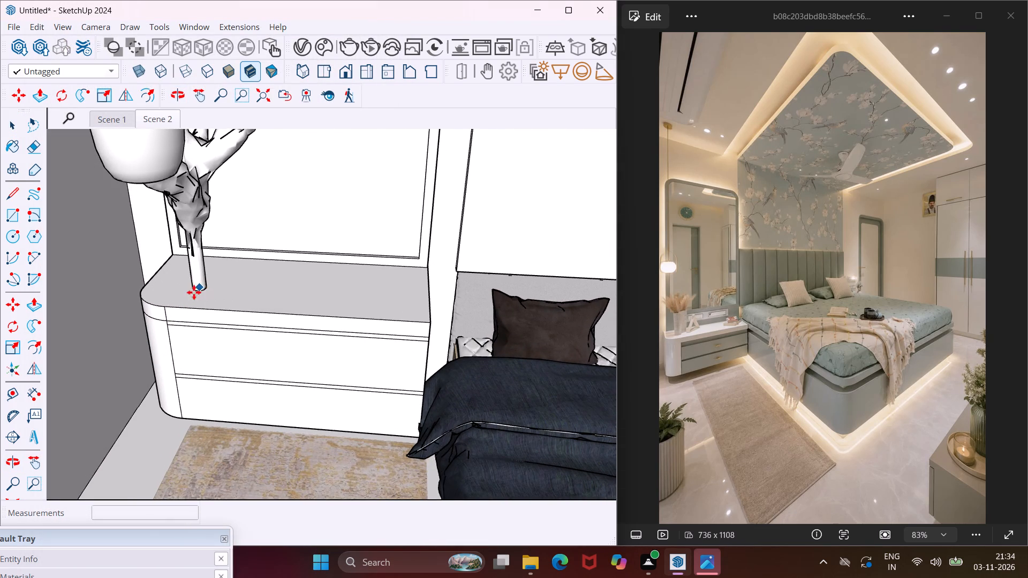
middle_click_drag(190, 294, 108, 321)
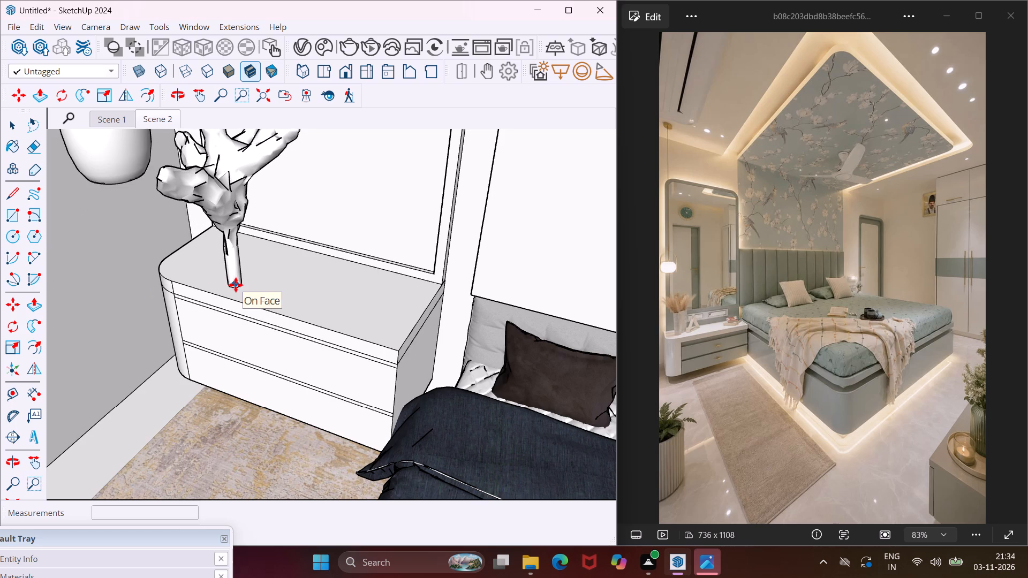
left_click(236, 285)
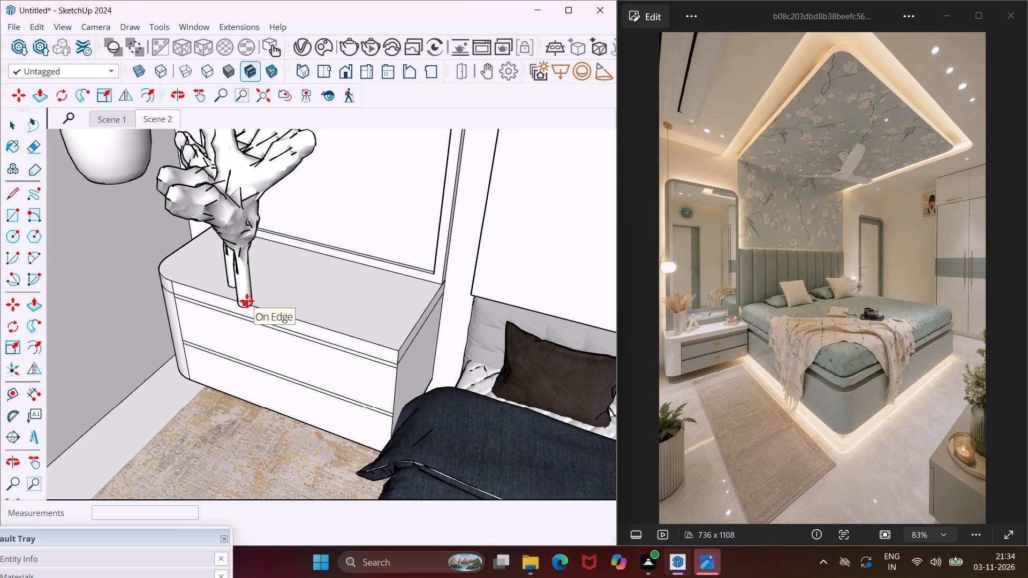
key("Escape")
View the whole room from outside, including the area around its open front.
scroll(247, 301, "down", 5)
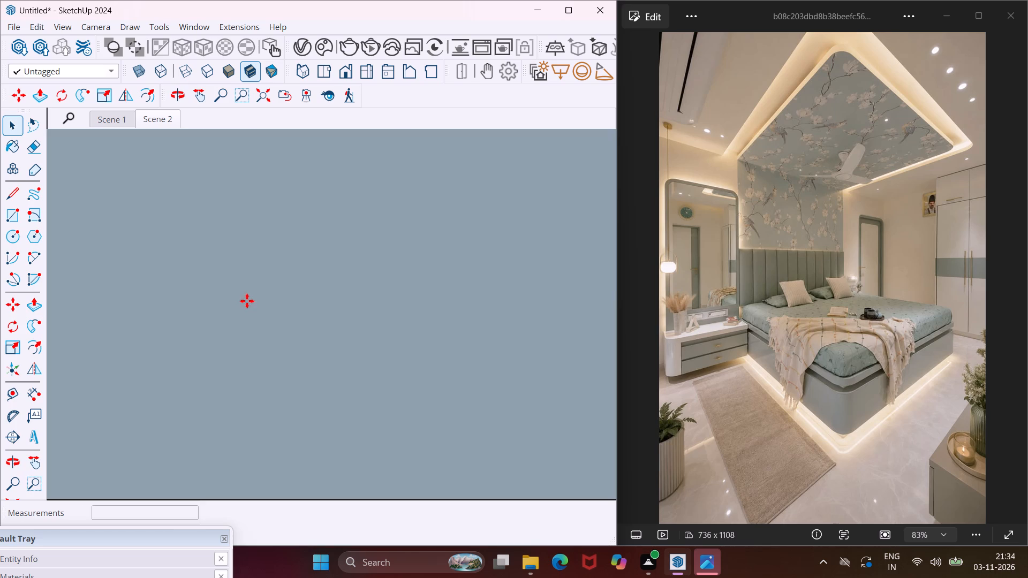
middle_click_drag(247, 301, 512, 251)
scroll(417, 270, "down", 14)
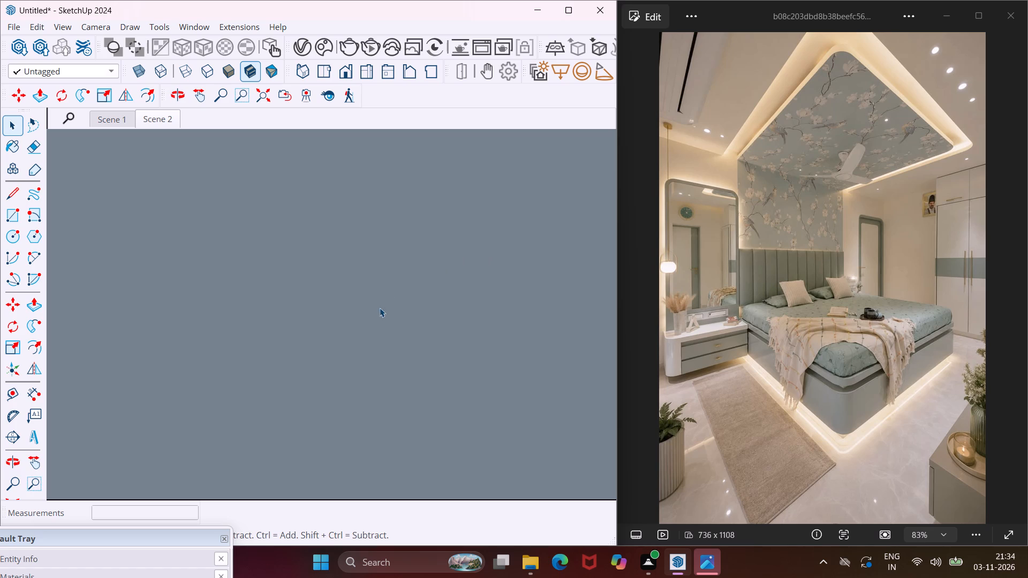
scroll(319, 331, "down", 14)
scroll(270, 358, "down", 10)
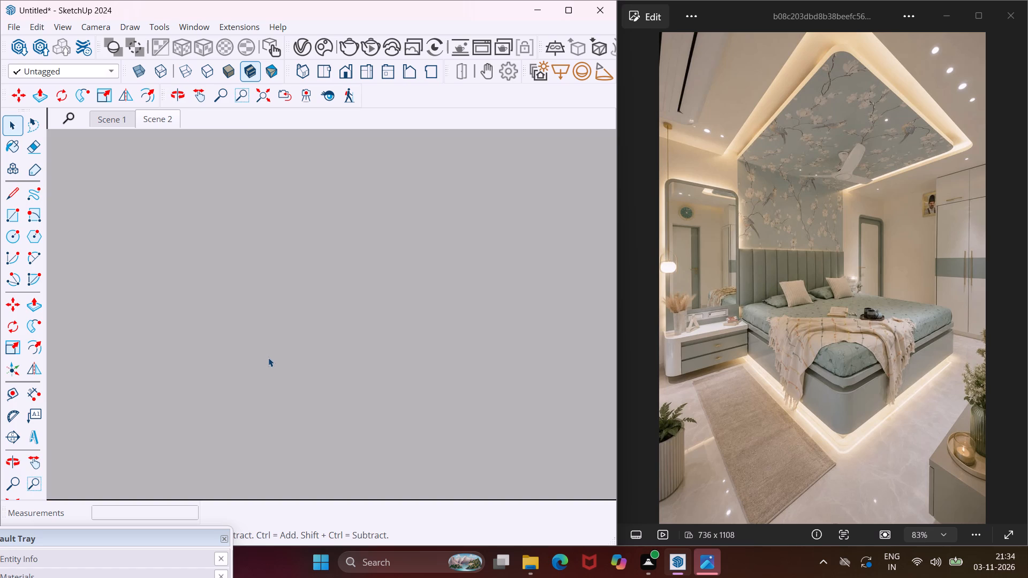
scroll(268, 354, "down", 14)
scroll(285, 330, "down", 15)
scroll(290, 338, "down", 15)
scroll(290, 338, "down", 16)
scroll(290, 338, "down", 20)
scroll(290, 338, "down", 13)
scroll(290, 338, "down", 8)
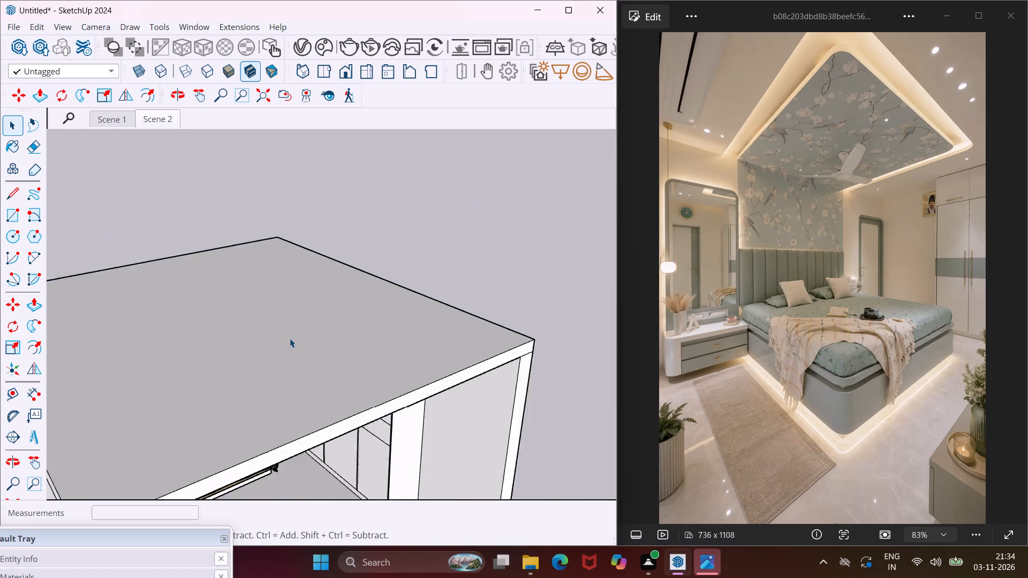
scroll(290, 338, "down", 4)
scroll(290, 338, "up", 1)
scroll(290, 338, "down", 12)
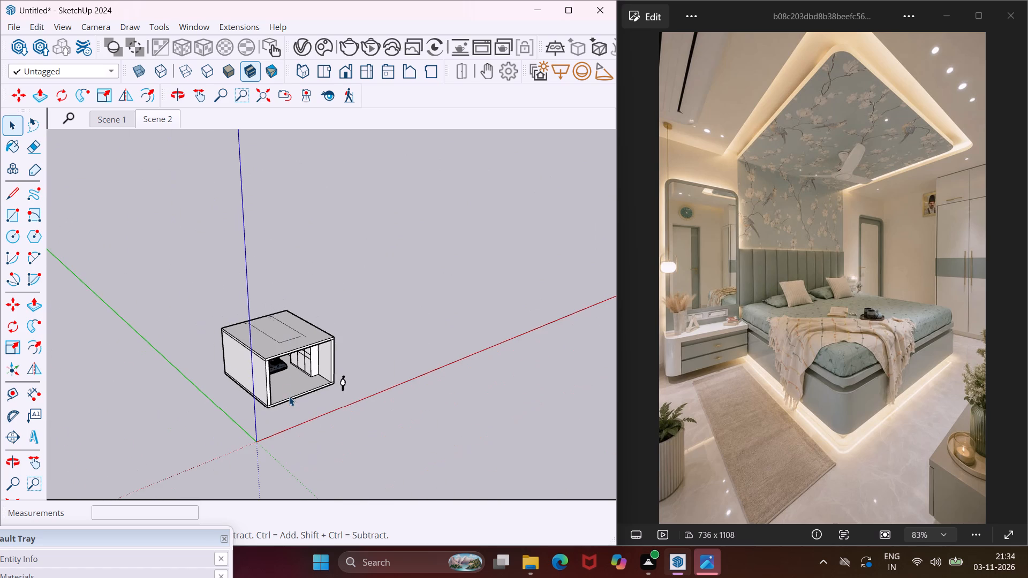
Place a guide line 9" inward from the floor's edge along the room's open front.
middle_click_drag(314, 405, 402, 427)
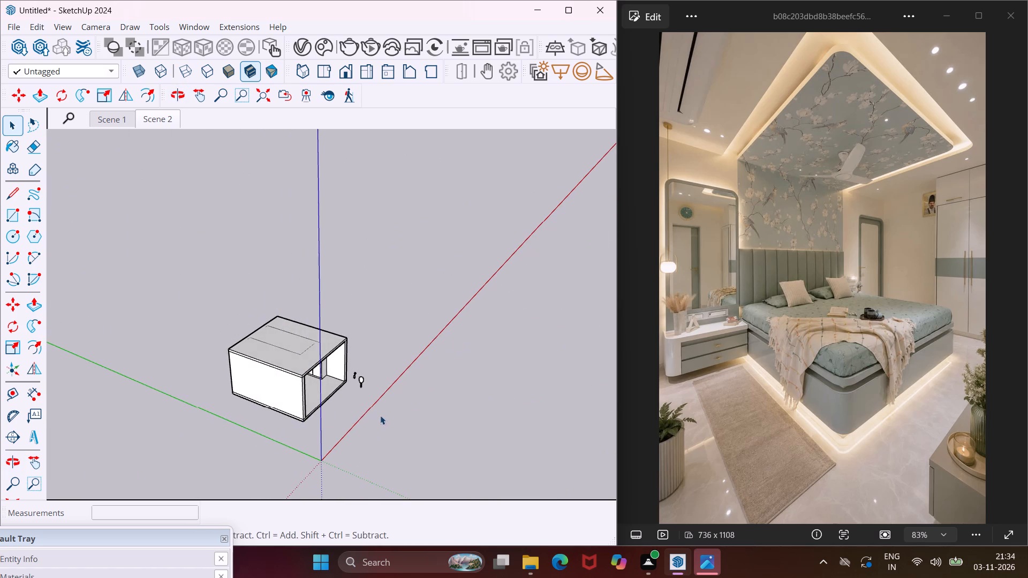
scroll(355, 399, "up", 14)
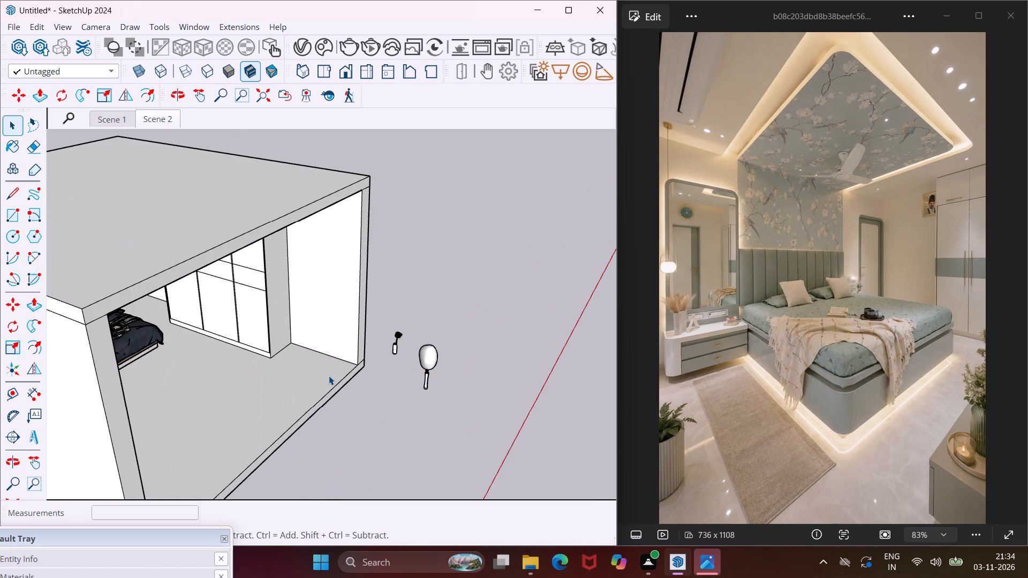
scroll(329, 376, "down", 3)
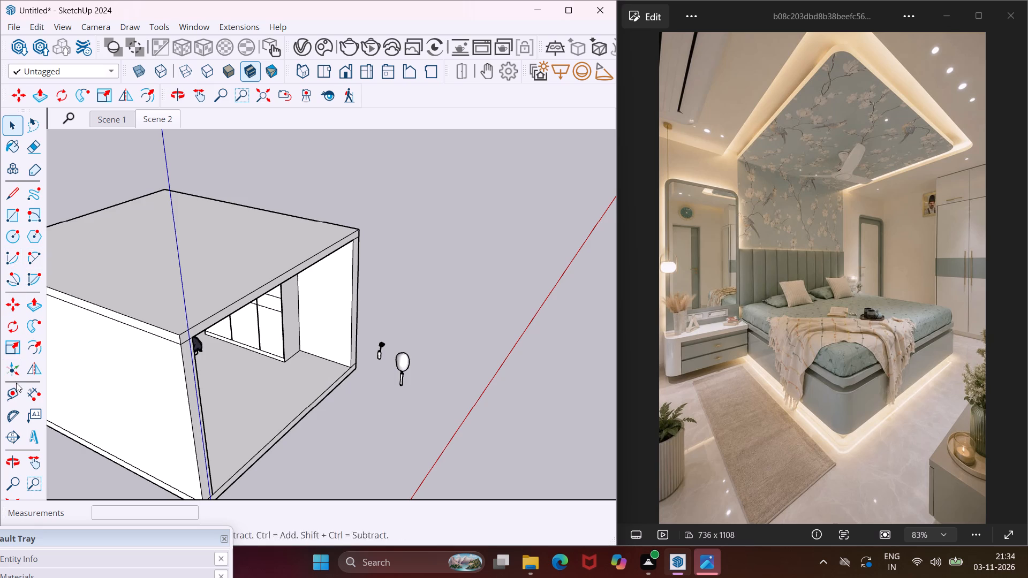
left_click(12, 402)
scroll(257, 454, "up", 5)
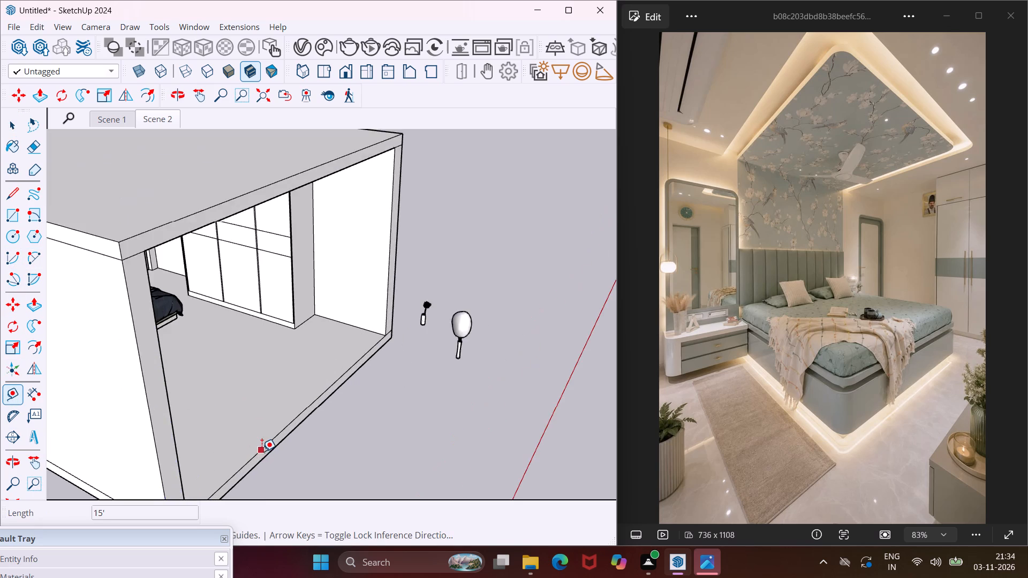
scroll(262, 451, "up", 3)
left_click(262, 446)
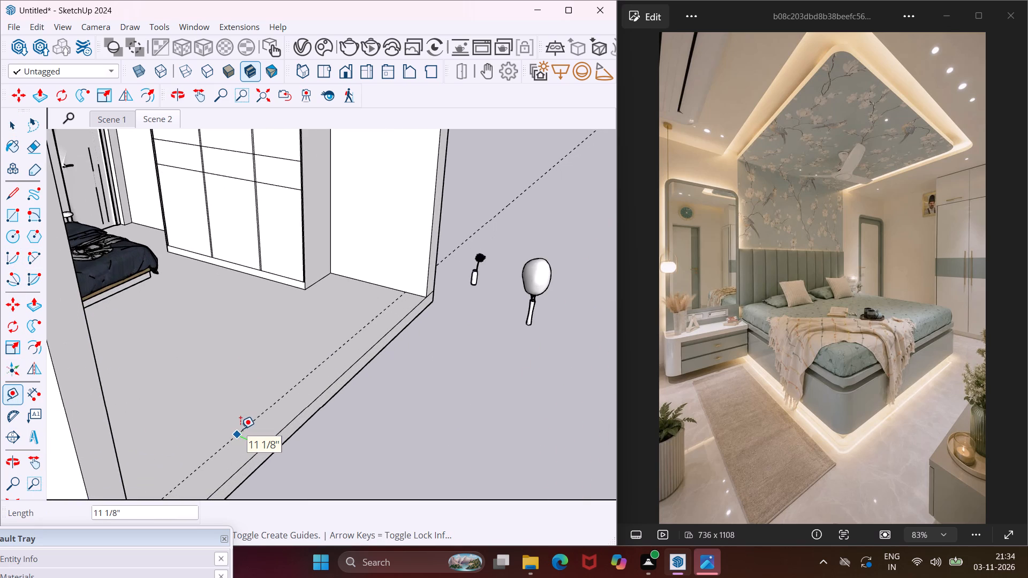
type("9\"")
key("Return")
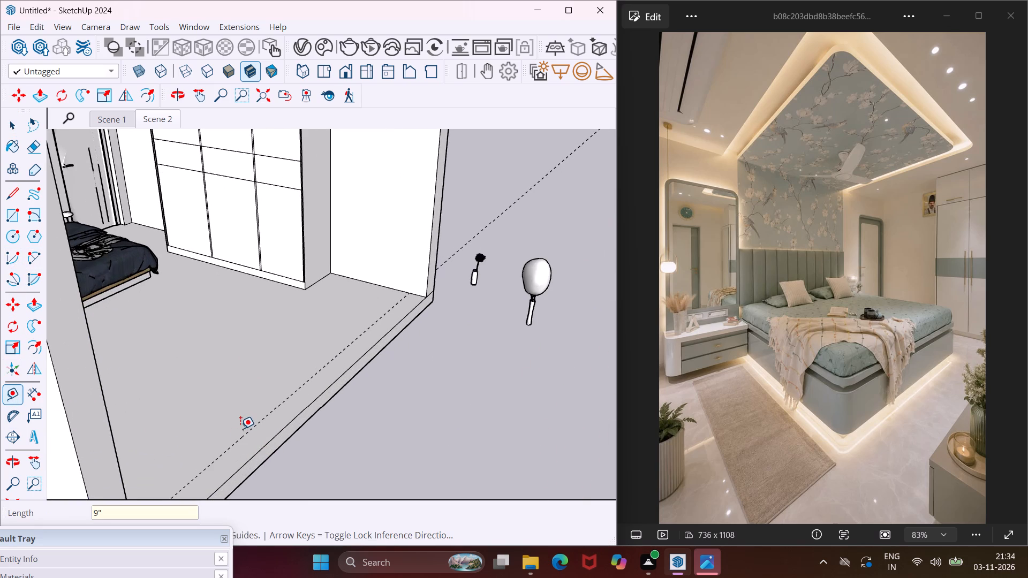
Draw a 9" by 15' rectangle on the floor between the guide and the front edge, spanning wall to wall.
scroll(163, 357, "down", 5)
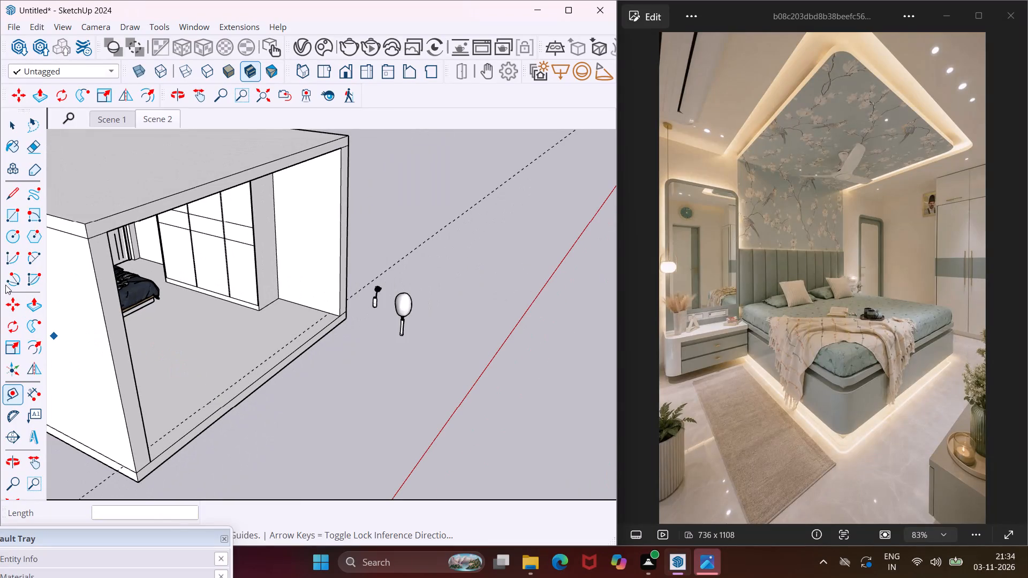
left_click(13, 221)
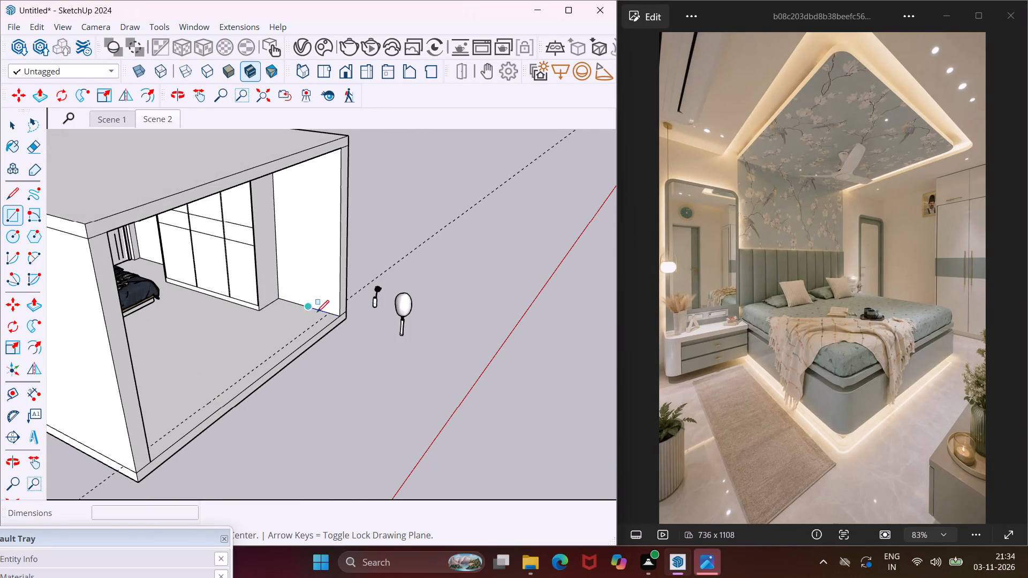
left_click(329, 315)
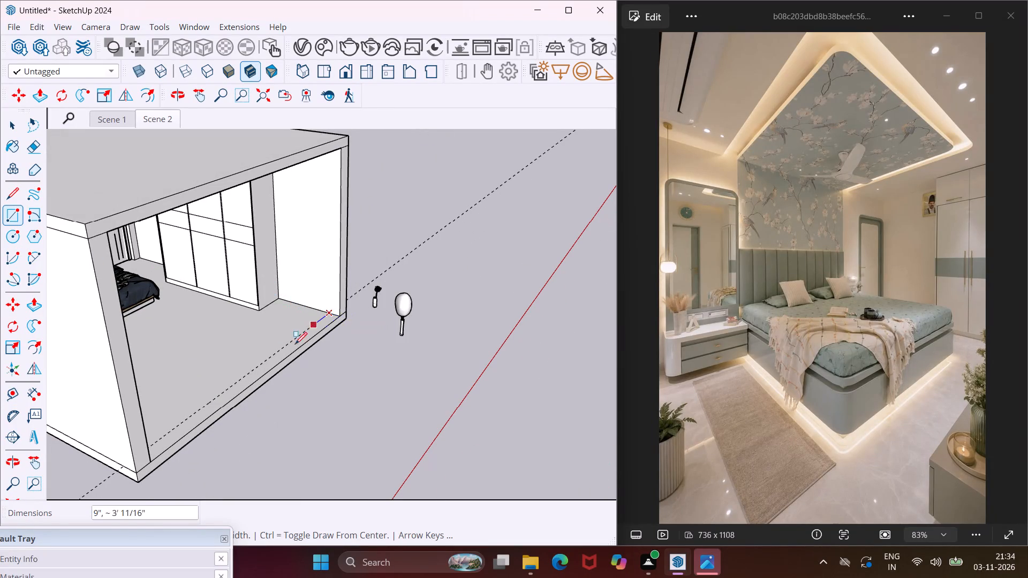
middle_click_drag(248, 379, 155, 427)
scroll(125, 422, "up", 2)
middle_click_drag(99, 416, 77, 421)
scroll(76, 421, "up", 3)
left_click(73, 419)
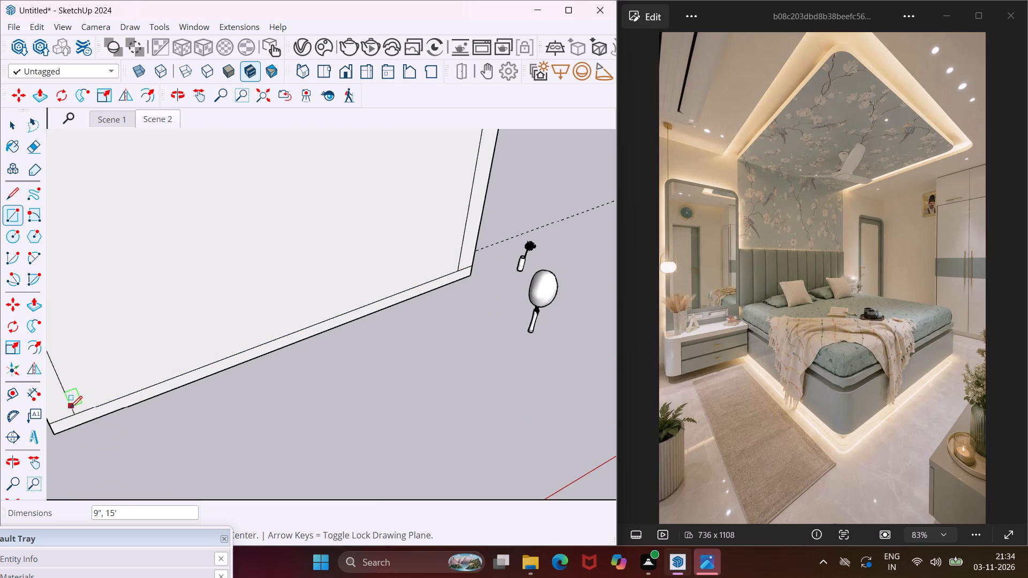
key("Escape")
Delete the face that closes off the room's open front.
key("space")
left_click(90, 361)
key("Delete")
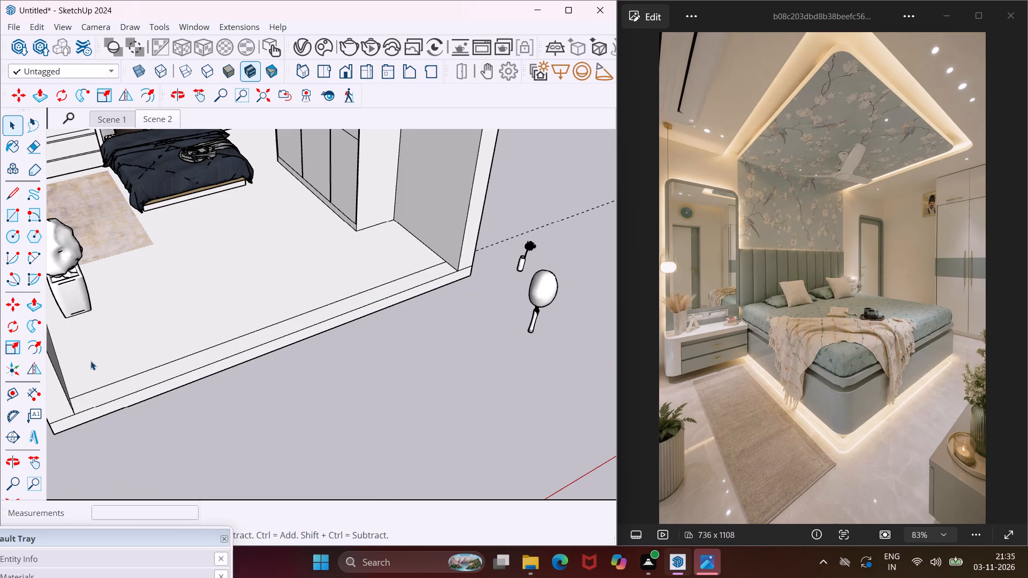
Push/Pull the floor strip along the open front up 3' as a low wall.
scroll(129, 384, "up", 4)
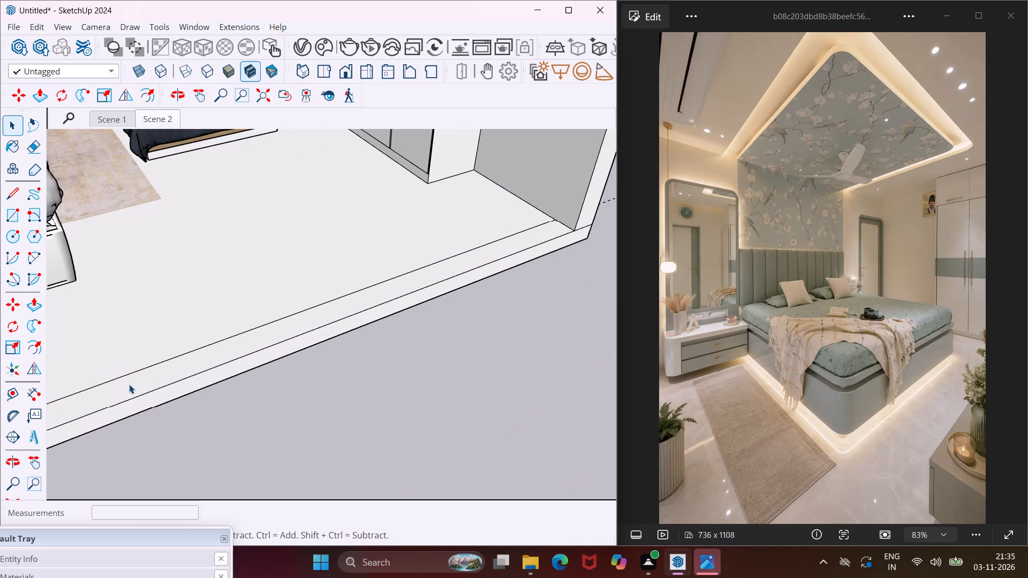
left_click(129, 384)
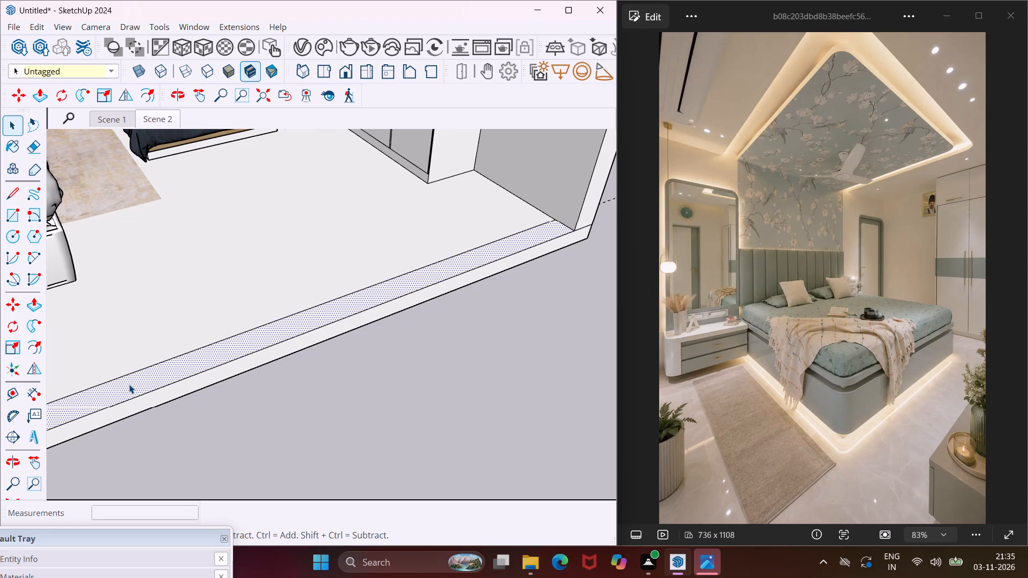
key("p")
left_click(129, 384)
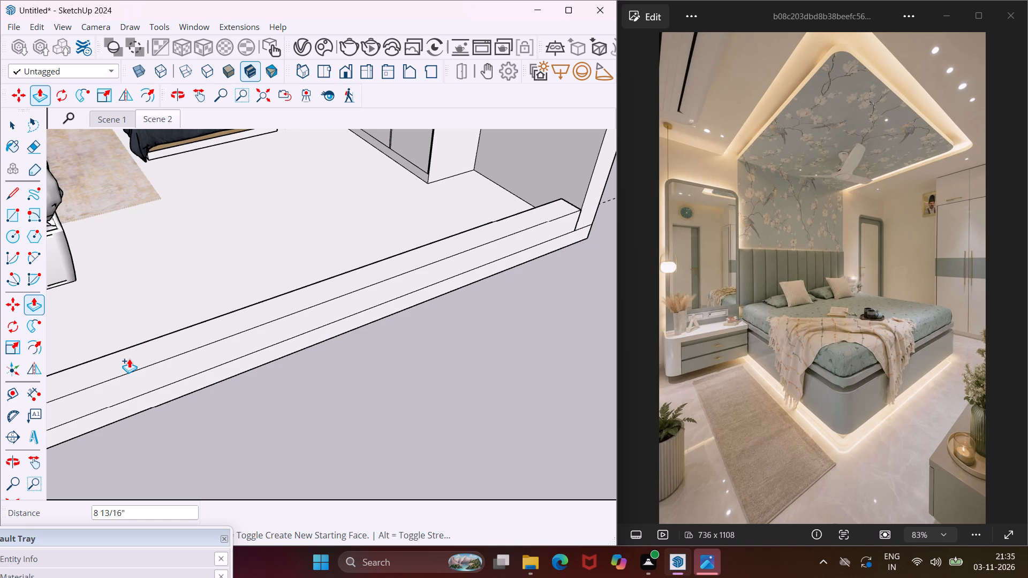
type("3'")
key("Return")
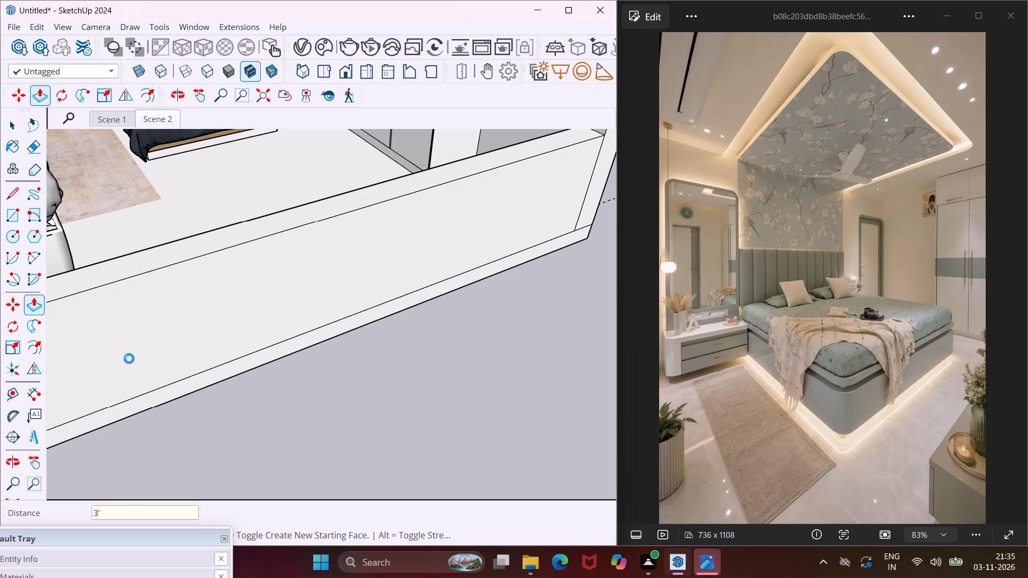
Examine the low front wall and the opening above it from inside the room.
scroll(129, 359, "down", 13)
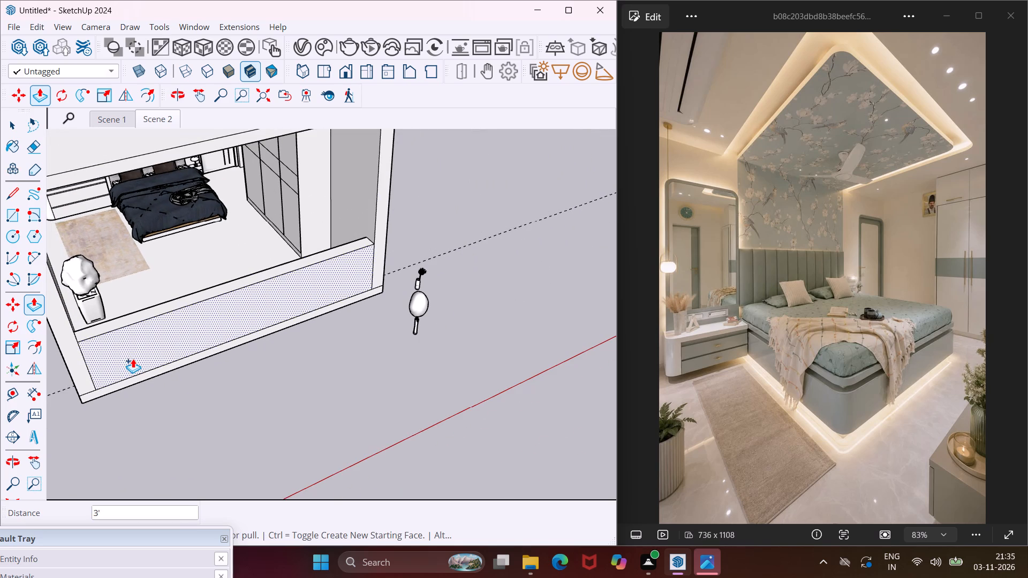
middle_click_drag(95, 314, 247, 373)
middle_click_drag(313, 381, 268, 374)
scroll(304, 358, "up", 2)
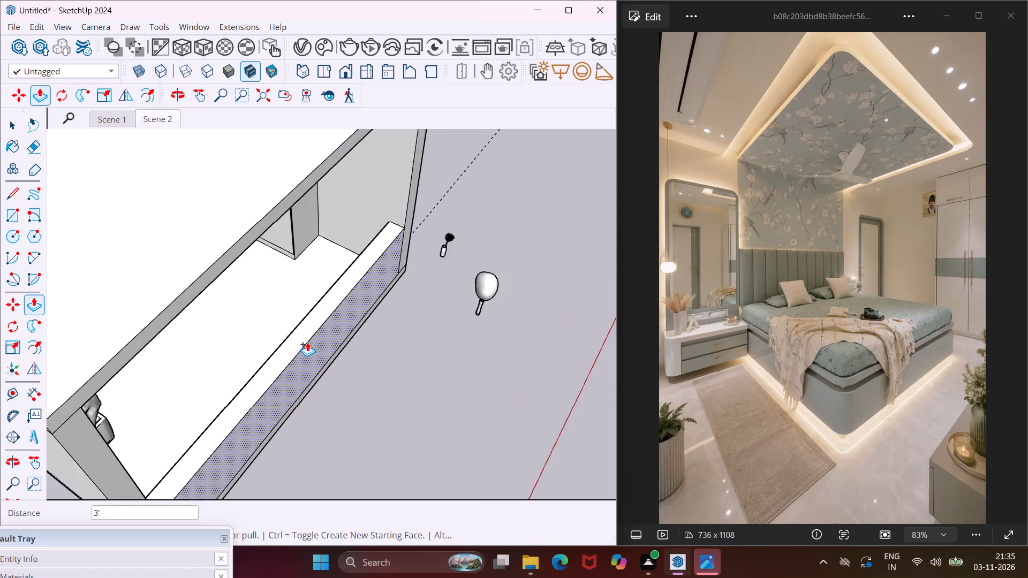
scroll(307, 342, "up", 11)
middle_click_drag(273, 332, 415, 344)
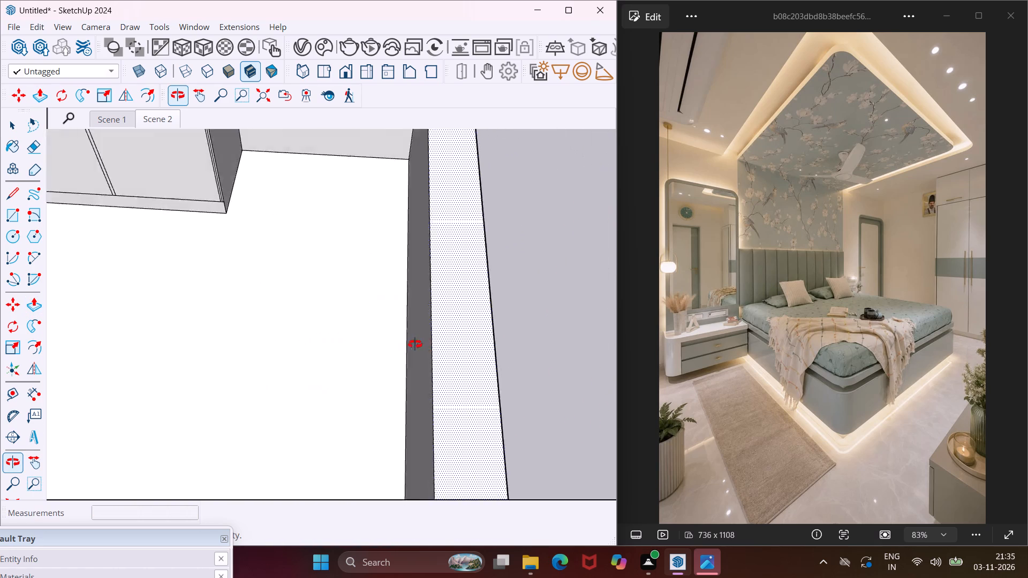
middle_click_drag(415, 344, 576, 314)
scroll(507, 307, "down", 2)
middle_click_drag(503, 307, 509, 307)
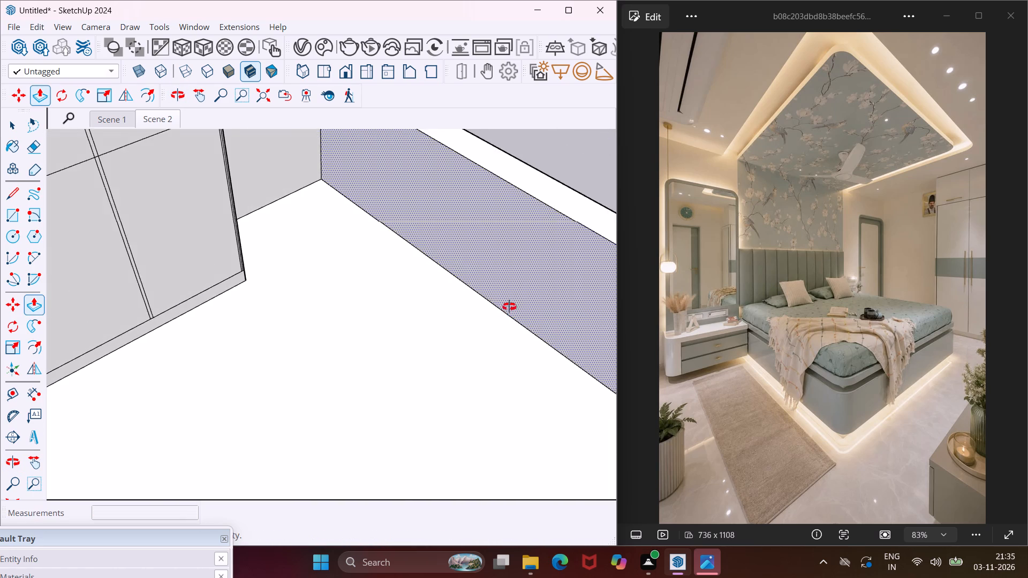
middle_click_drag(509, 307, 547, 270)
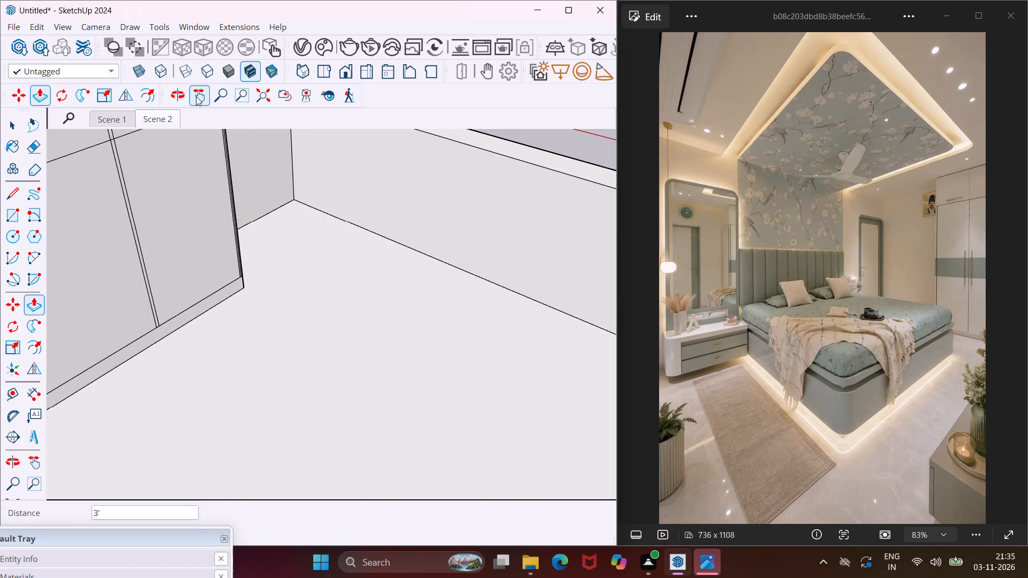
left_click(196, 96)
left_click_drag(397, 205, 257, 253)
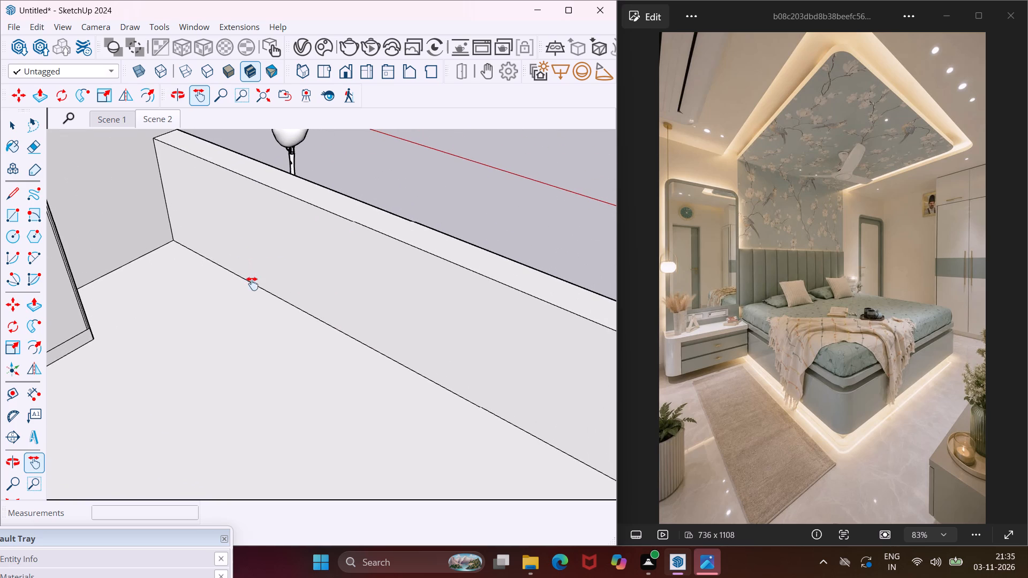
middle_click_drag(252, 284, 345, 269)
scroll(345, 269, "down", 1)
left_click_drag(375, 268, 308, 275)
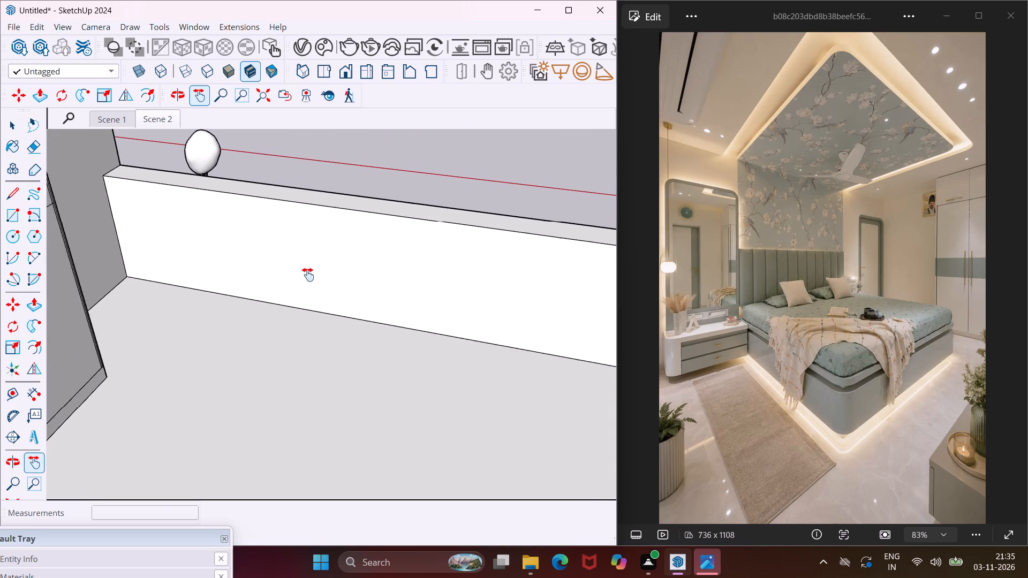
left_click_drag(308, 275, 232, 291)
scroll(232, 291, "down", 2)
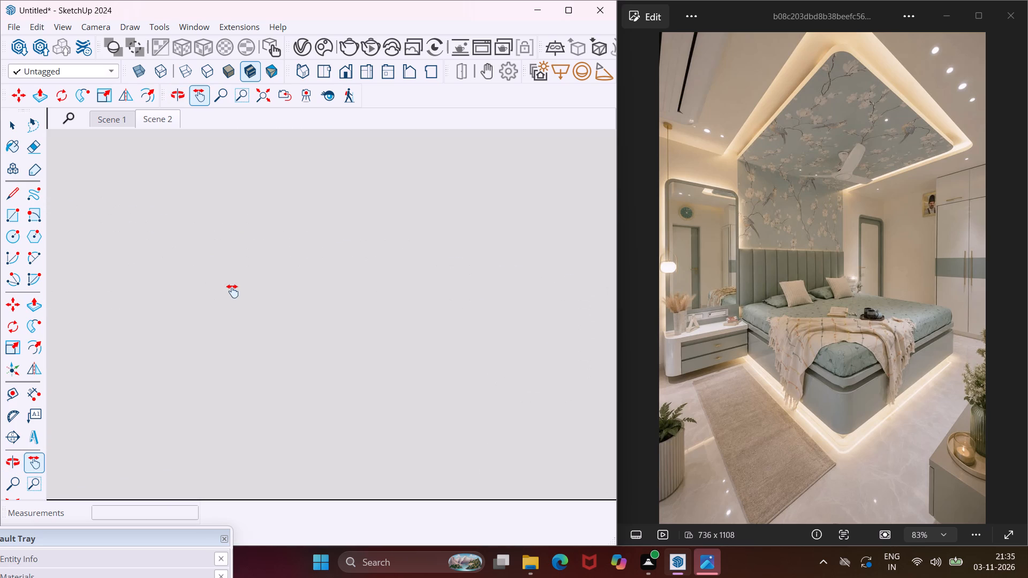
scroll(232, 291, "up", 10)
scroll(232, 291, "up", 20)
scroll(232, 291, "up", 11)
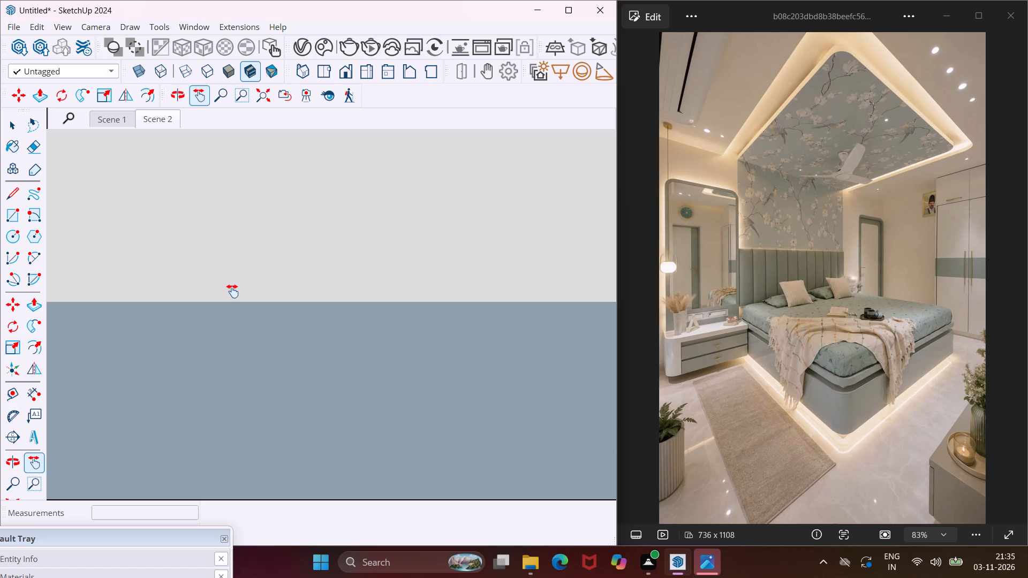
scroll(232, 291, "up", 4)
middle_click_drag(232, 291, 241, 256)
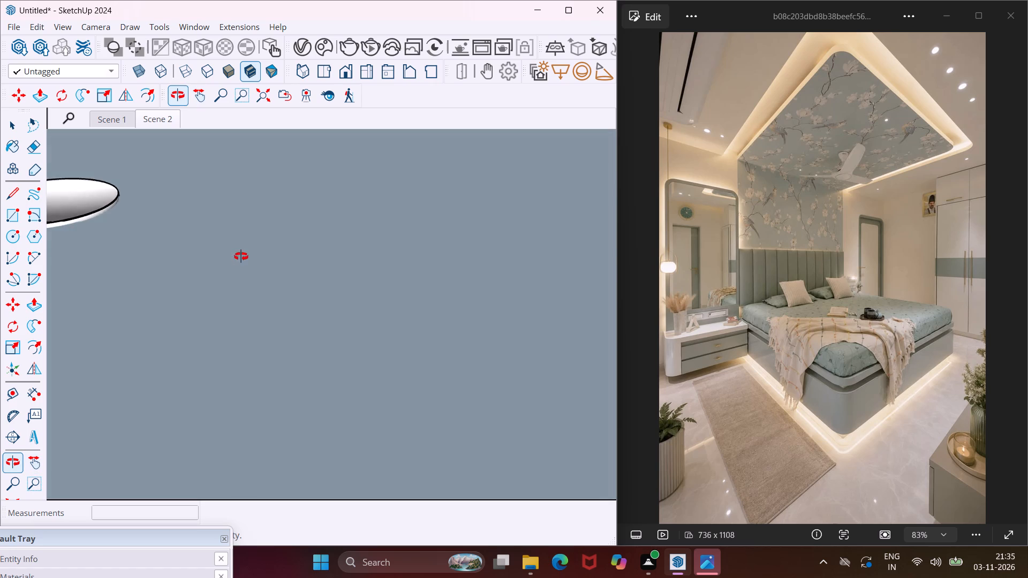
middle_click_drag(241, 256, 311, 139)
scroll(311, 179, "down", 5)
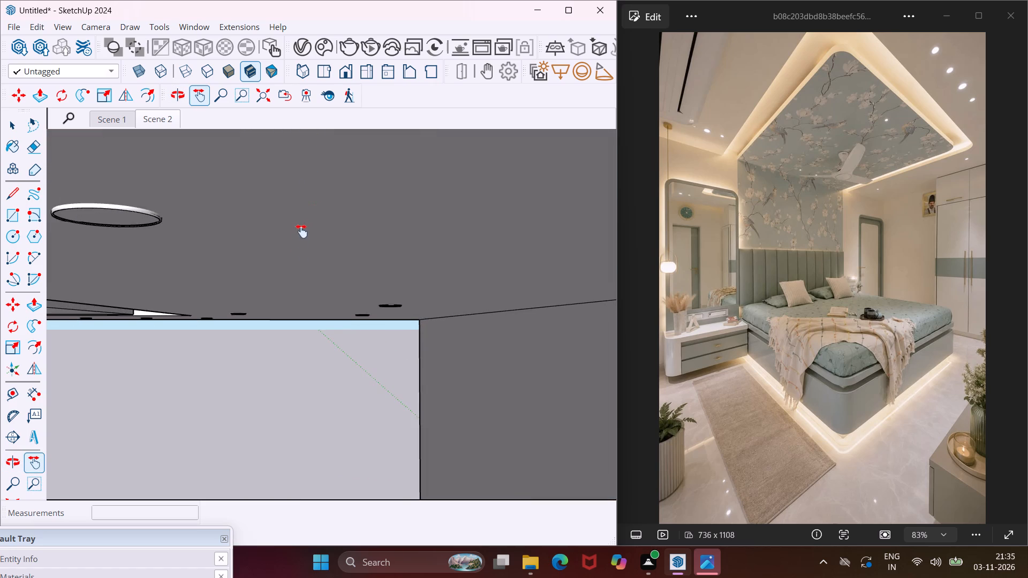
scroll(301, 244, "down", 5)
scroll(306, 305, "down", 3)
scroll(296, 322, "up", 11)
scroll(296, 322, "up", 20)
scroll(296, 322, "up", 8)
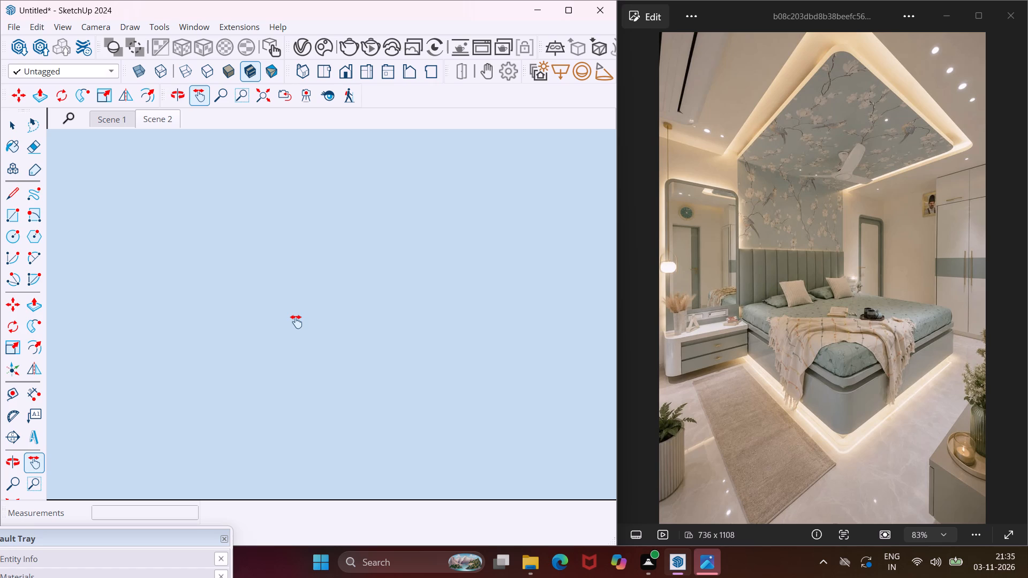
scroll(296, 322, "up", 6)
left_click_drag(244, 354, 419, 270)
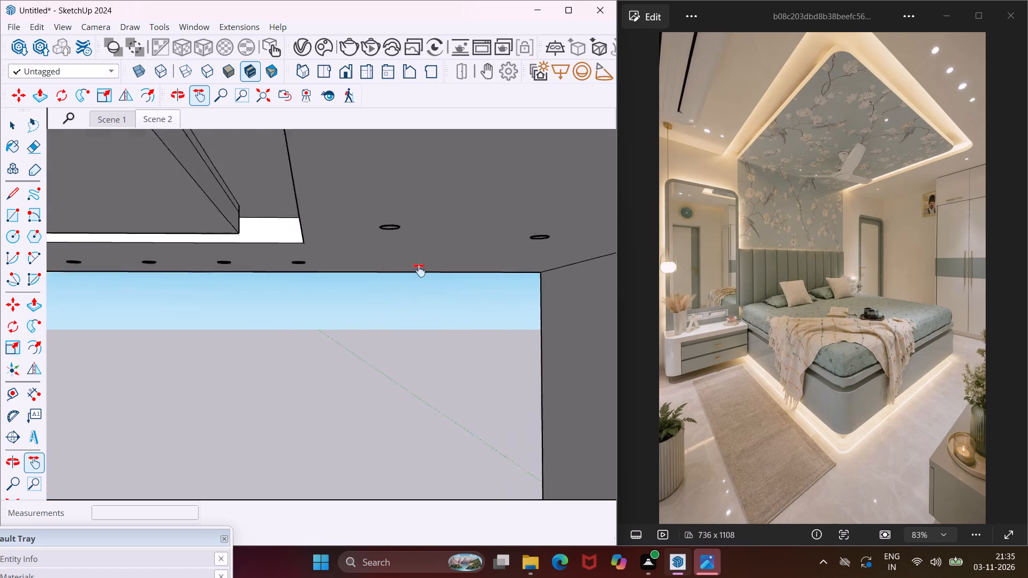
left_click_drag(419, 270, 515, 105)
scroll(434, 219, "down", 1)
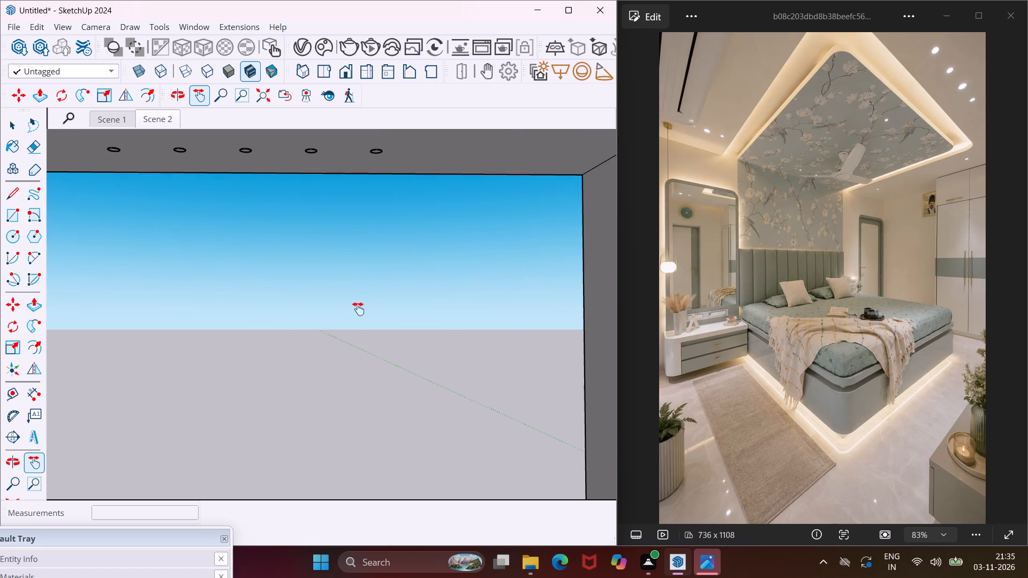
left_click_drag(354, 315, 439, 166)
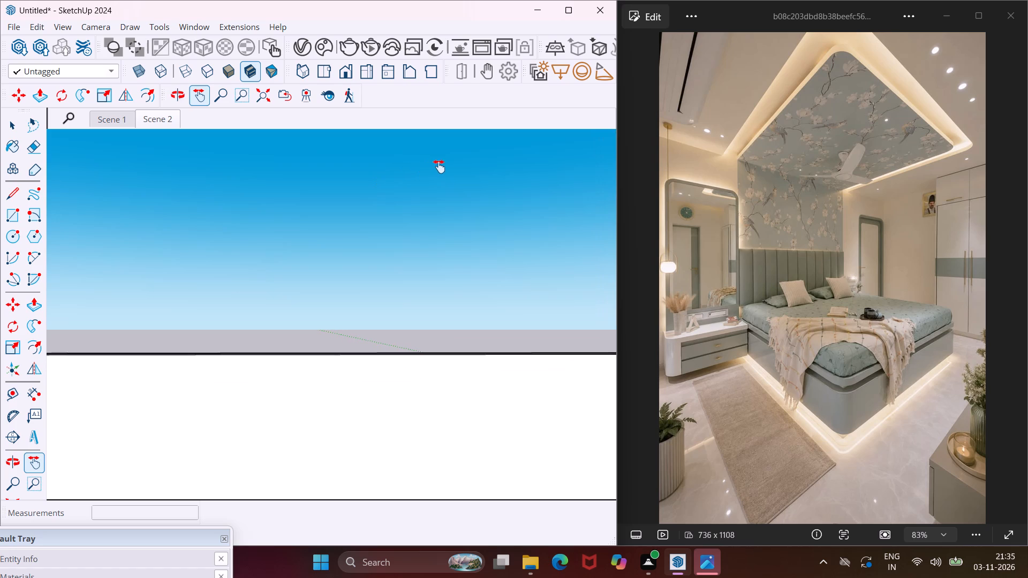
scroll(395, 200, "down", 1)
middle_click_drag(362, 228, 350, 268)
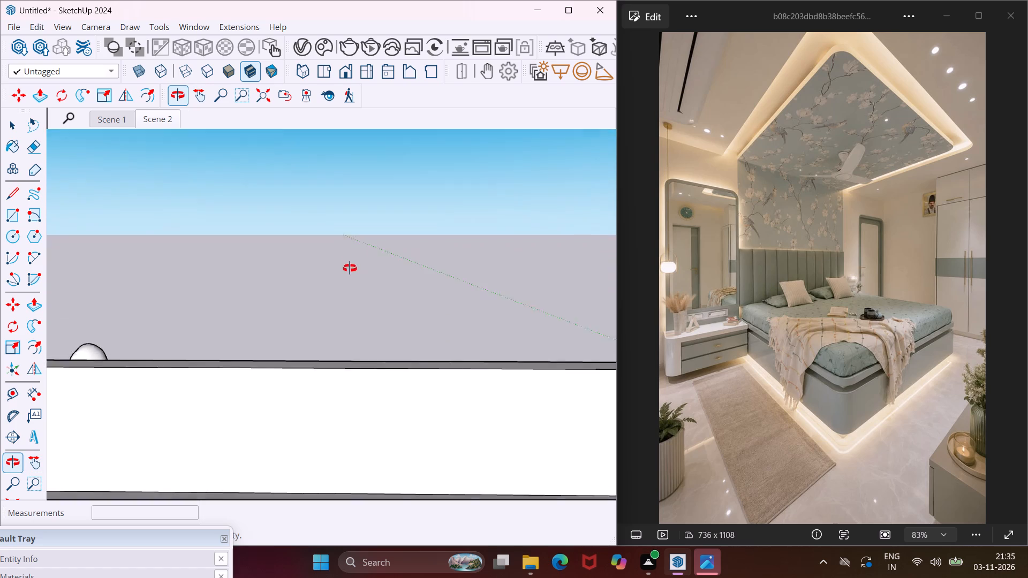
middle_click_drag(350, 268, 327, 275)
scroll(319, 274, "down", 2)
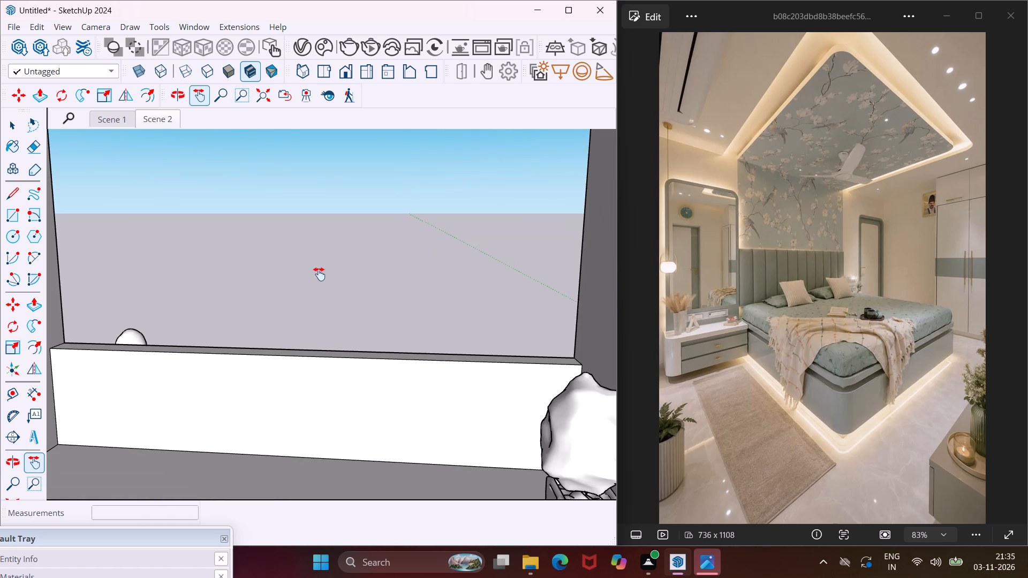
key("Escape")
key("space")
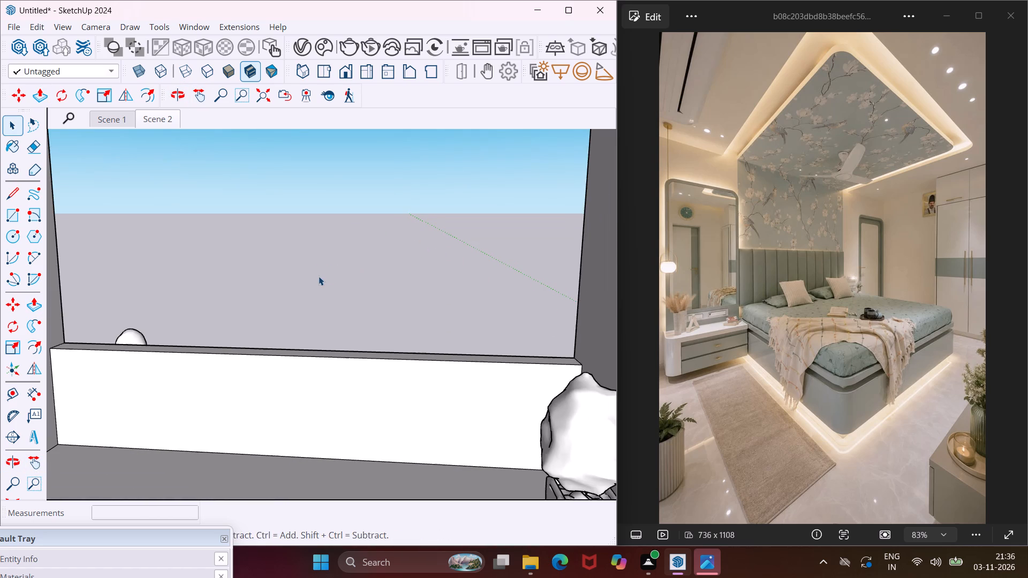
Push/Pull the top face of the low front wall up about 2'.
middle_click_drag(319, 276, 348, 294)
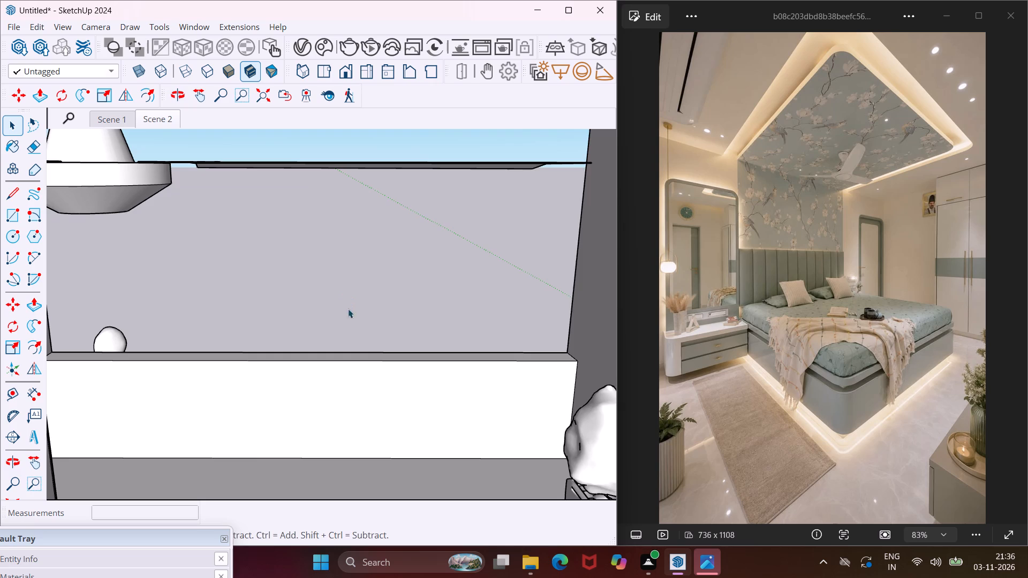
scroll(355, 340, "up", 5)
left_click(359, 366)
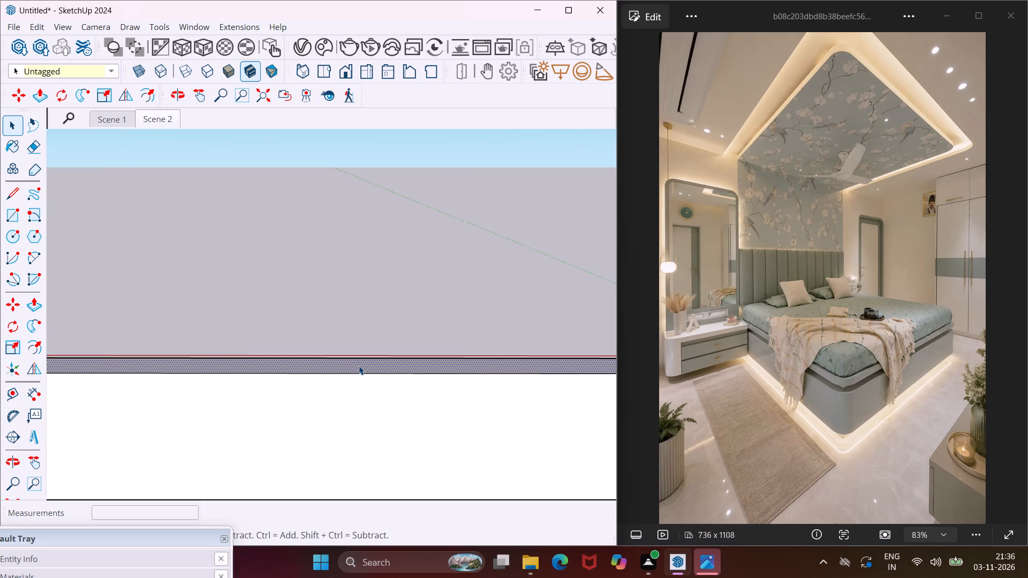
key("p")
left_click(359, 366)
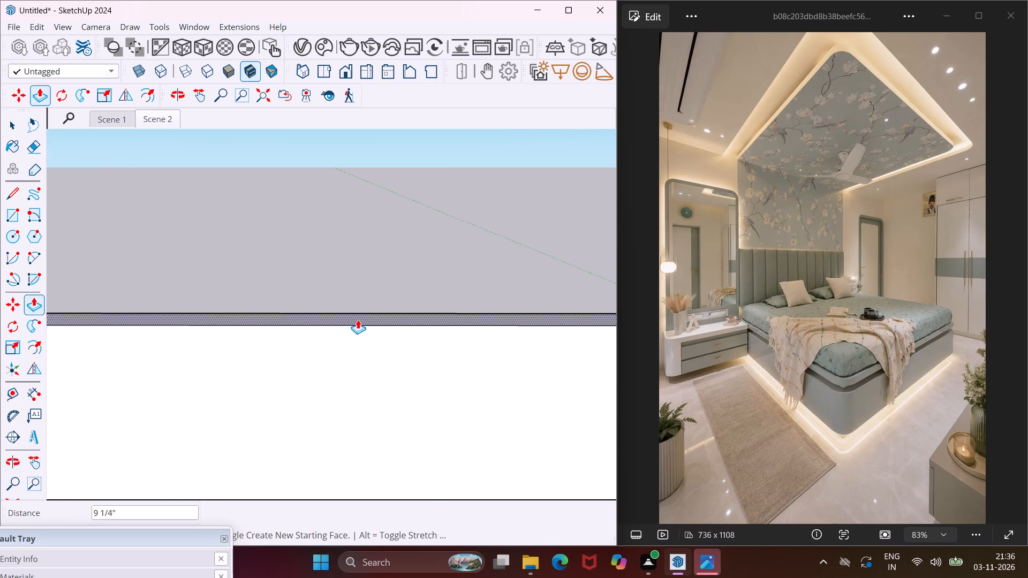
scroll(352, 293, "down", 4)
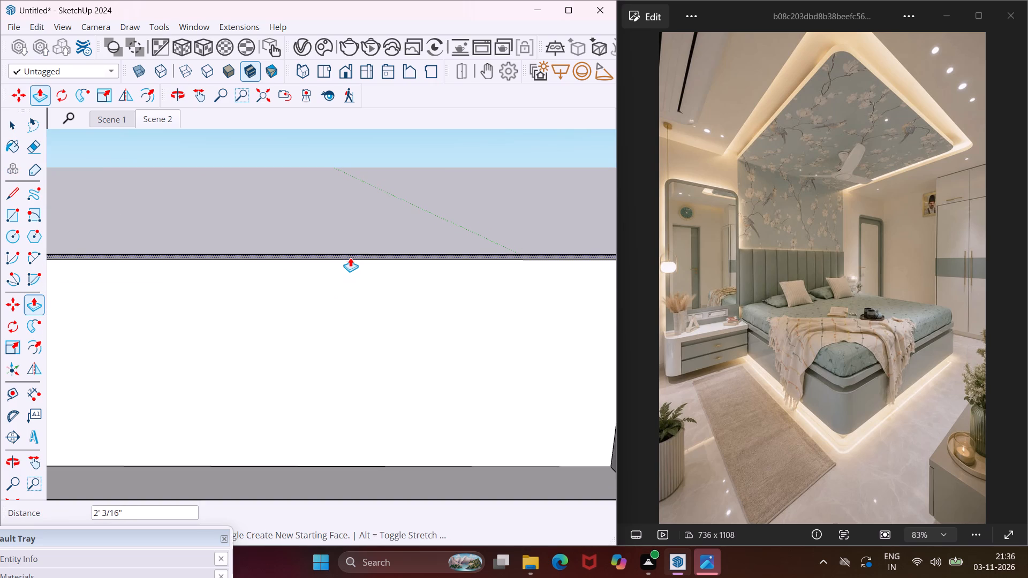
left_click(350, 257)
key("Escape")
key("space")
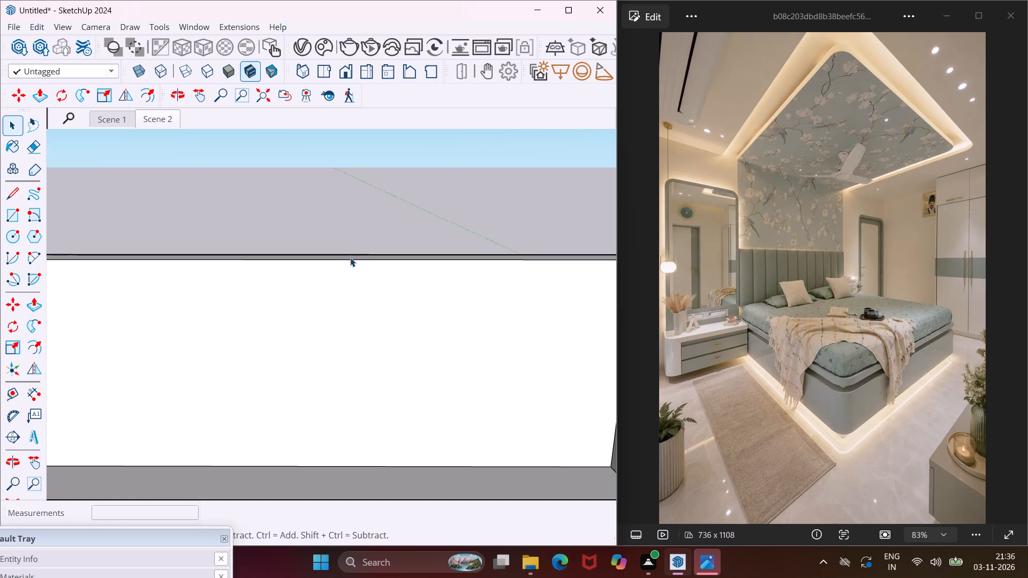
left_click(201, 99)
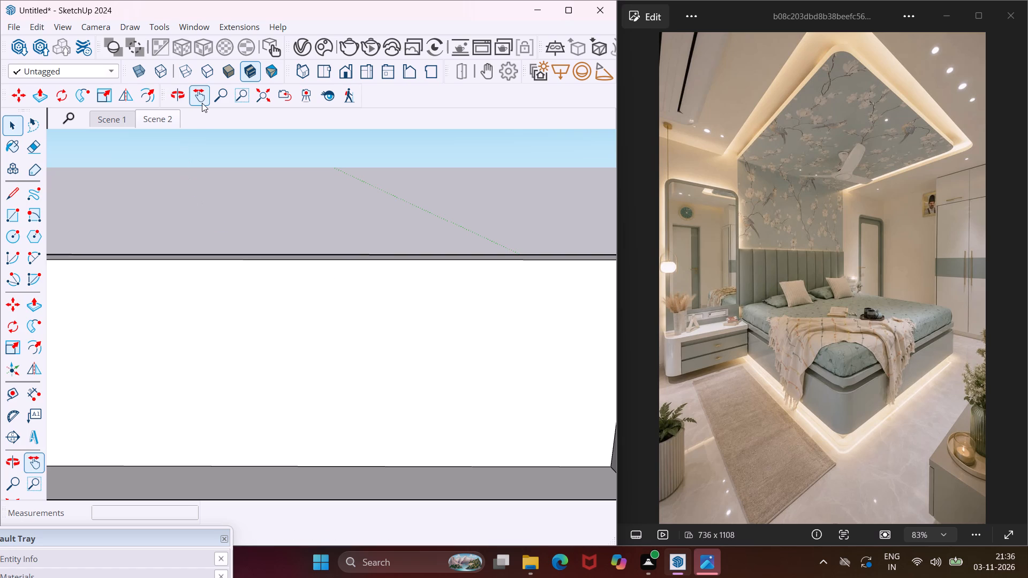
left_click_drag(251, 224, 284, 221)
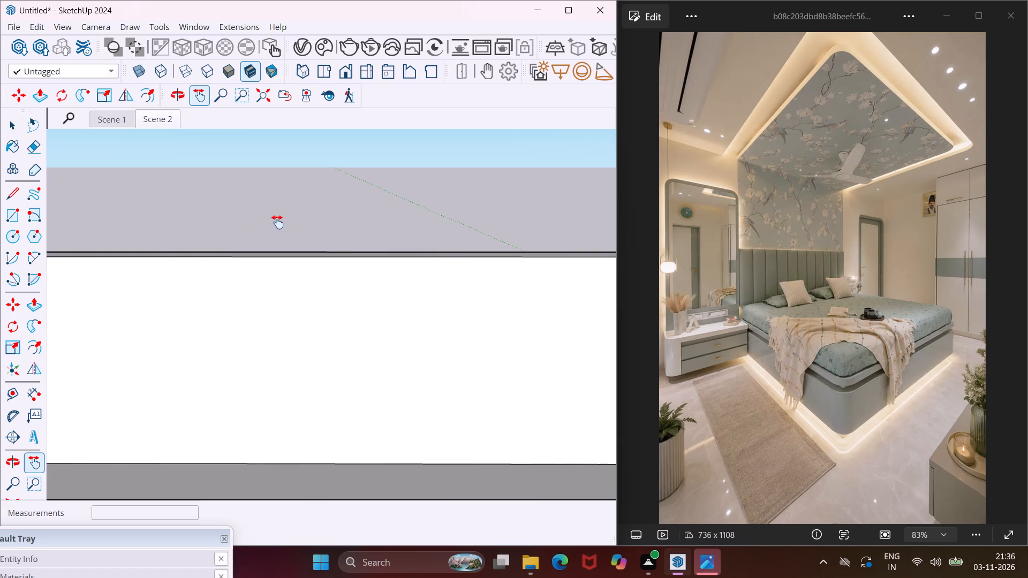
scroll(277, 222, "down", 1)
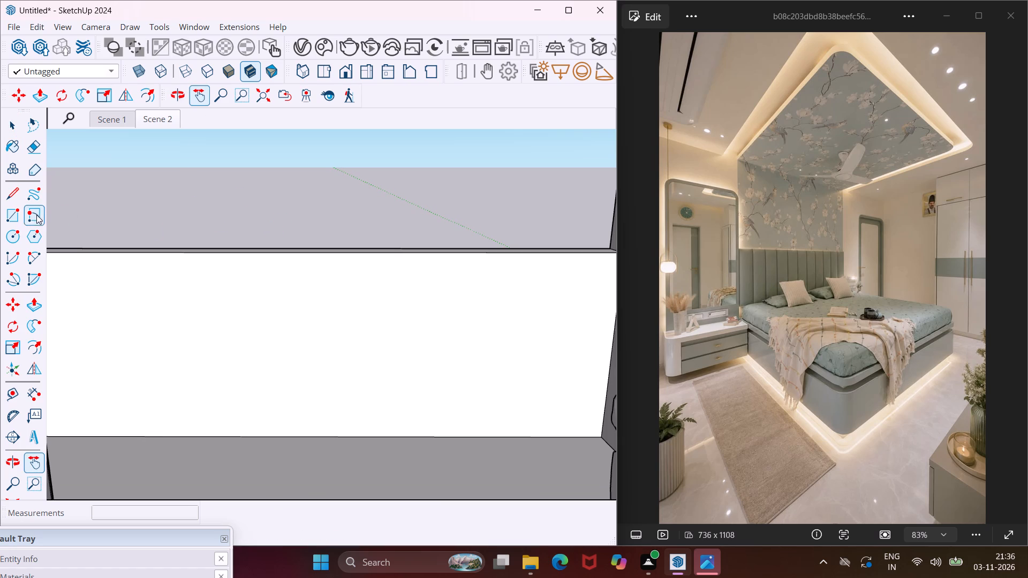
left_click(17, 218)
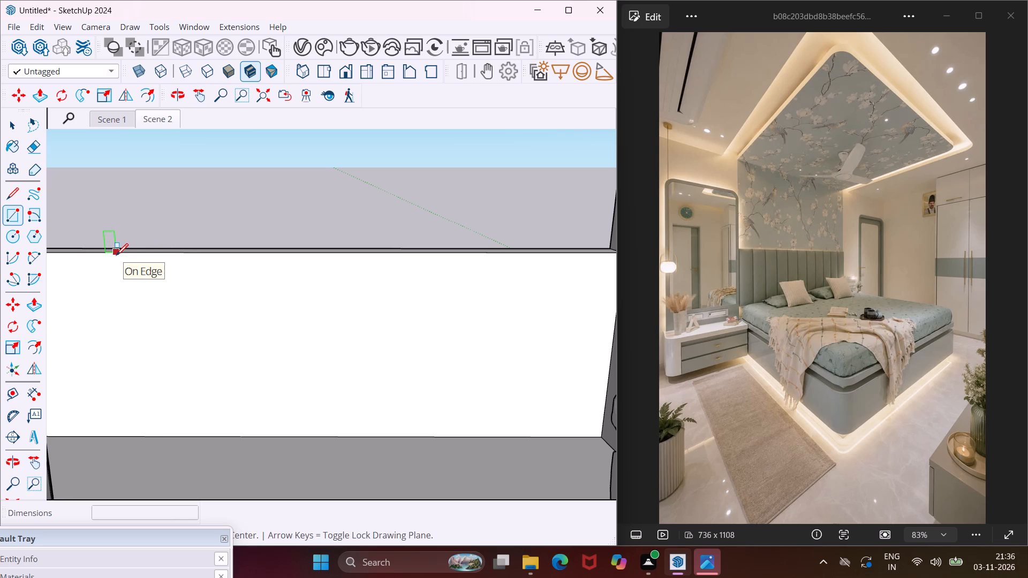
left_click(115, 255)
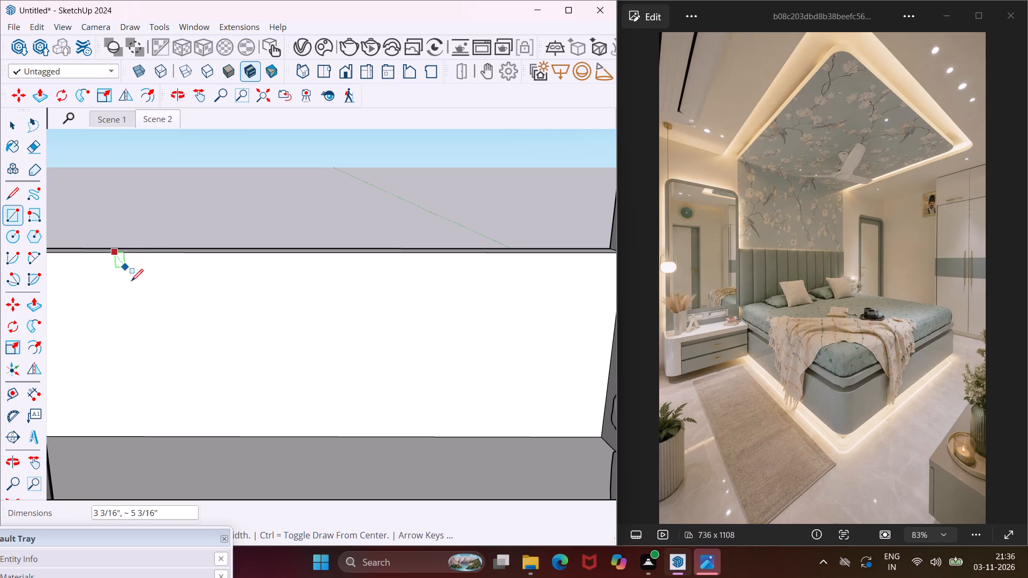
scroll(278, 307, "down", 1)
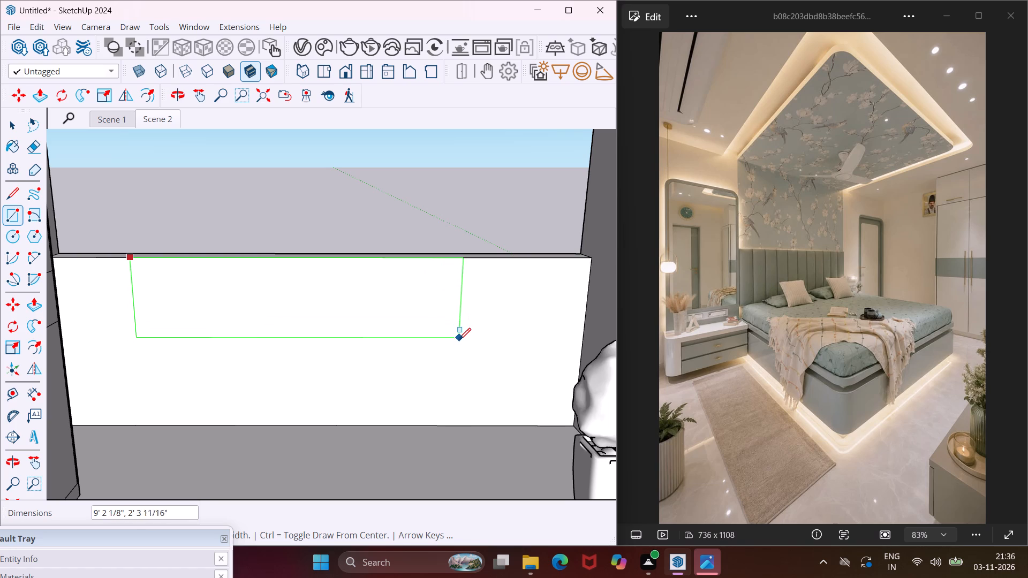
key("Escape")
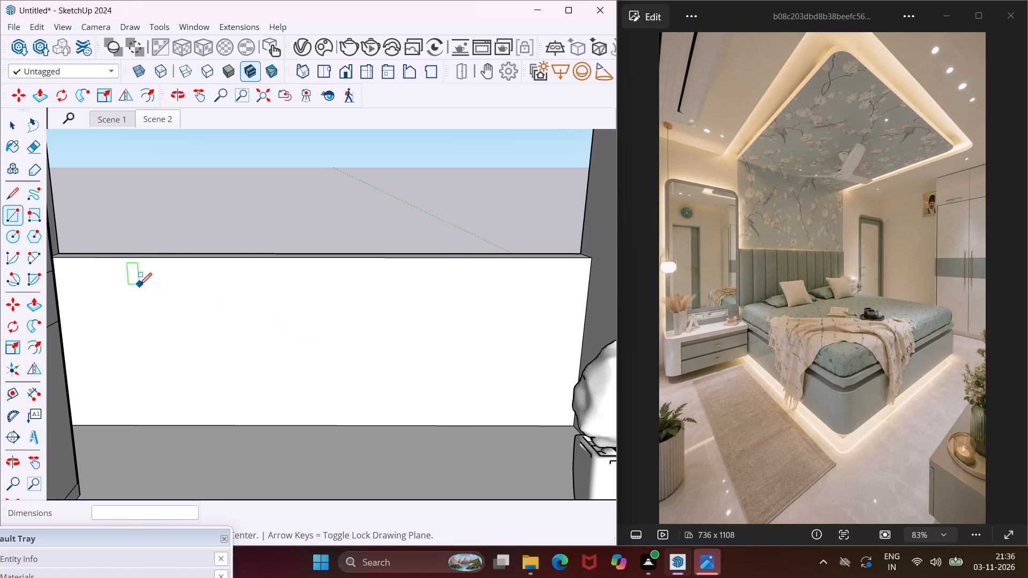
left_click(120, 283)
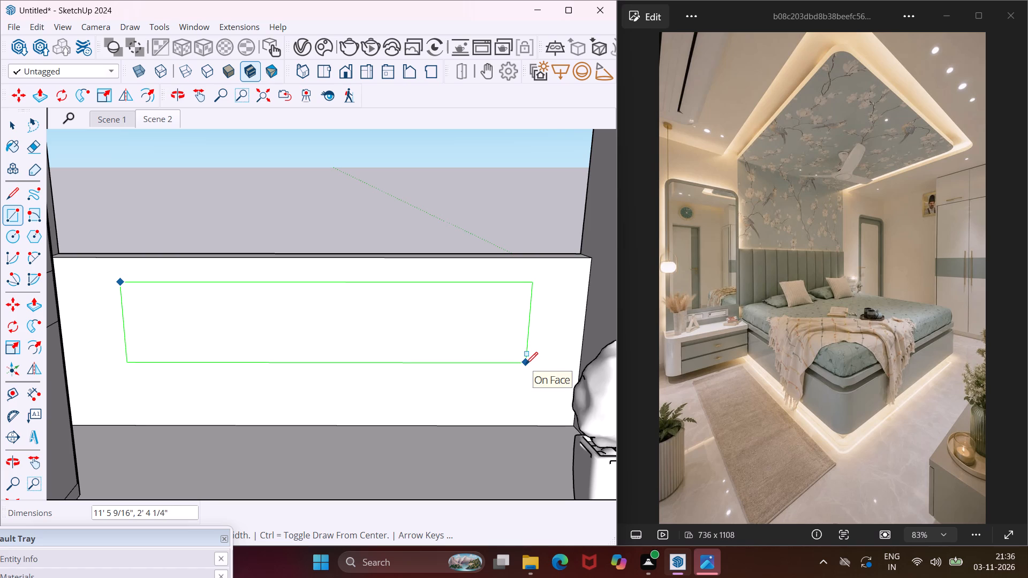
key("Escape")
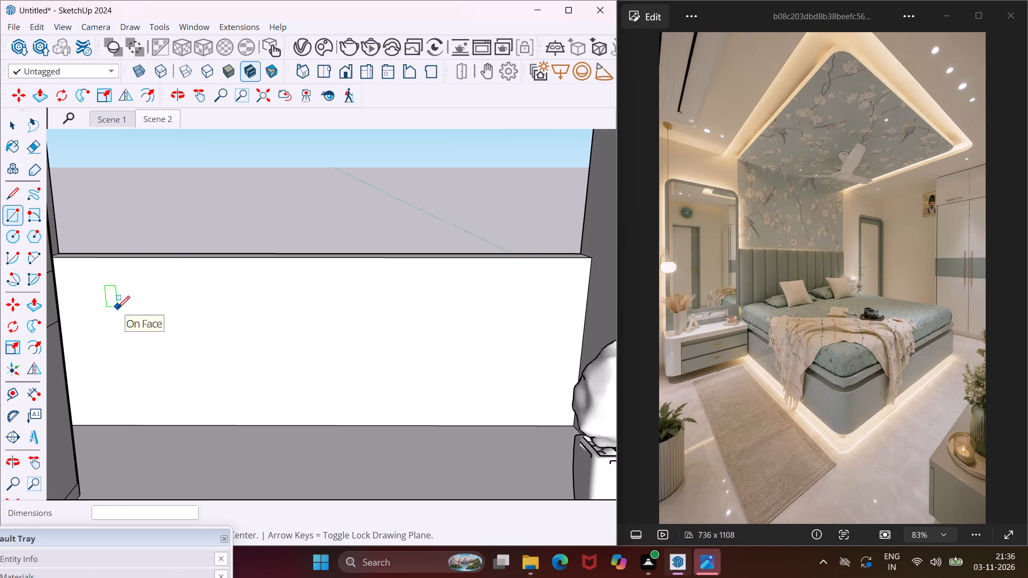
Draw a rectangle about 11' by 2' 3" on the inner face of the front wall, inset from its edges.
left_click(118, 308)
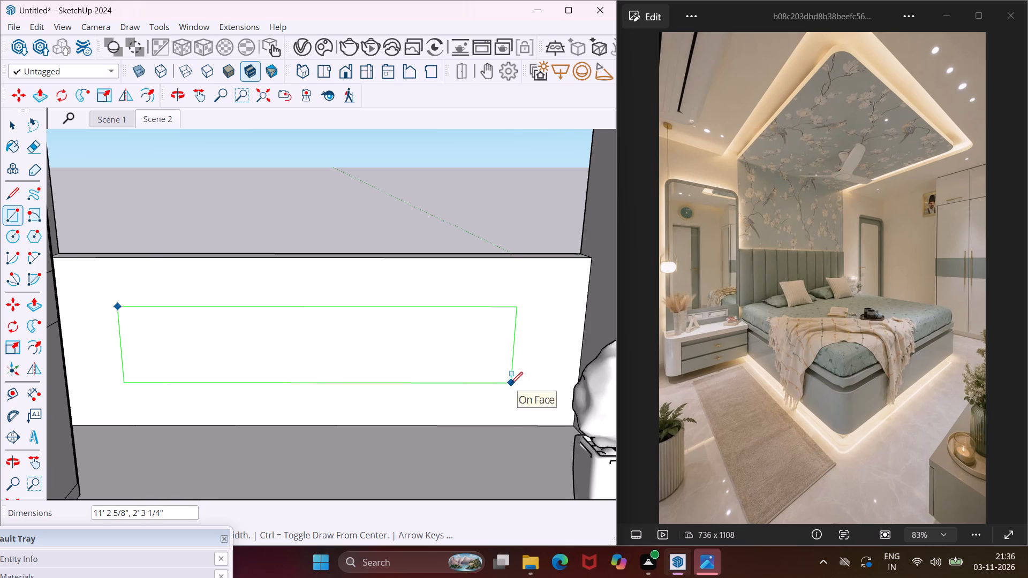
left_click(500, 382)
key("Escape")
key("space")
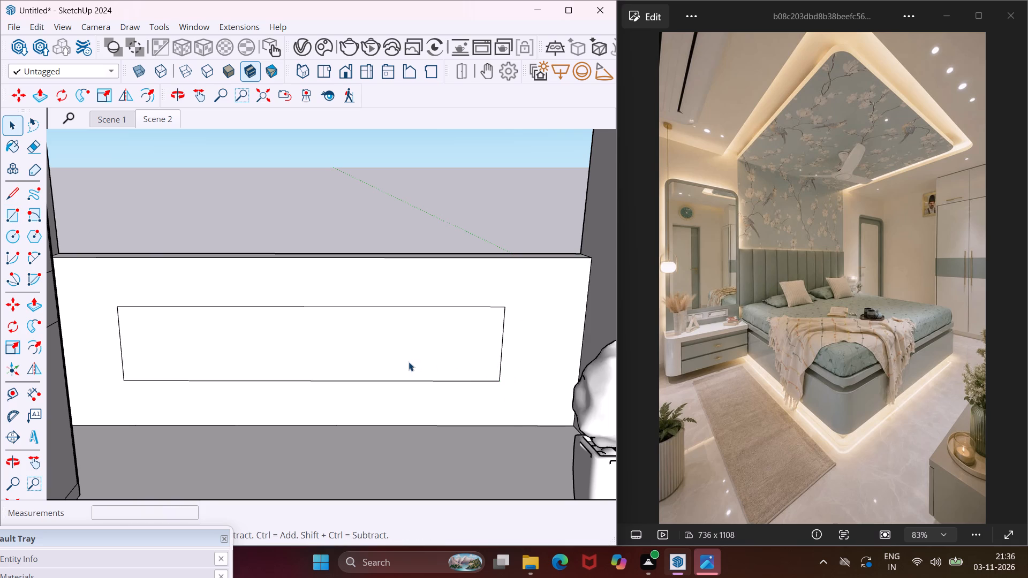
Push/Pull the rectangle on the front wall 1' 4" into the room as a long box.
left_click(410, 362)
key("p")
left_click(409, 362)
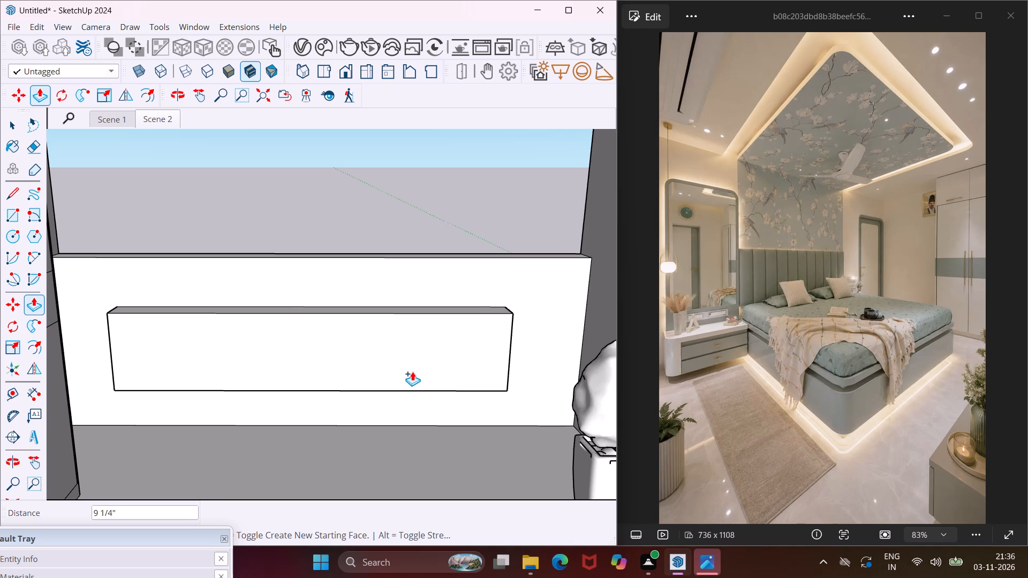
type("1'")
type("4\"")
key("Return")
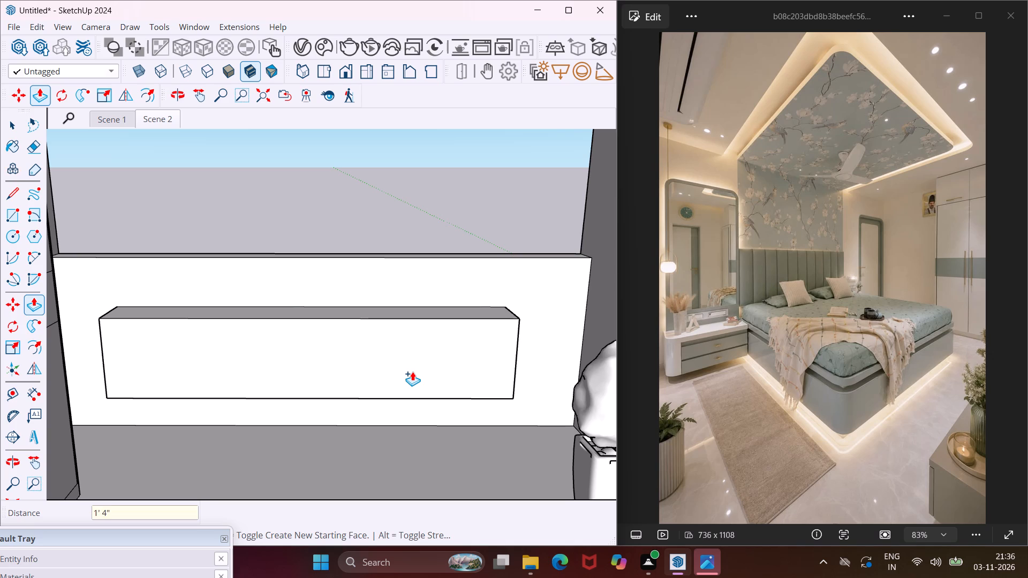
key("Escape")
key("space")
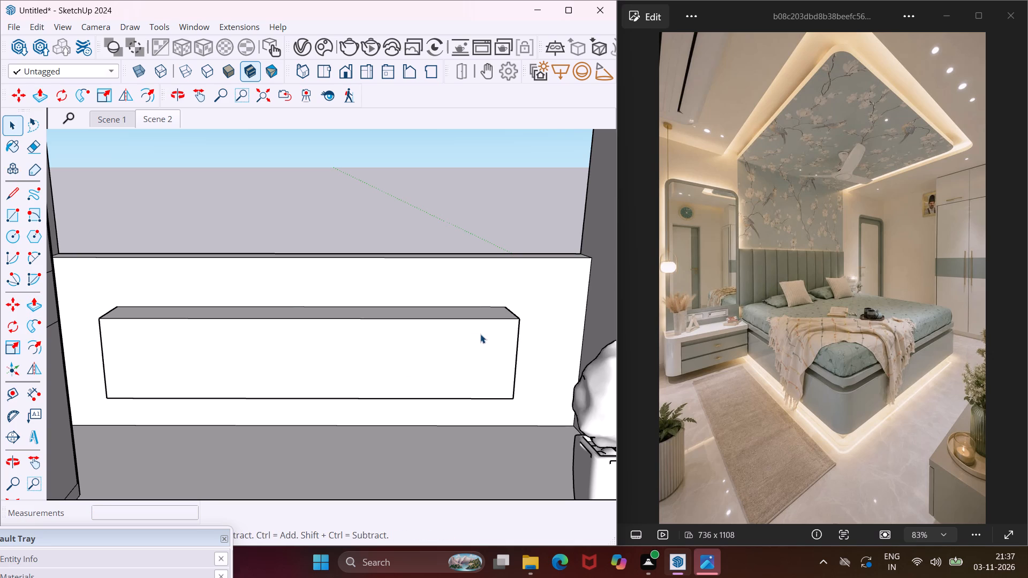
Push/Pull the box's top face down about 1 3/16" with a new starting face to mark a thin top panel.
scroll(116, 311, "up", 1)
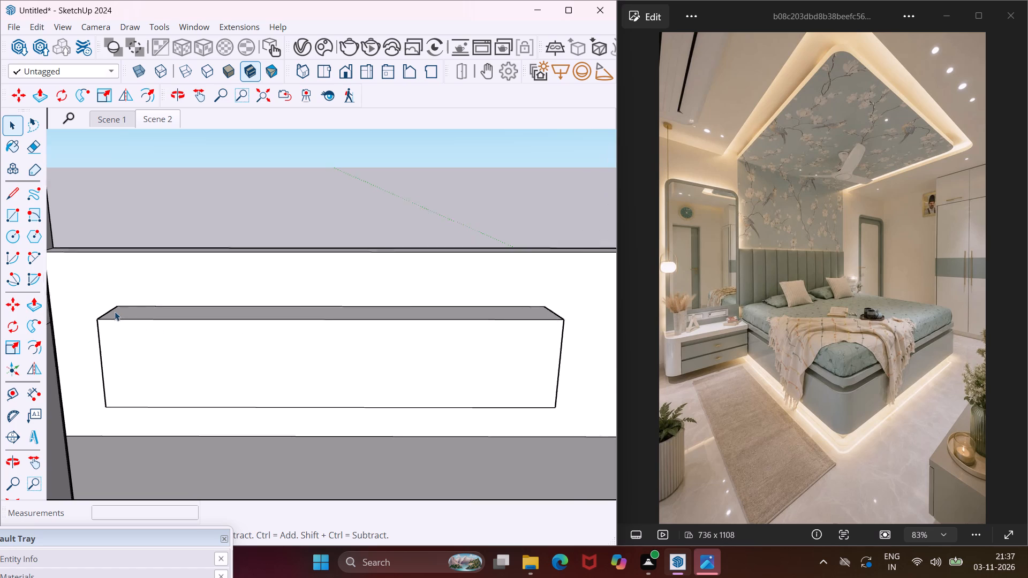
scroll(115, 311, "up", 1)
left_click(119, 314)
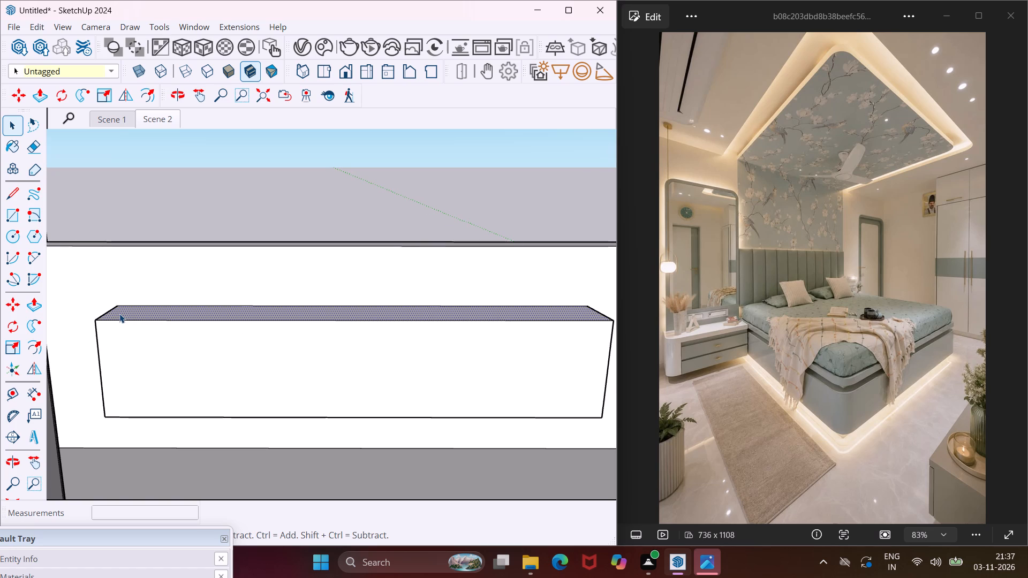
key("p")
left_click(119, 314)
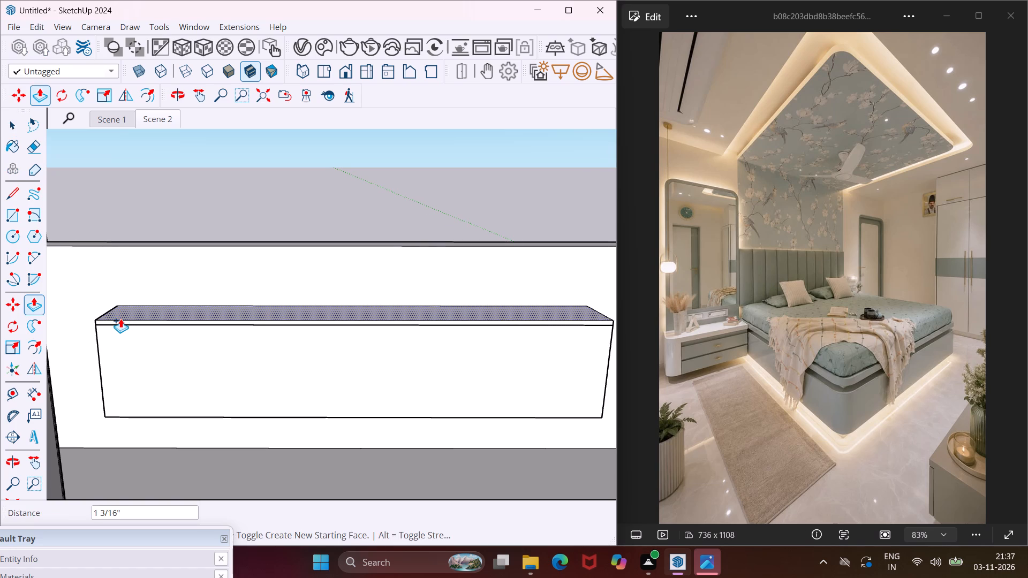
left_click(120, 318)
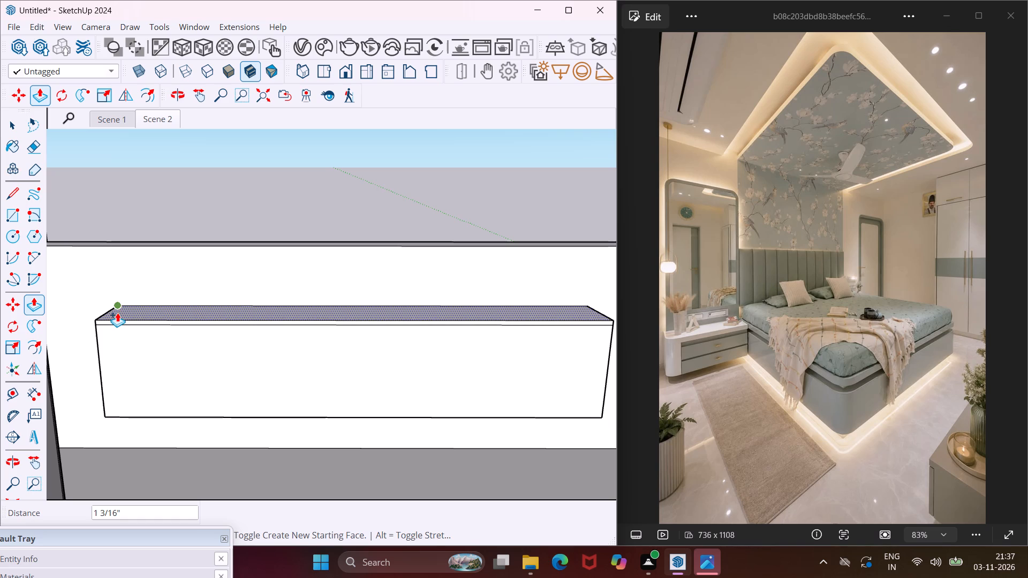
key("Escape")
Push/Pull the box's top face down about 2' 1" with a new starting face to mark a thin bottom panel.
left_click(127, 314)
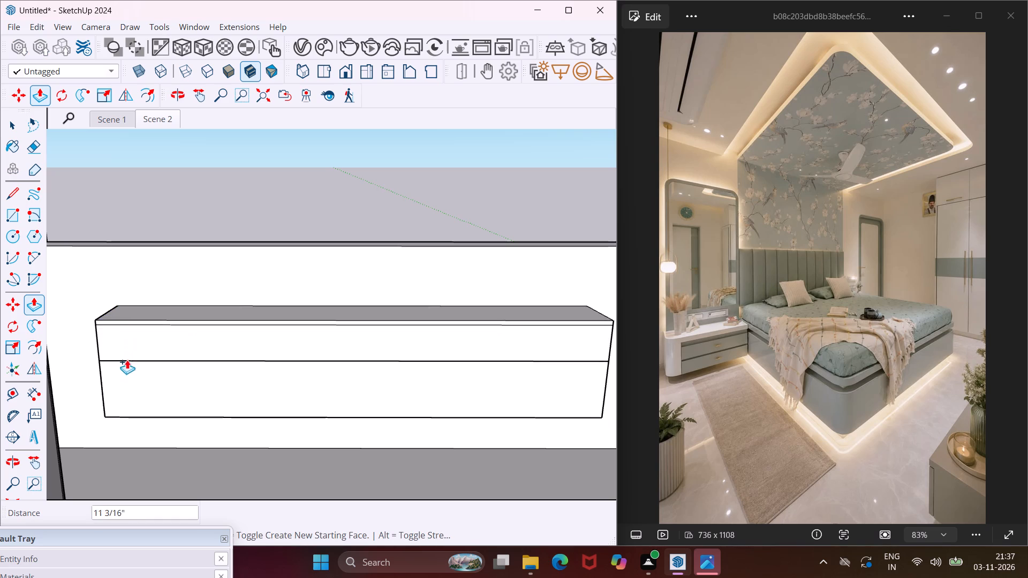
left_click(123, 405)
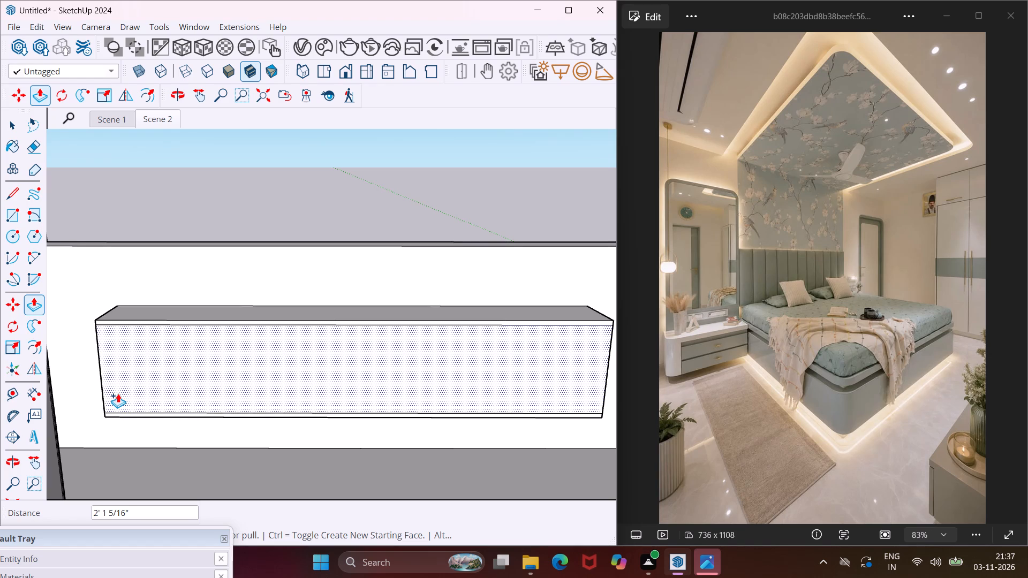
key("Escape")
key("space")
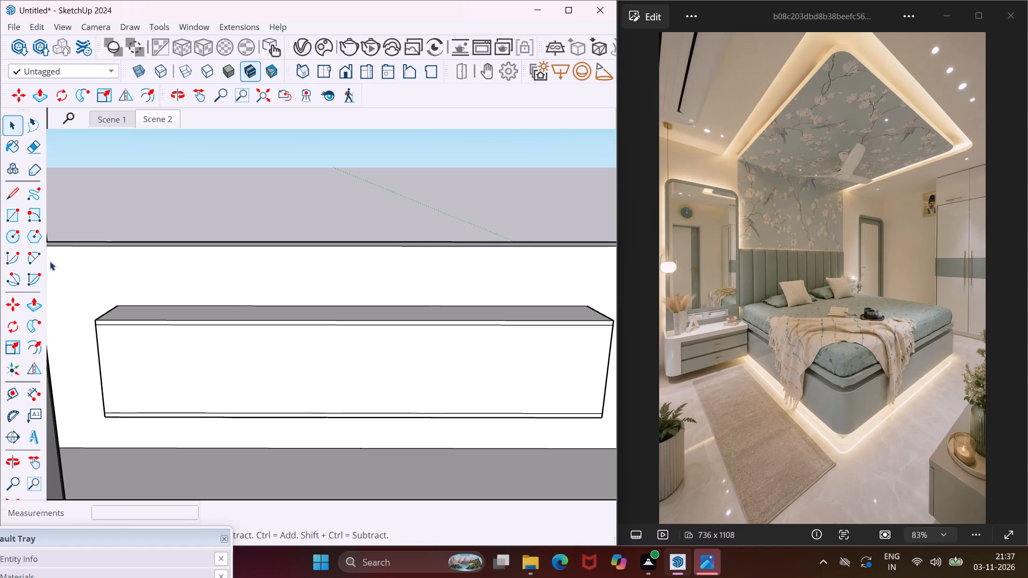
Copy the left vertical front edge of the box about 1 13/16" inward to mark the left side panel.
left_click(101, 369)
key("m")
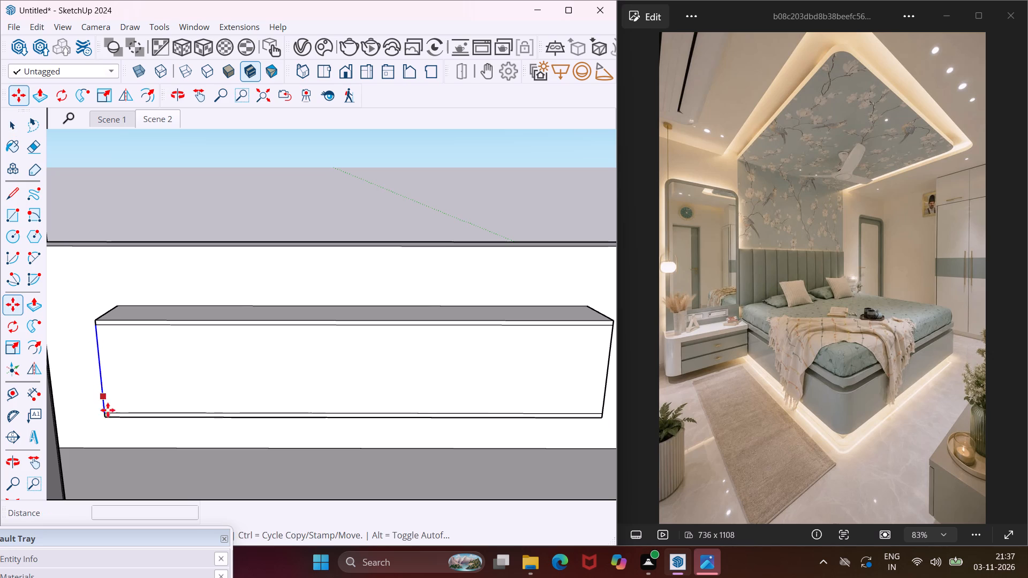
scroll(108, 419, "up", 3)
left_click(105, 414)
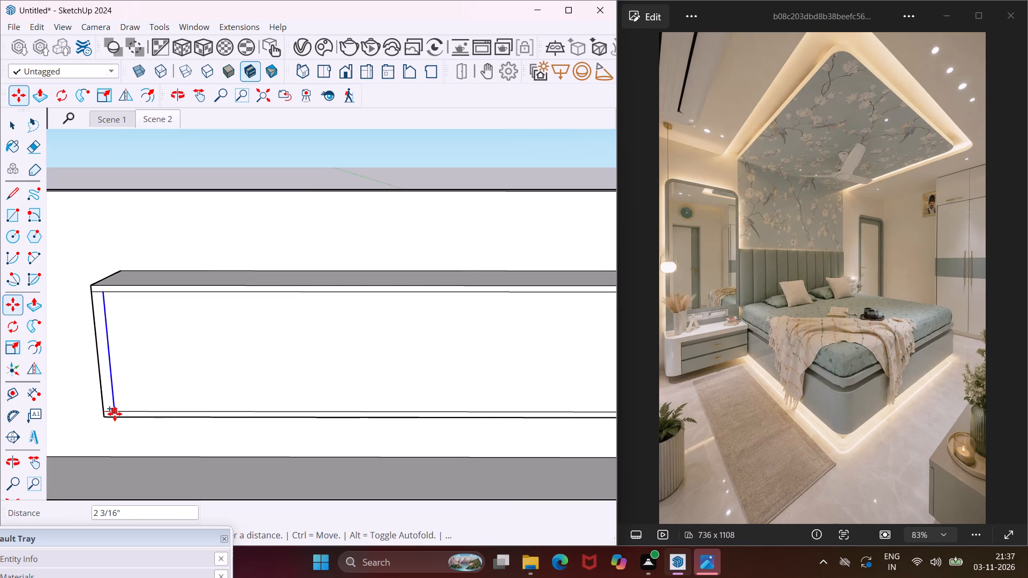
scroll(115, 413, "up", 3)
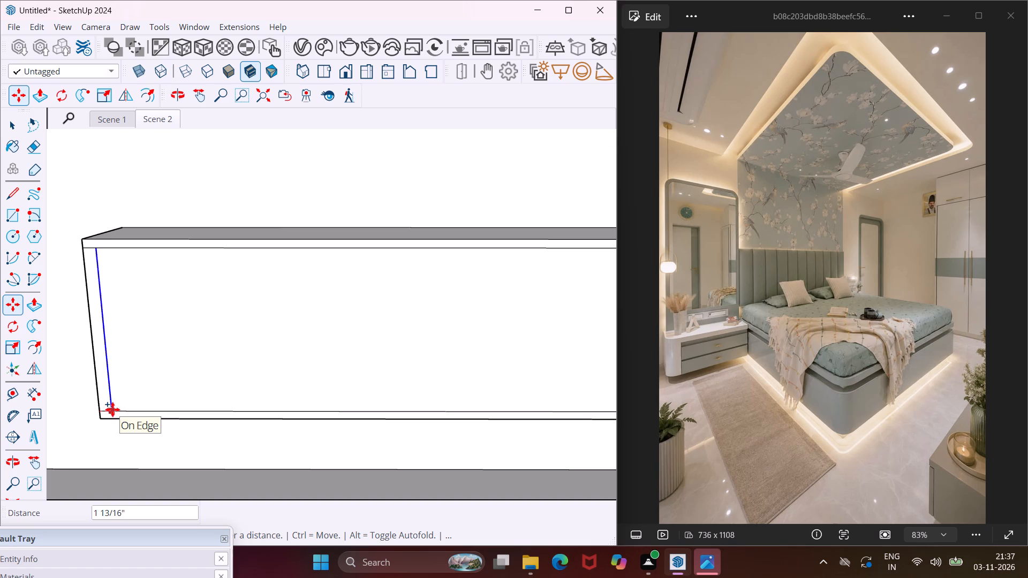
left_click(112, 409)
scroll(88, 423, "down", 3)
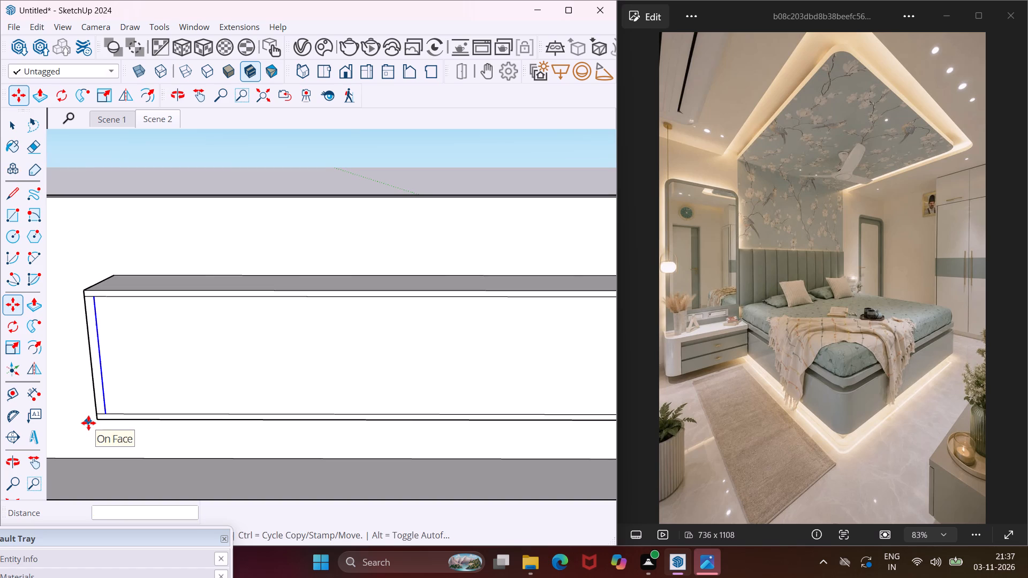
key("Escape")
key("space")
scroll(102, 407, "up", 3)
left_click(102, 403)
scroll(73, 399, "down", 4)
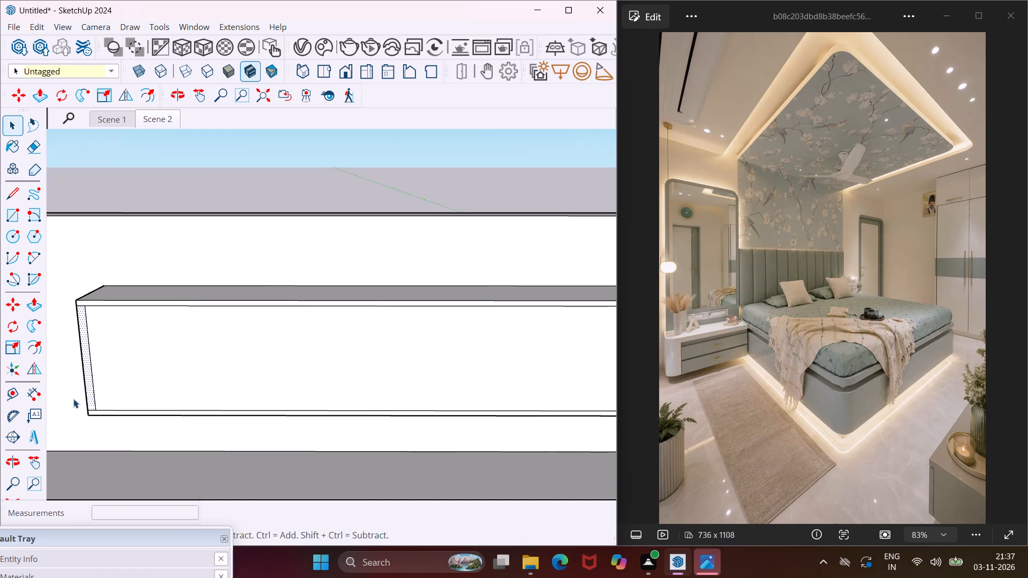
Copy the right vertical front edge of the box about 1 9/16" inward to mark the right side panel.
scroll(74, 399, "down", 2)
scroll(519, 415, "up", 2)
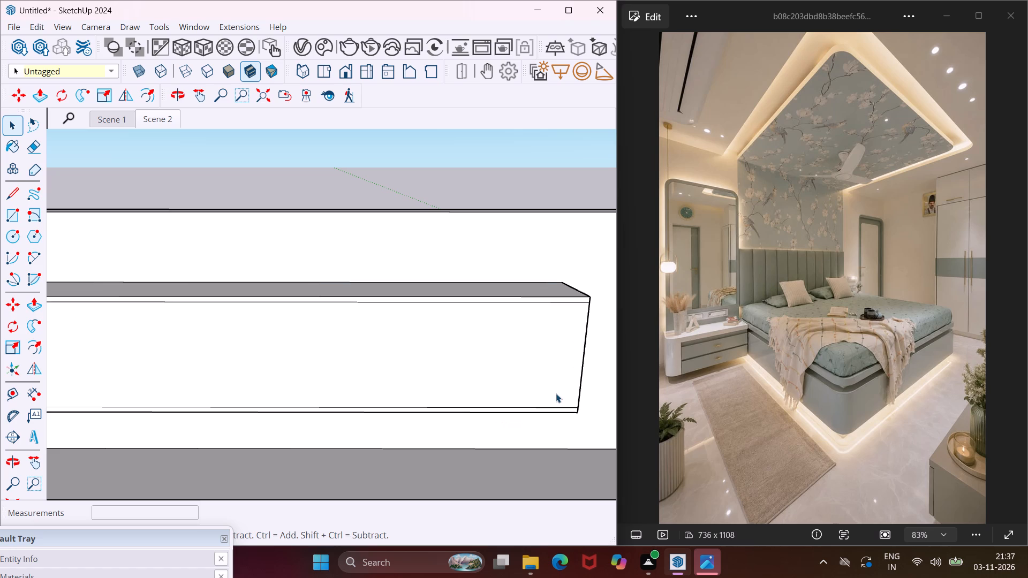
left_click(579, 400)
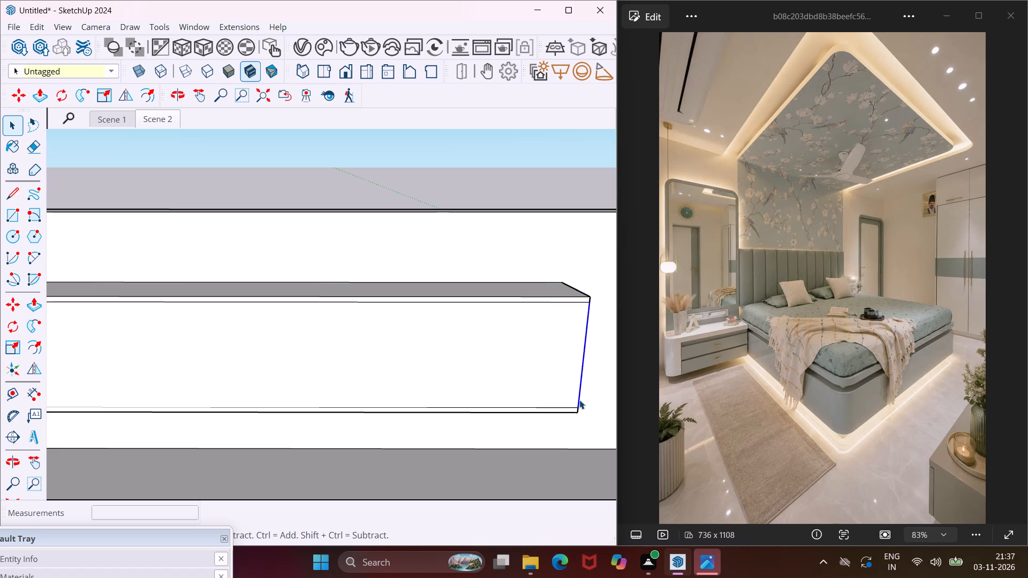
key("m")
scroll(579, 401, "up", 5)
left_click(578, 410)
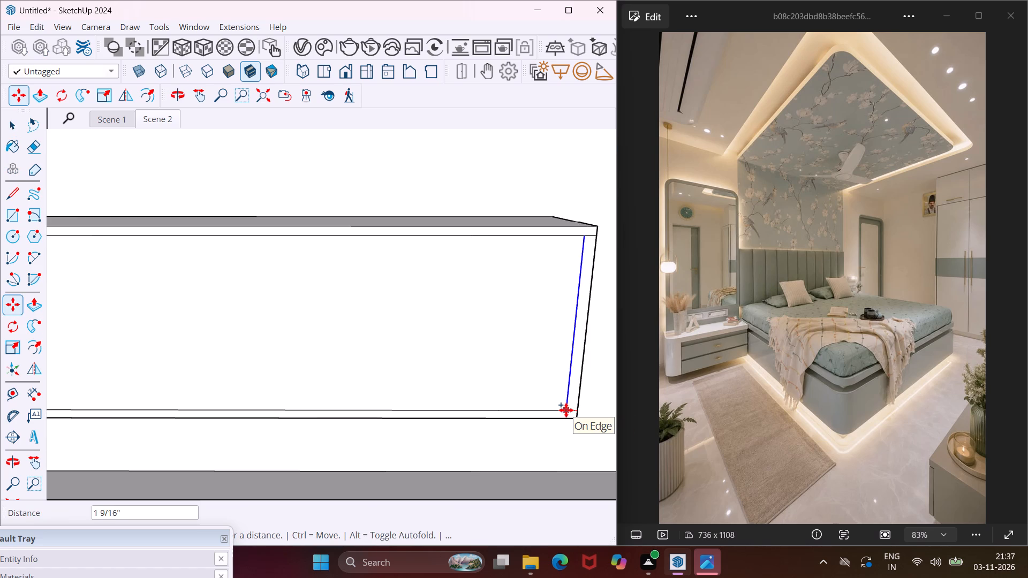
left_click(566, 410)
Copy the right panel's inner edge across to the left panel's inner edge and divide the span into 4 equal bays.
left_click(566, 412)
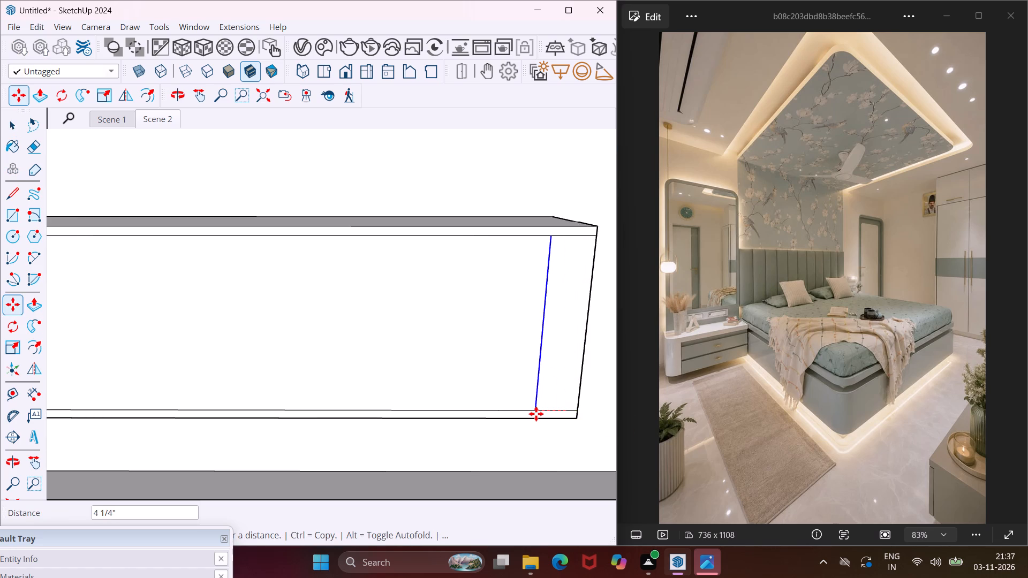
scroll(533, 407, "down", 3)
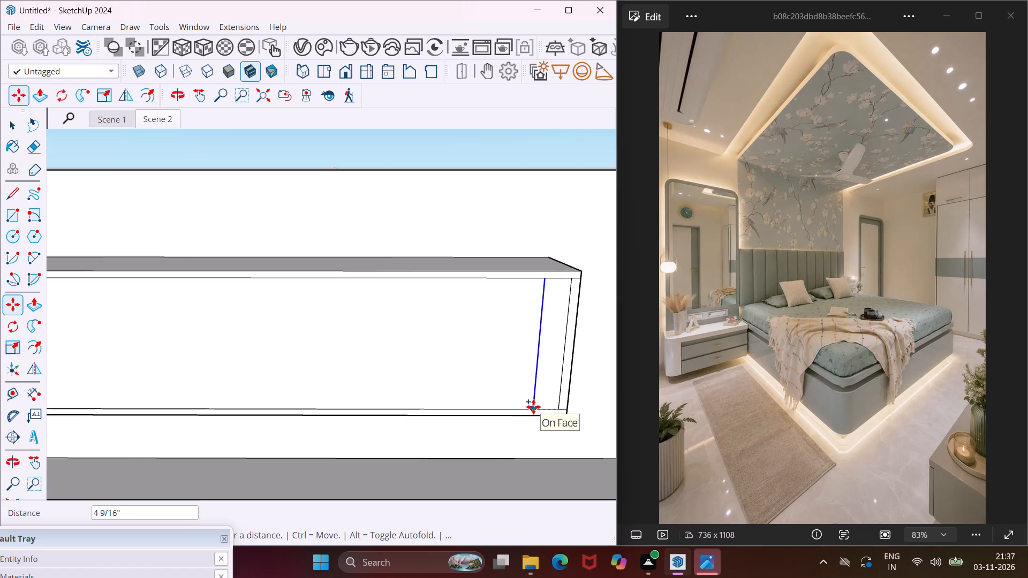
scroll(533, 407, "down", 4)
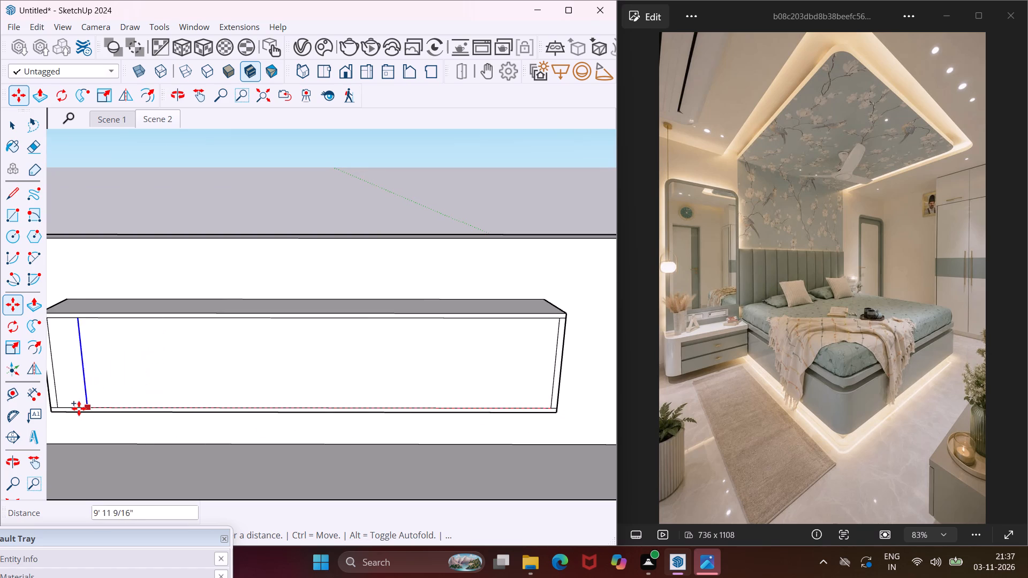
left_click(58, 408)
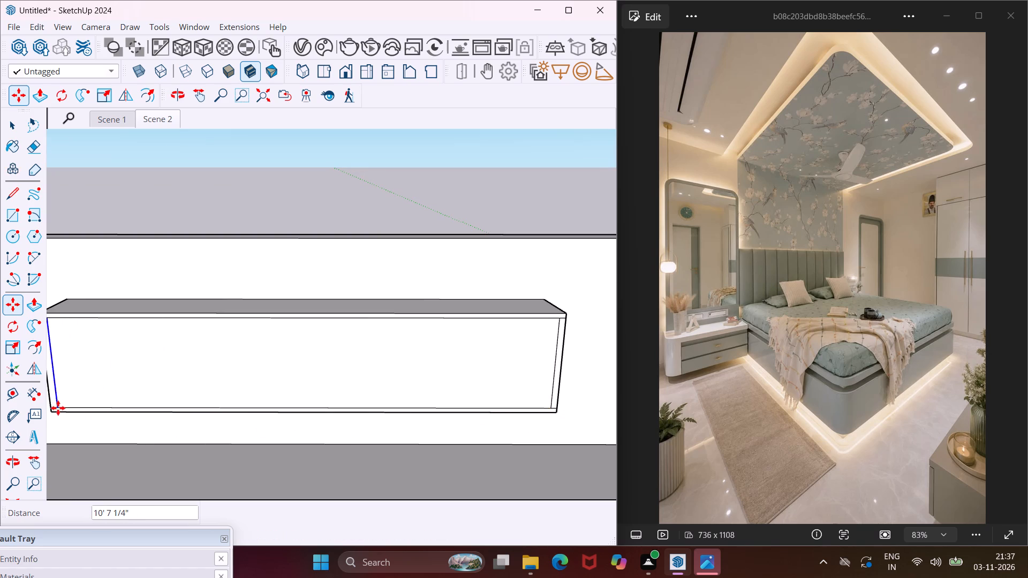
key("slash")
key("4")
key("Return")
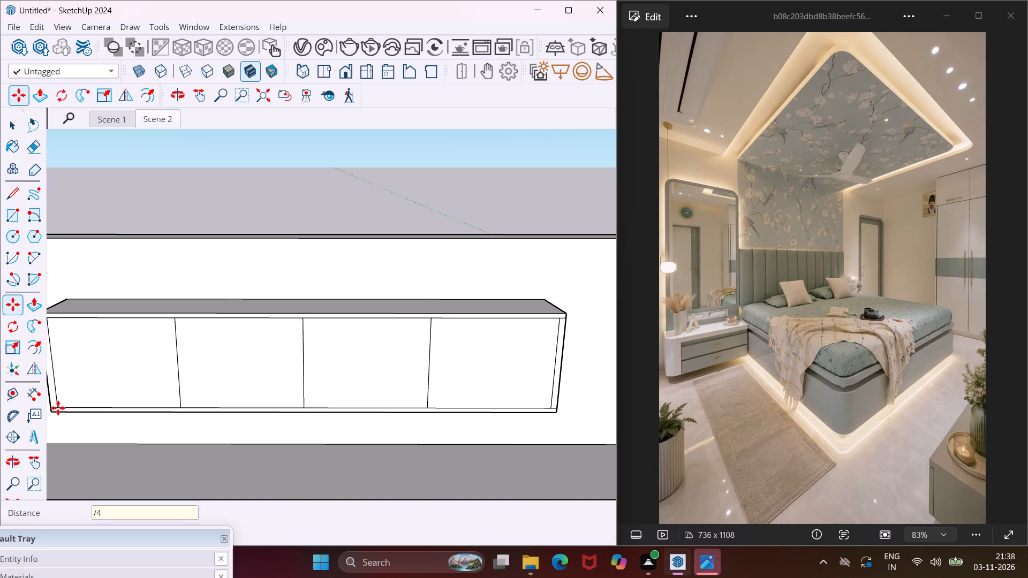
key("Escape")
key("space")
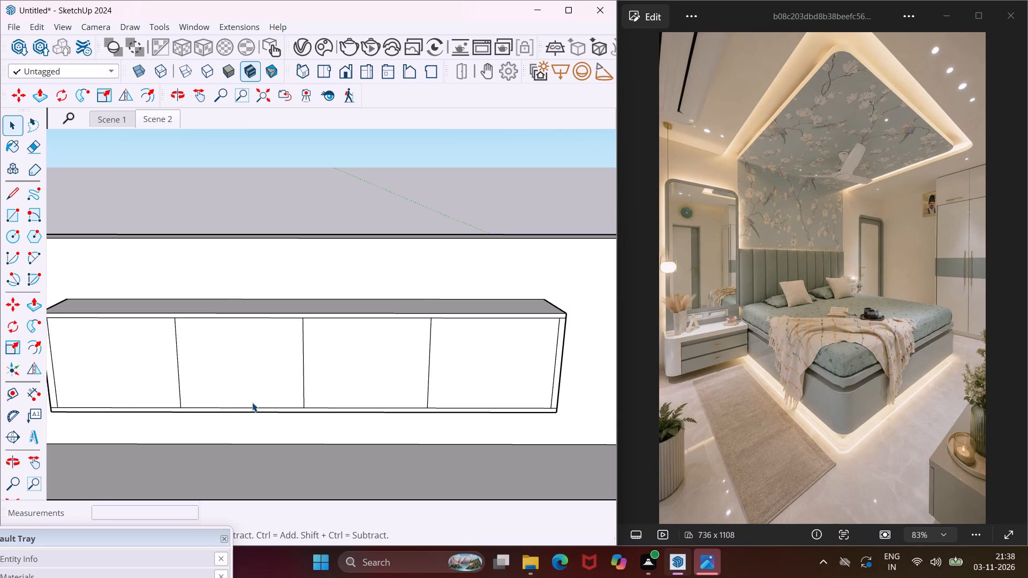
Erase the centre divider line on the box front to merge the two middle bays.
key("e")
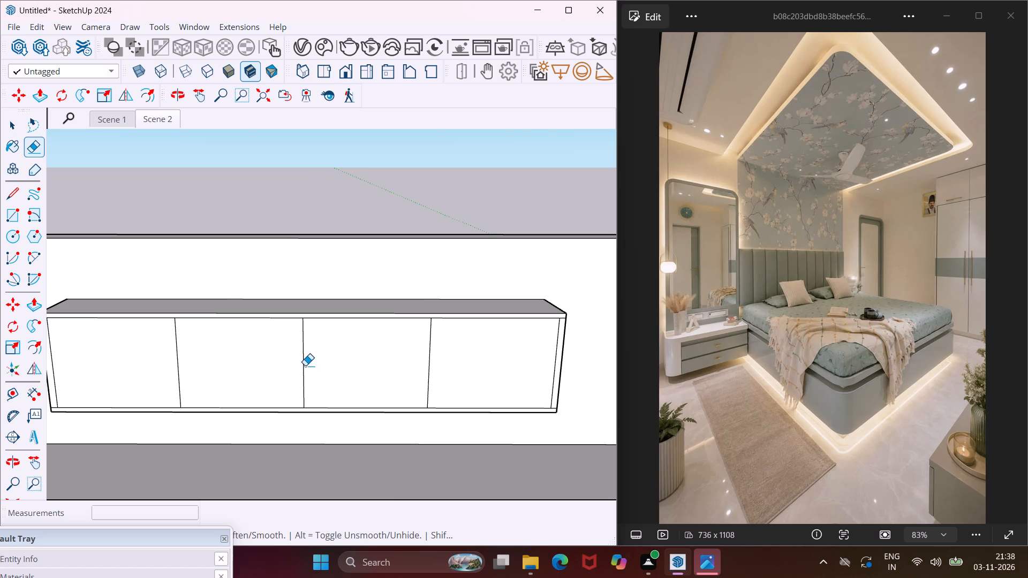
left_click(304, 364)
key("Escape")
key("space")
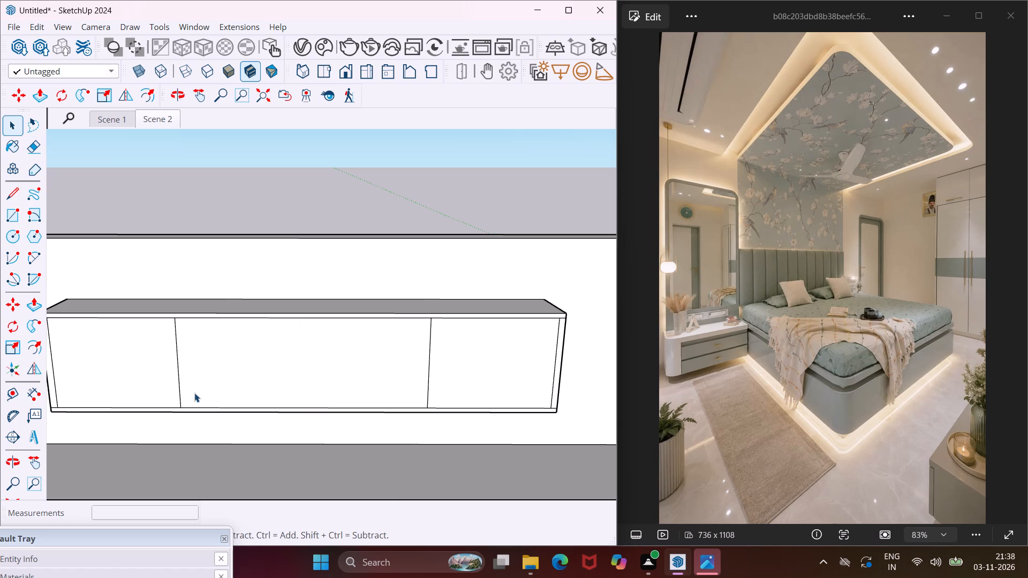
Copy the left divider line 0.4" toward the middle bay to give the divider thickness.
left_click(179, 387)
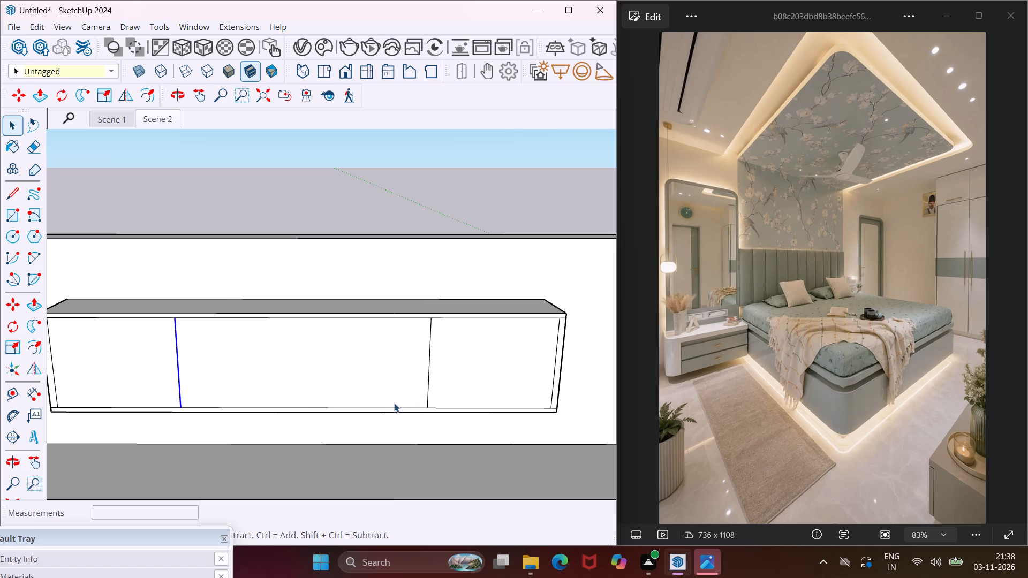
key("m")
scroll(201, 413, "up", 2)
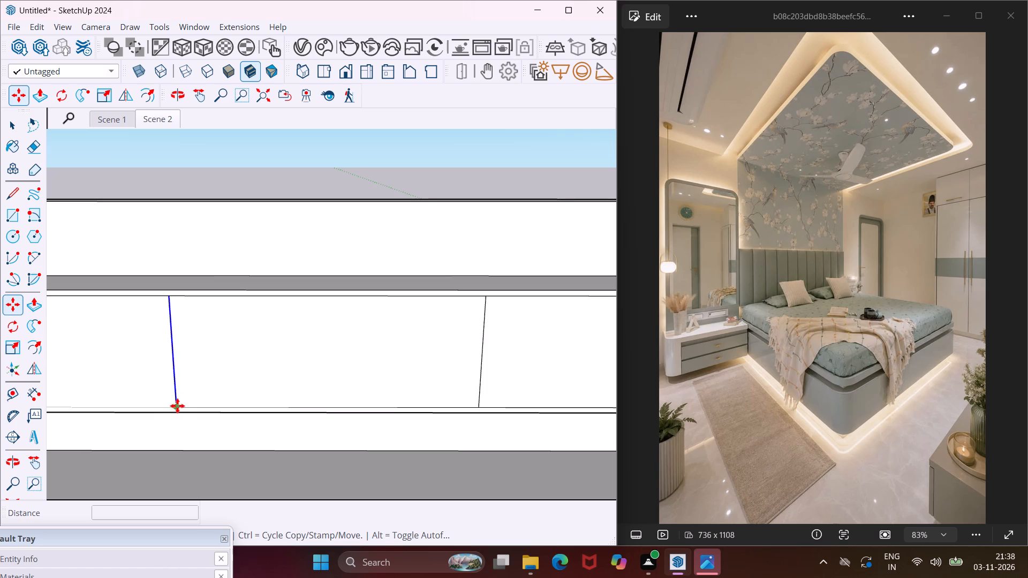
left_click(177, 406)
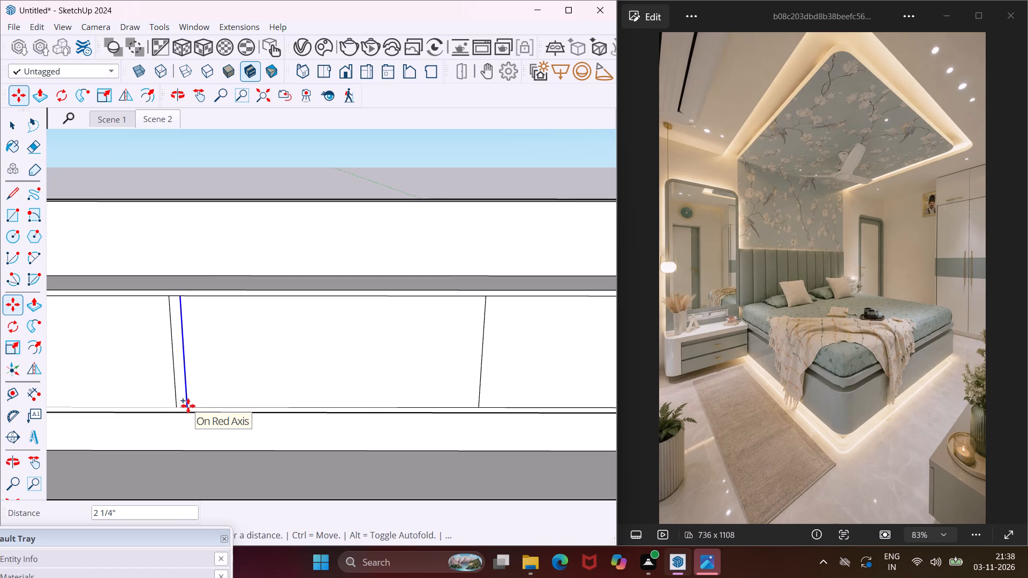
type(".4\"")
key("Return")
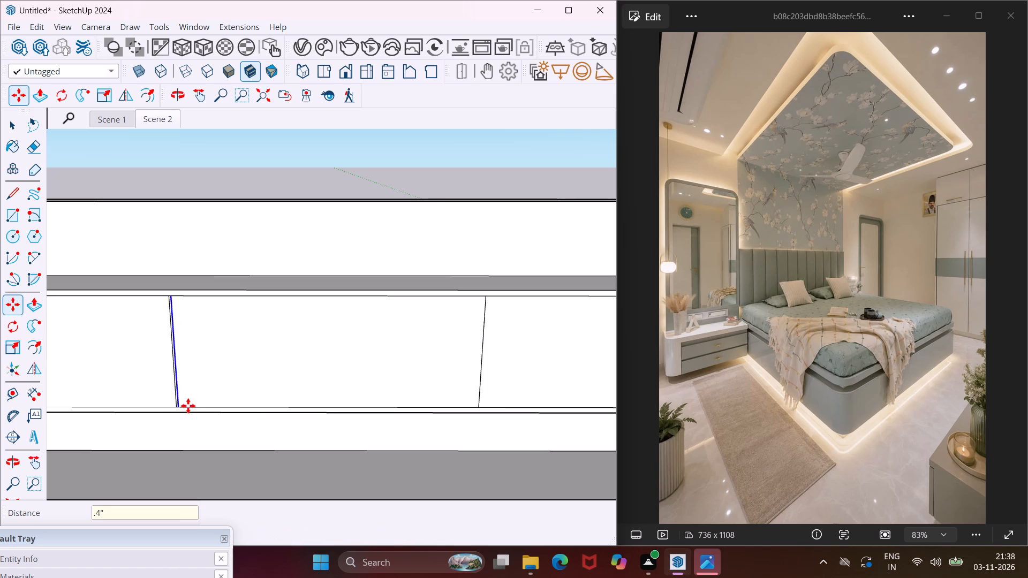
scroll(178, 404, "up", 4)
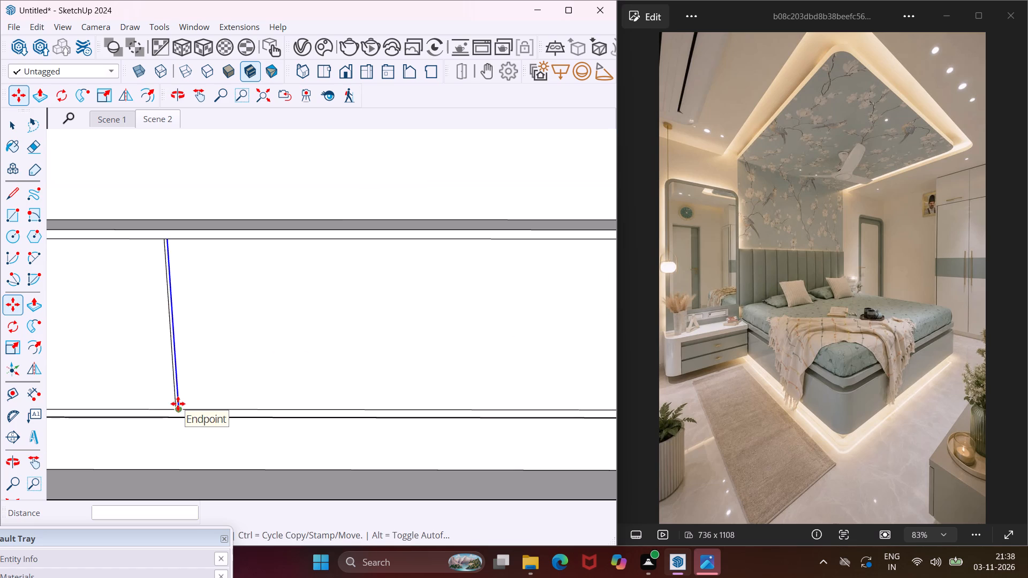
key("Escape")
key("space")
Copy the right divider line 0.4" toward the middle bay to give the divider thickness.
scroll(122, 375, "down", 4)
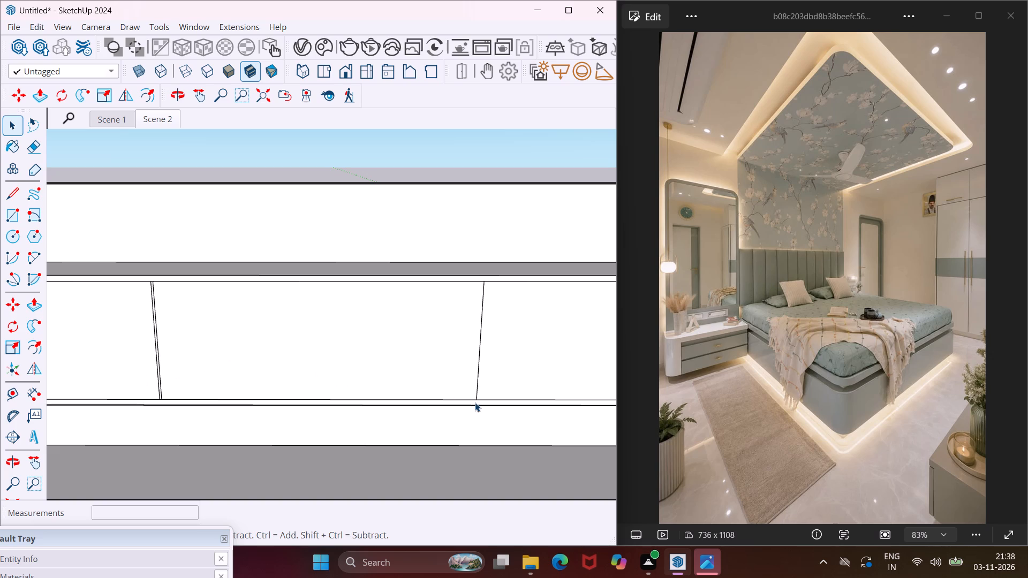
scroll(475, 403, "up", 1)
left_click(477, 391)
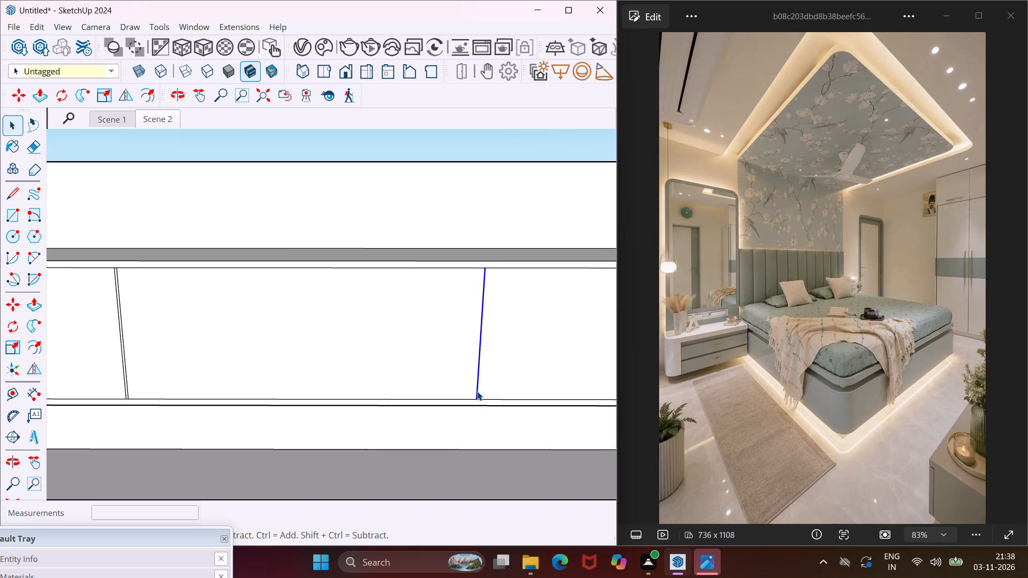
key("m")
scroll(477, 392, "up", 2)
left_click(477, 401)
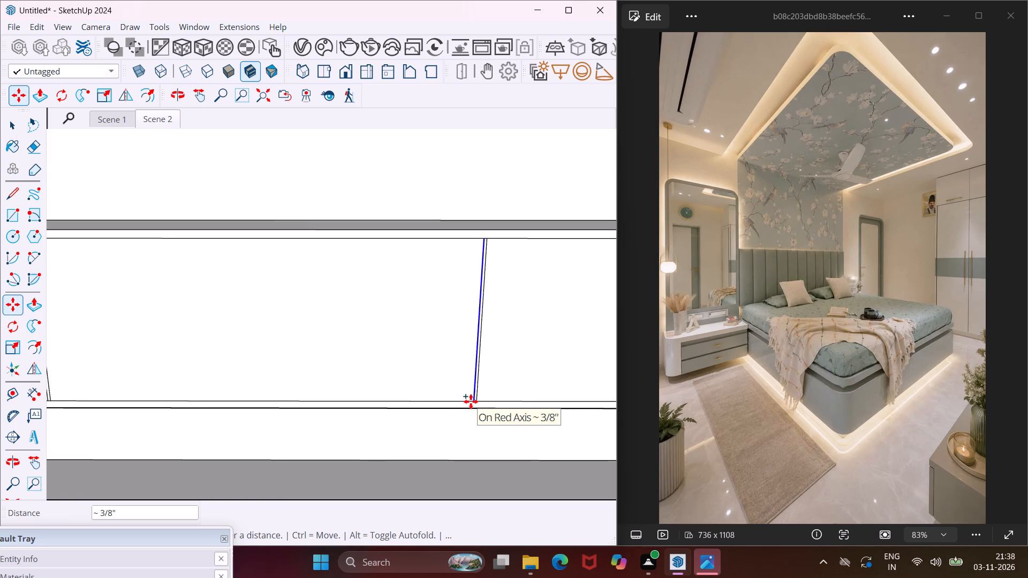
type(".4\"")
key("Return")
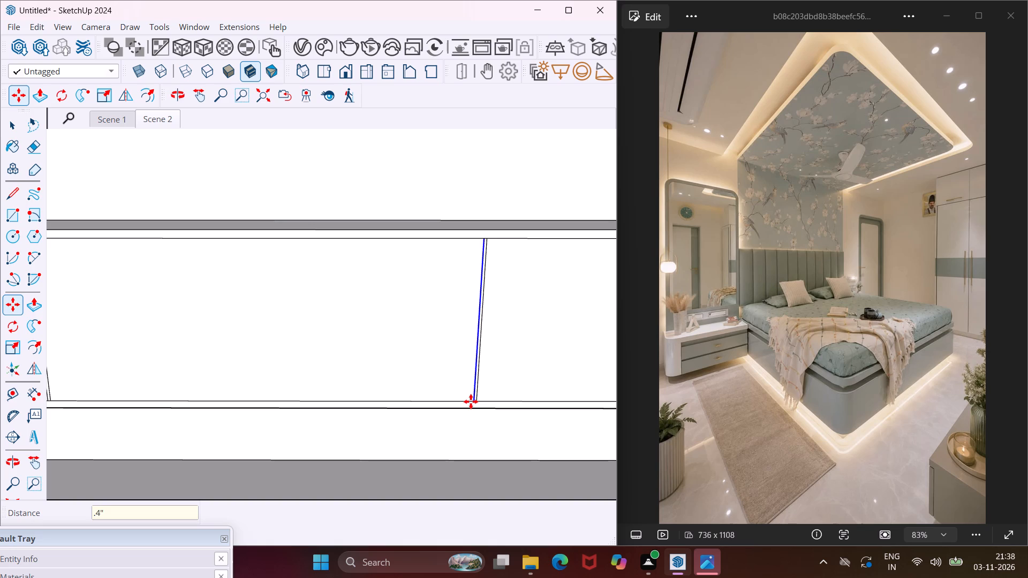
key("Escape")
key("space")
Draw a horizontal line about 5' 2 13/16" long across the middle bay at mid-height, between the two dividers.
scroll(471, 401, "down", 2)
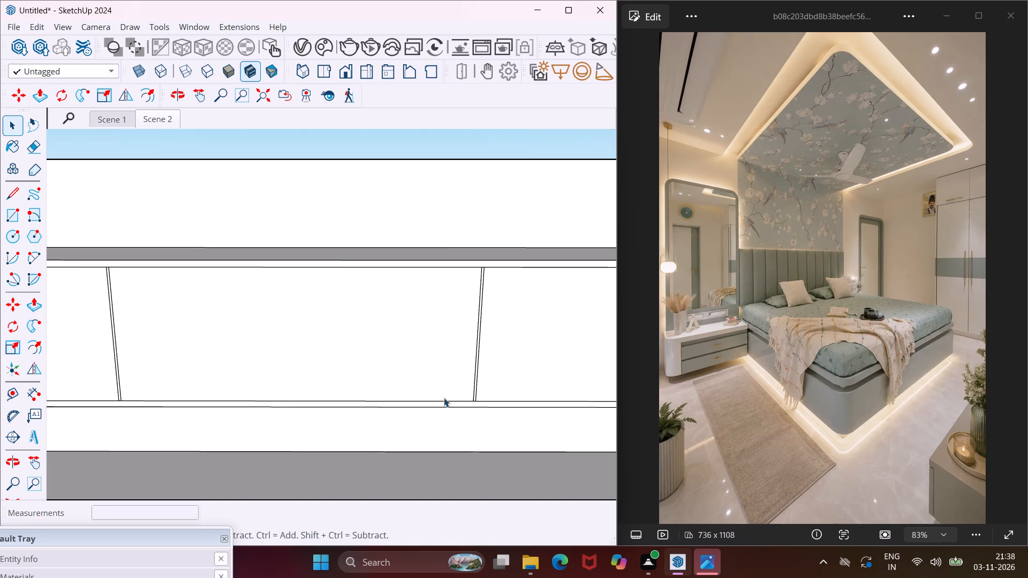
left_click(7, 191)
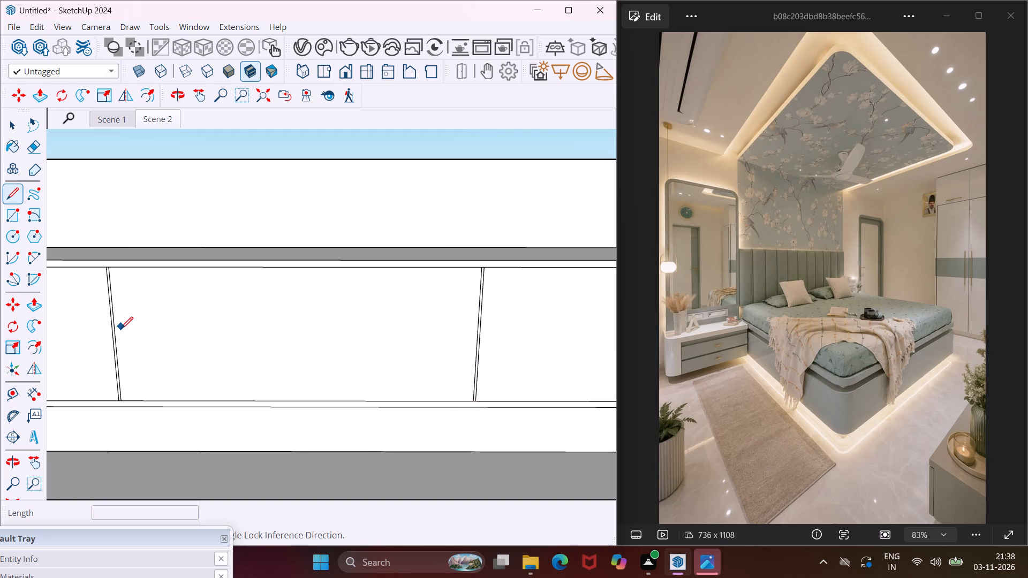
left_click(116, 333)
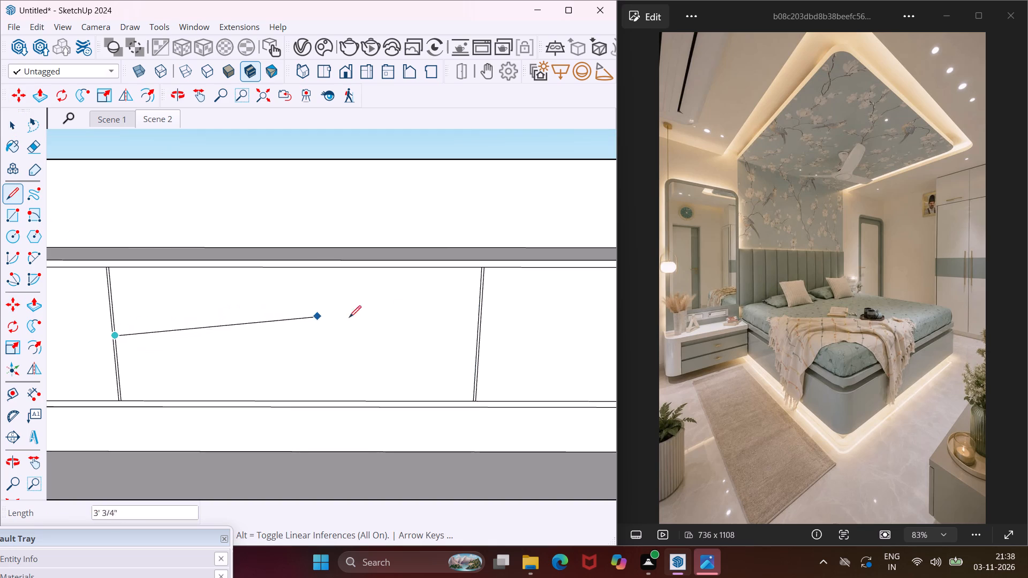
left_click(477, 338)
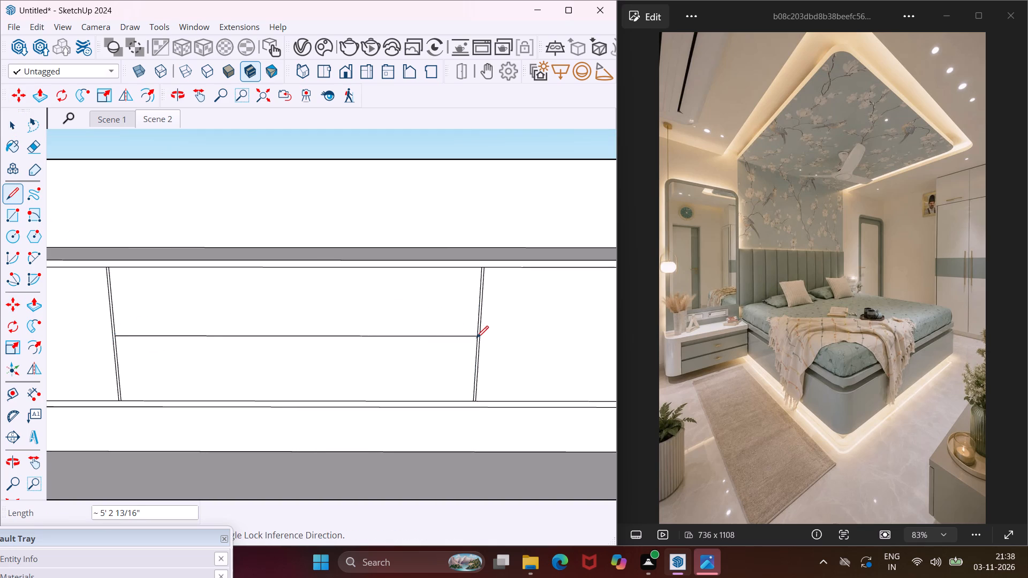
key("Escape")
key("space")
Copy the middle bay's horizontal line 0.4" downward to mark the shelf thickness.
scroll(468, 338, "up", 2)
left_click(467, 337)
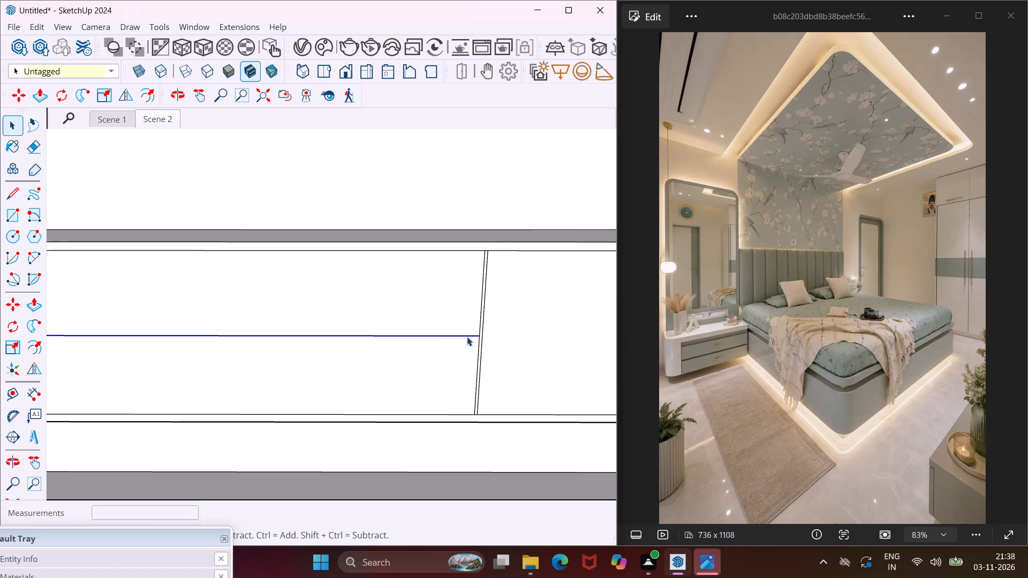
key("m")
scroll(469, 336, "up", 3)
left_click(480, 336)
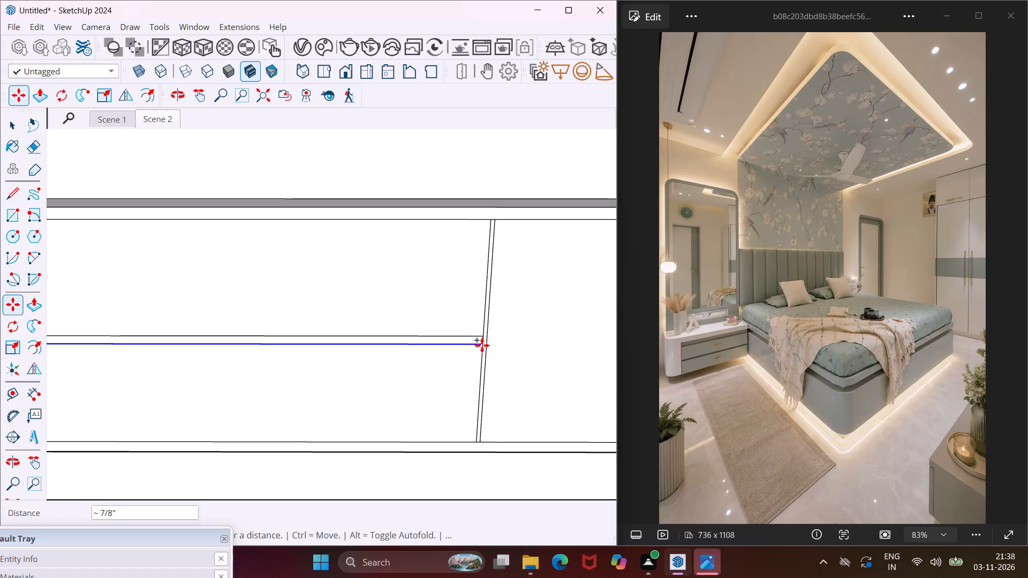
type(".4\"")
key("Return")
key("Escape")
key("space")
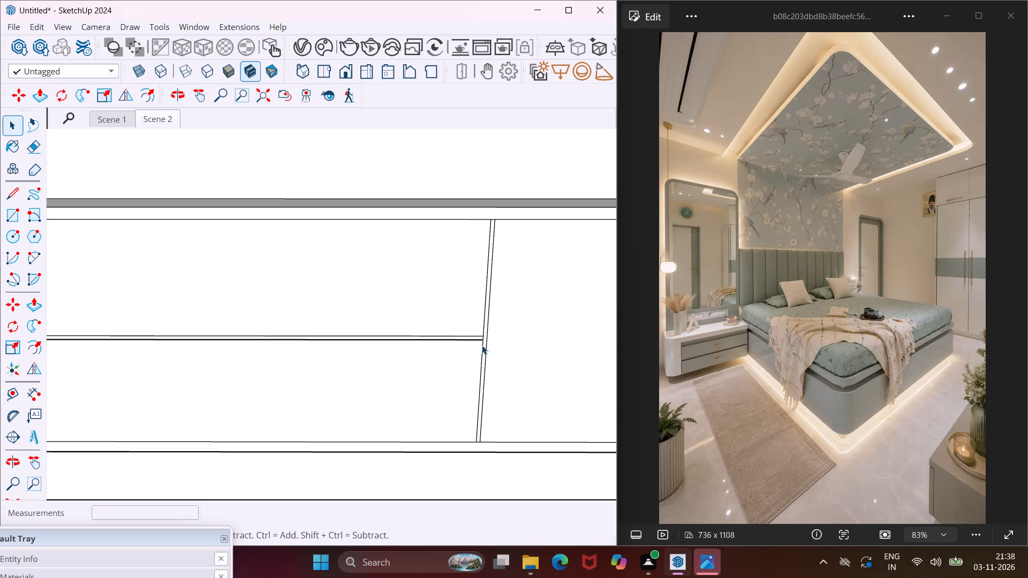
Push/Pull the upper face of the middle bay 1' into the box to form an open niche.
scroll(487, 321, "down", 5)
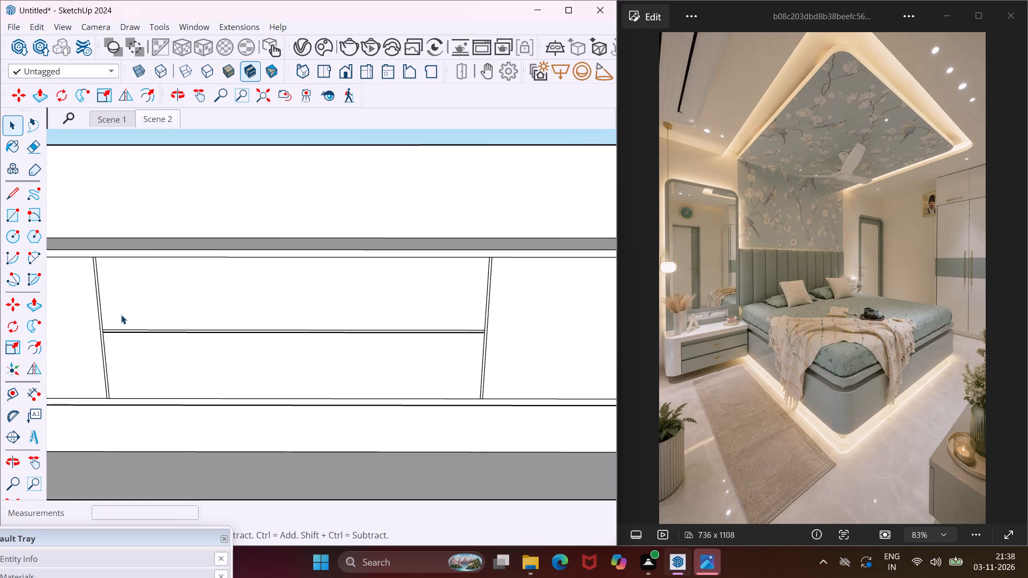
middle_click_drag(121, 315, 168, 315)
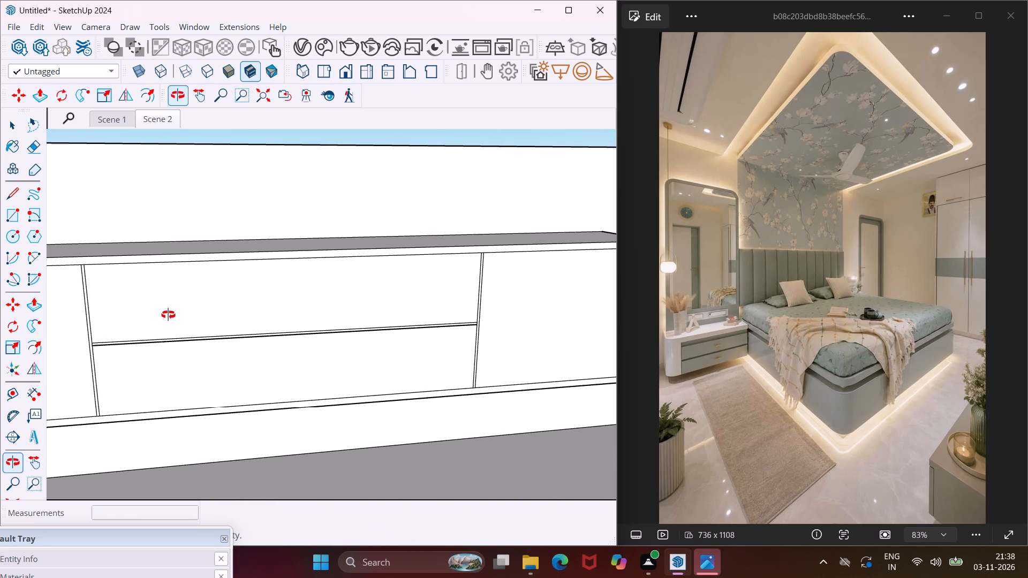
middle_click_drag(168, 315, 148, 320)
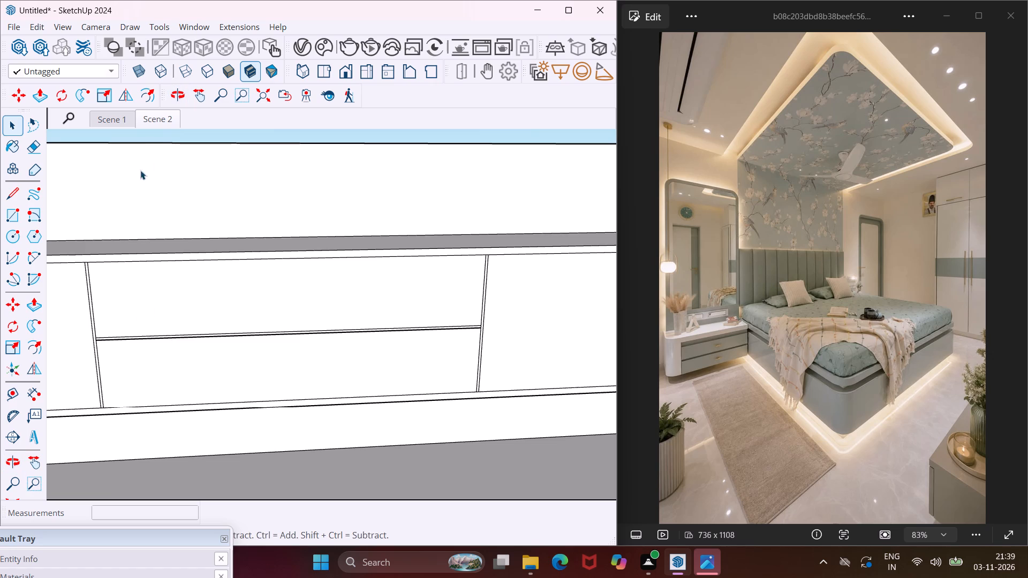
left_click(199, 100)
left_click_drag(218, 182, 244, 184)
key("Escape")
key("space")
left_click(248, 295)
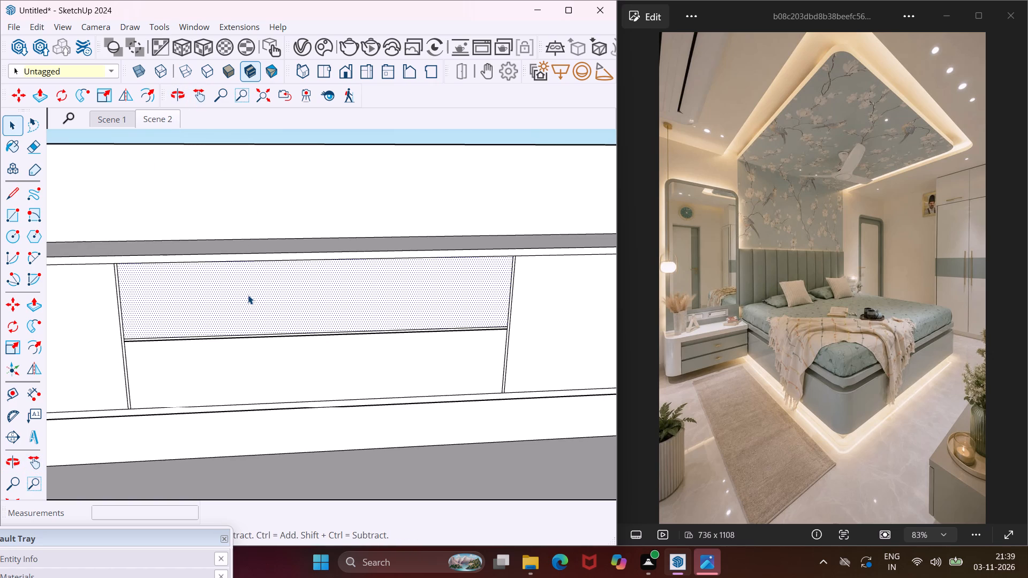
key("p")
left_click(248, 295)
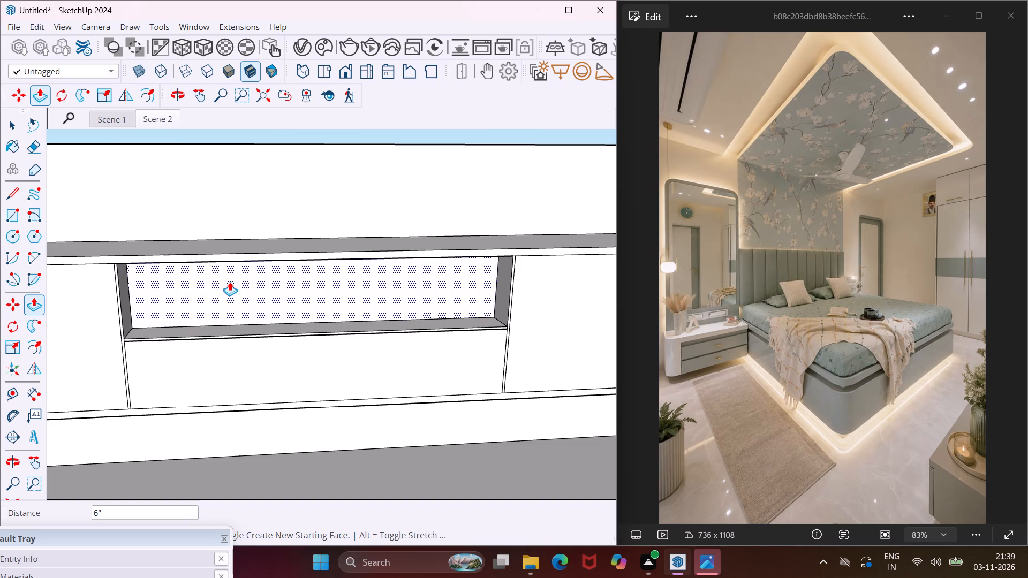
type("1'")
key("Return")
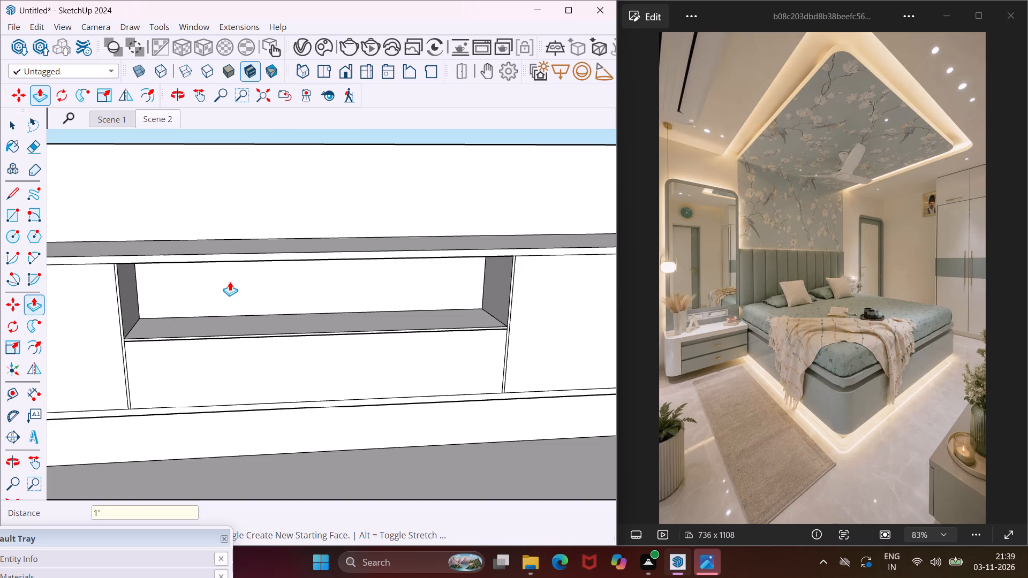
key("Escape")
key("space")
scroll(262, 288, "down", 1)
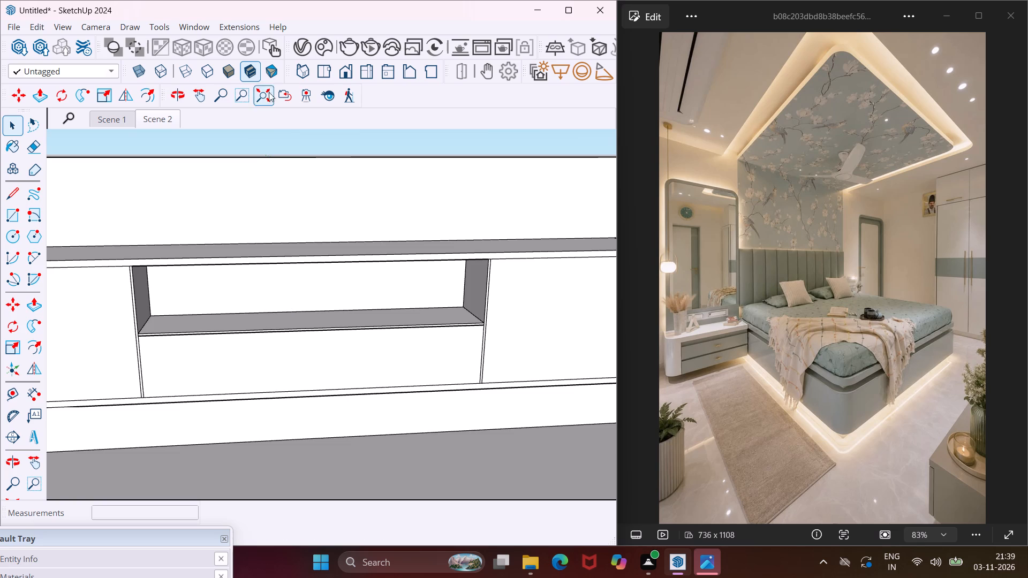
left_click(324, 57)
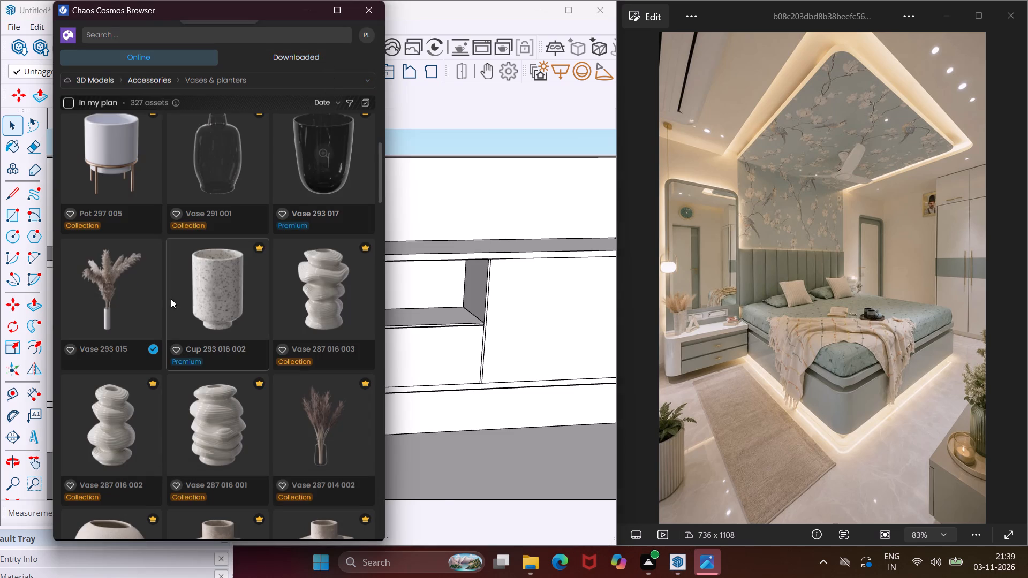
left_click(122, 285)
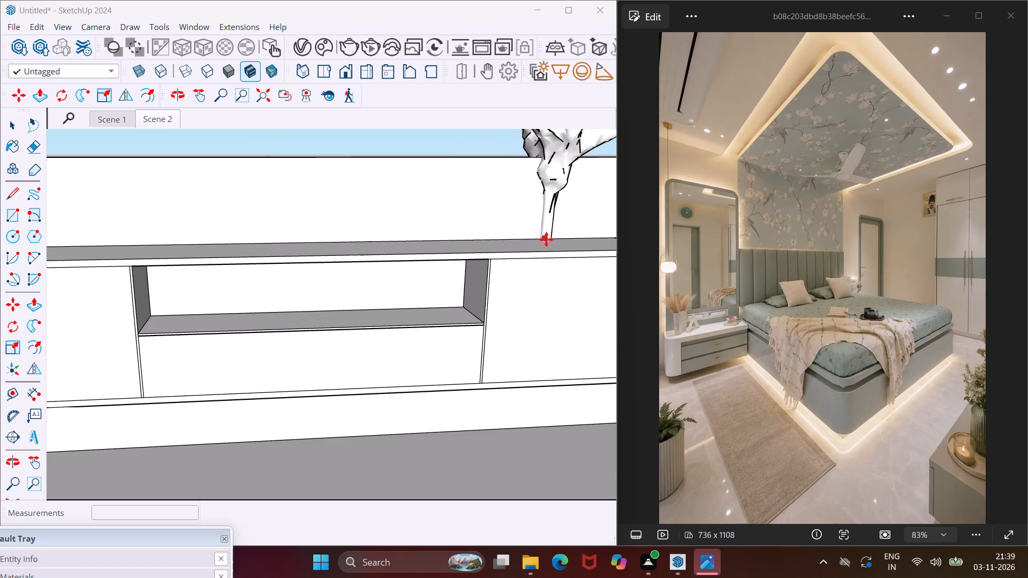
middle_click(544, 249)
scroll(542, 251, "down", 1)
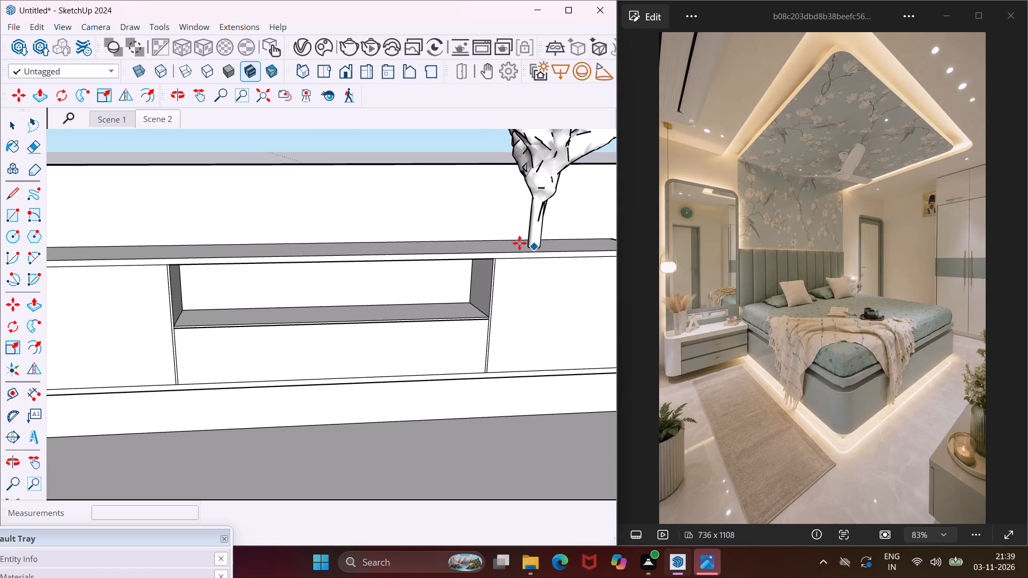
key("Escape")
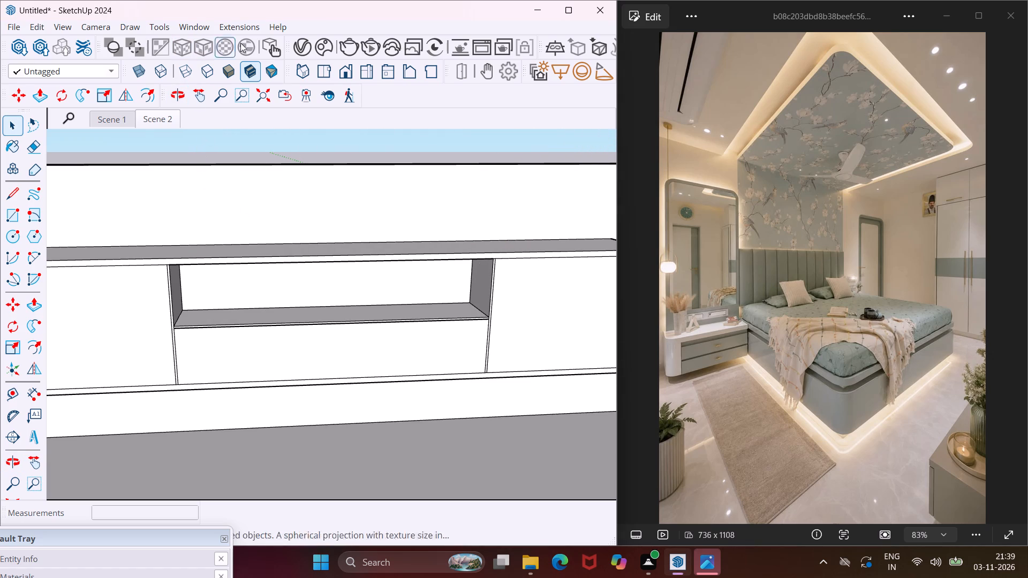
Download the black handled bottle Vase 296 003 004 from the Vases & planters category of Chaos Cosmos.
left_click(329, 50)
scroll(265, 308, "down", 2)
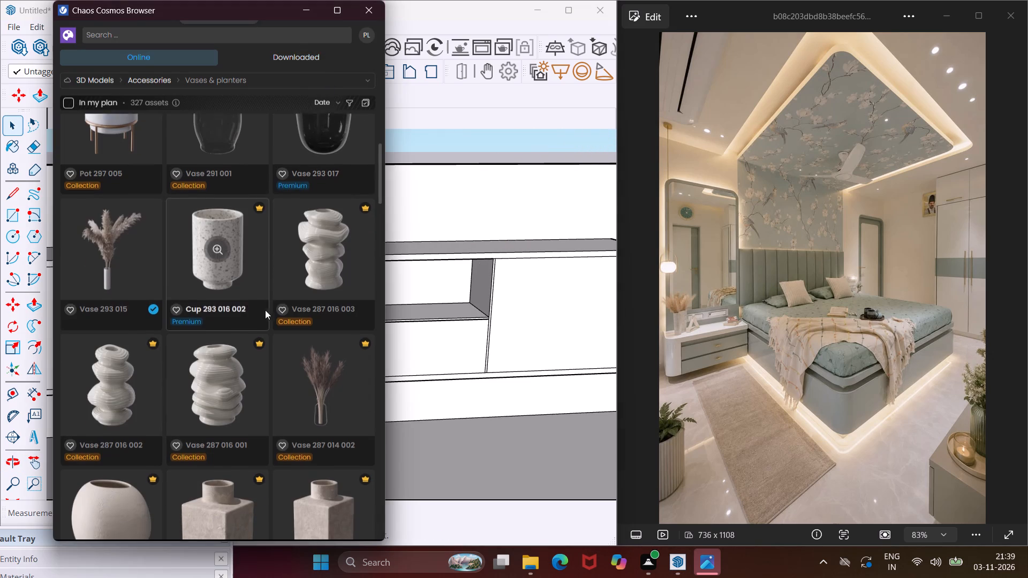
scroll(265, 310, "down", 9)
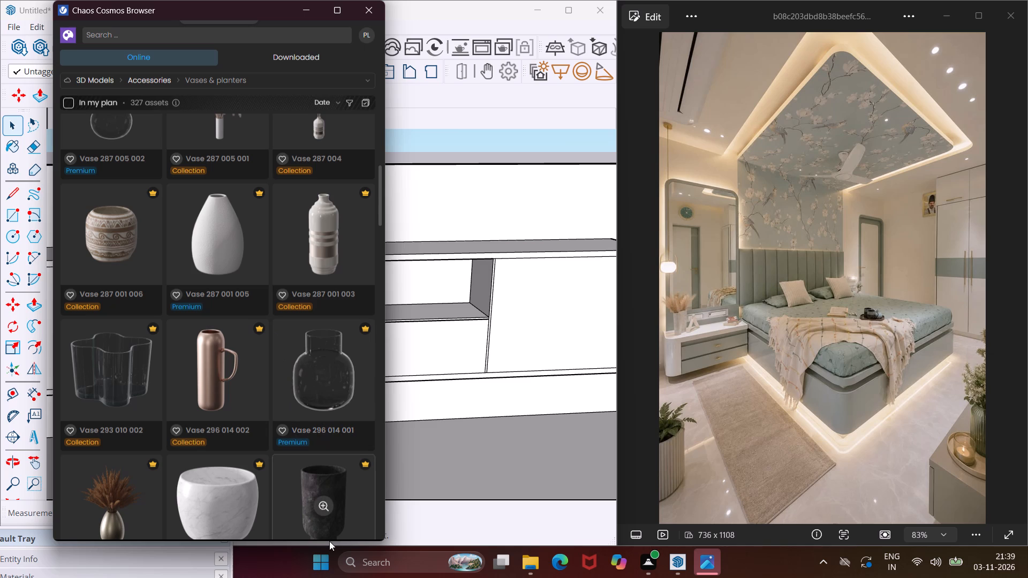
scroll(172, 448, "down", 8)
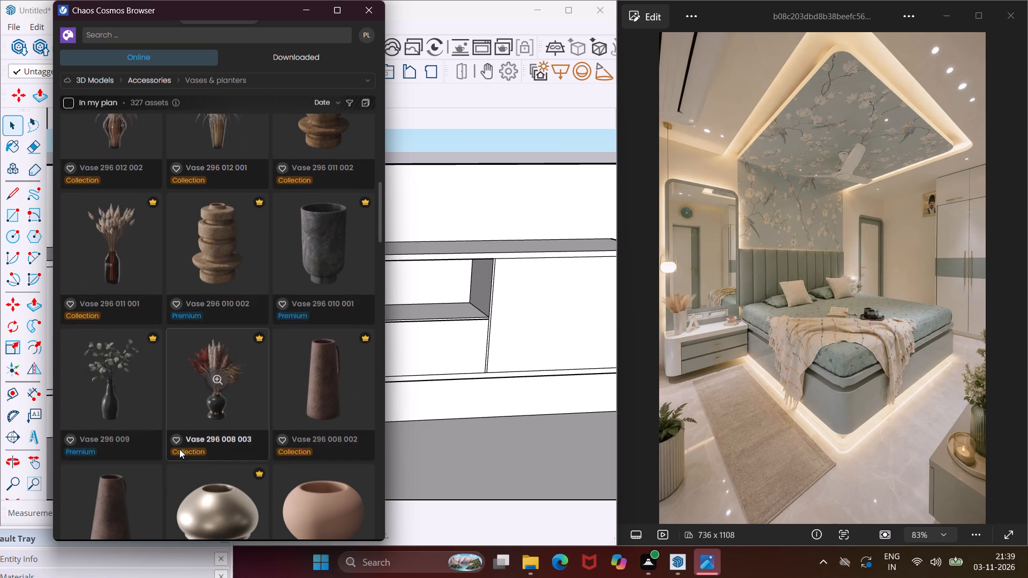
scroll(179, 449, "down", 13)
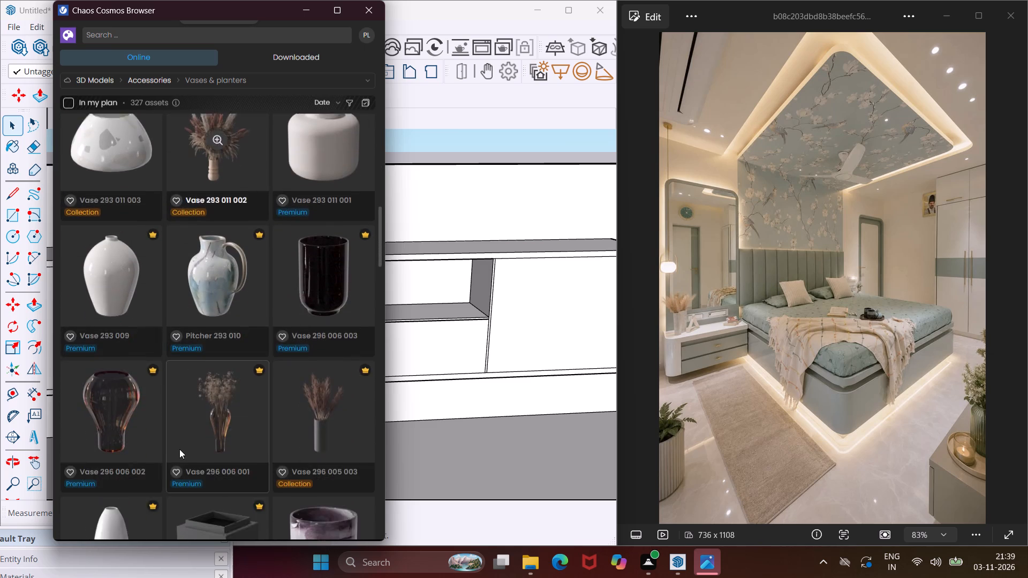
scroll(179, 449, "down", 7)
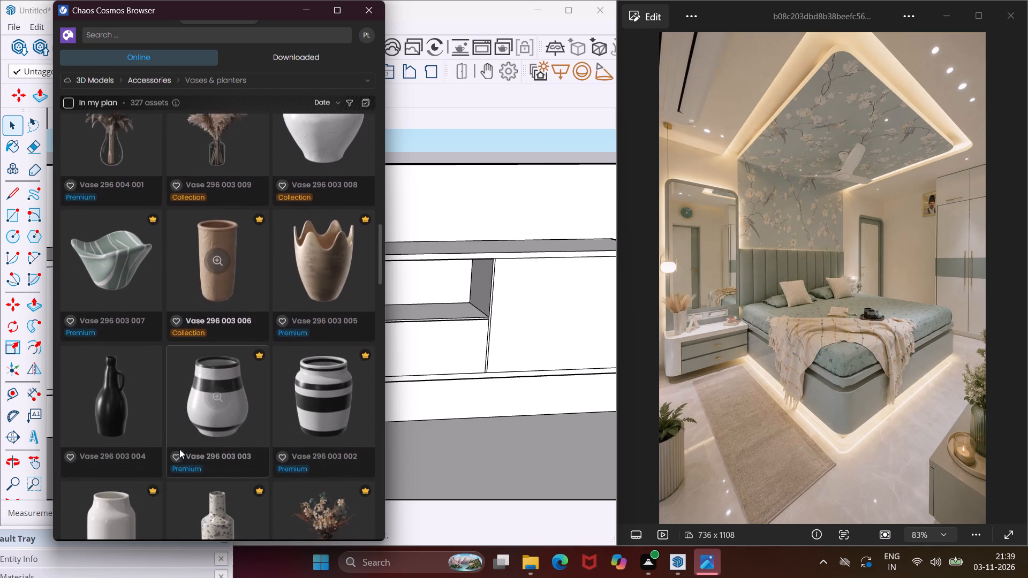
scroll(179, 449, "down", 3)
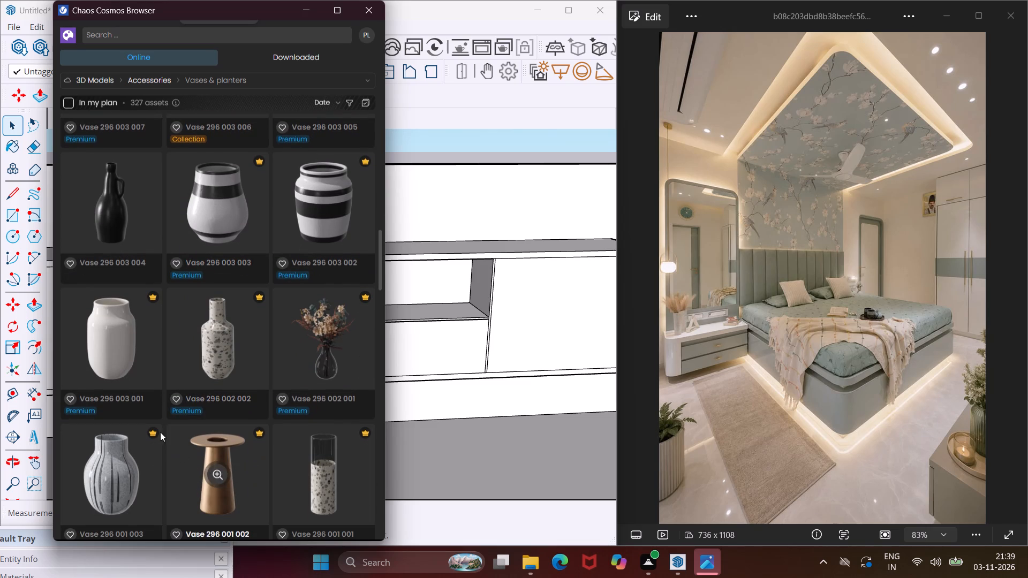
left_click(119, 199)
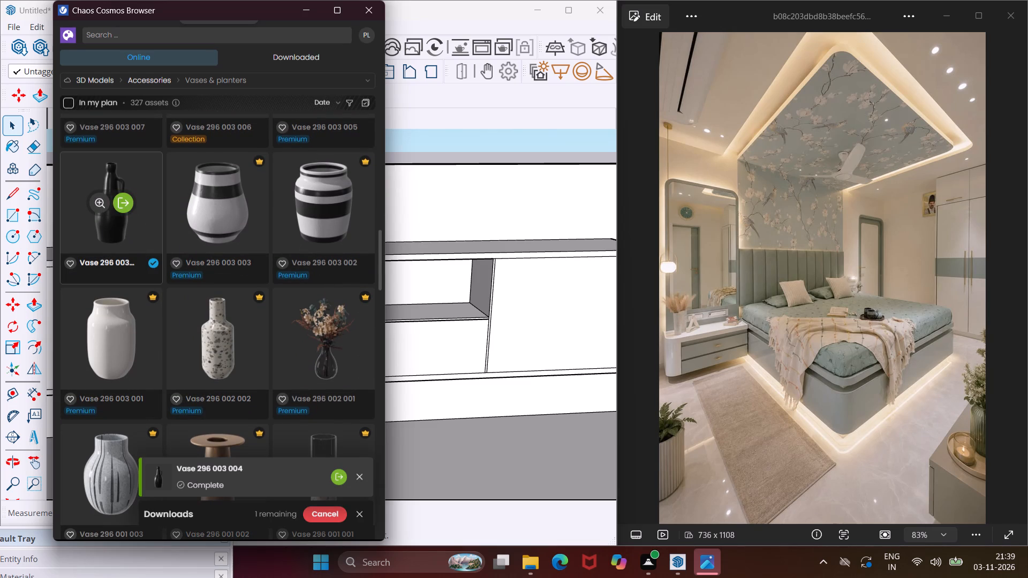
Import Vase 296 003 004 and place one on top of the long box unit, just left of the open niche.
left_click(118, 204)
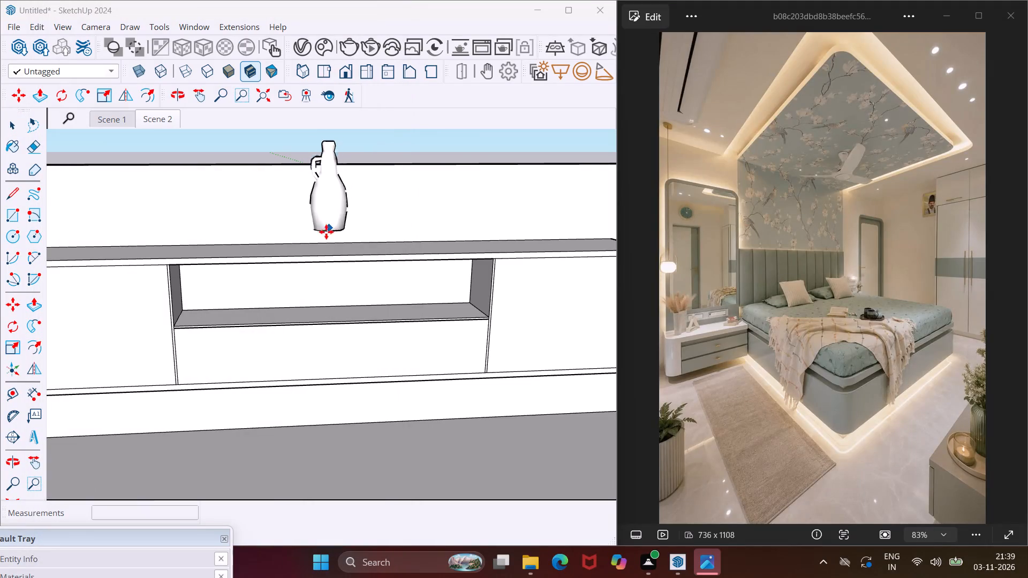
middle_click_drag(184, 248, 186, 275)
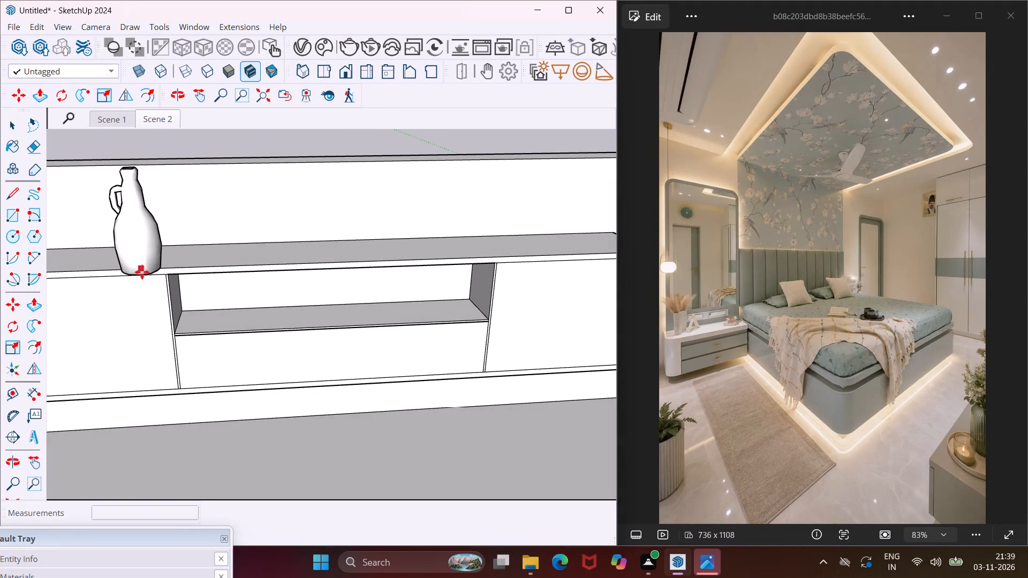
left_click(119, 259)
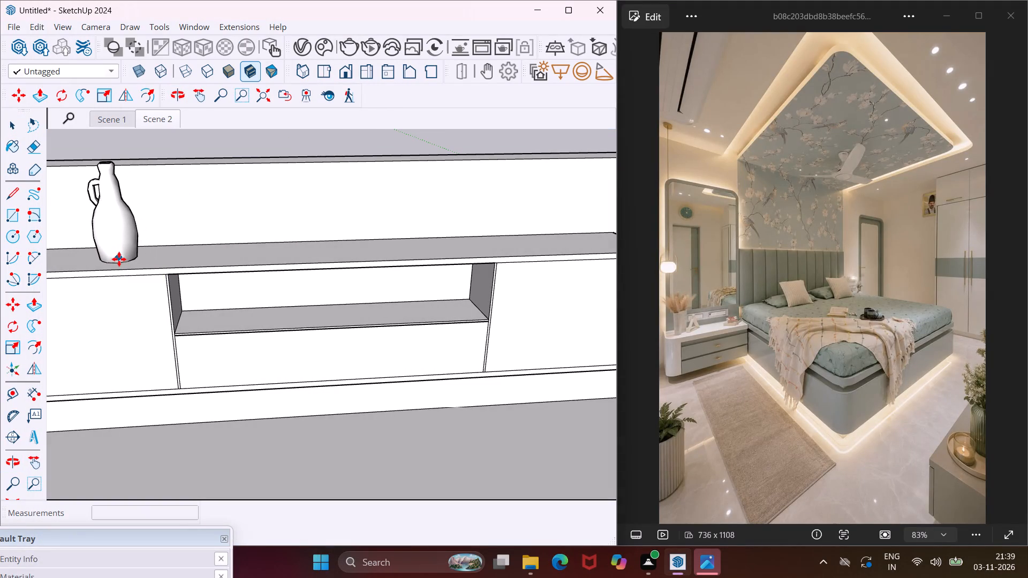
scroll(117, 273, "down", 3)
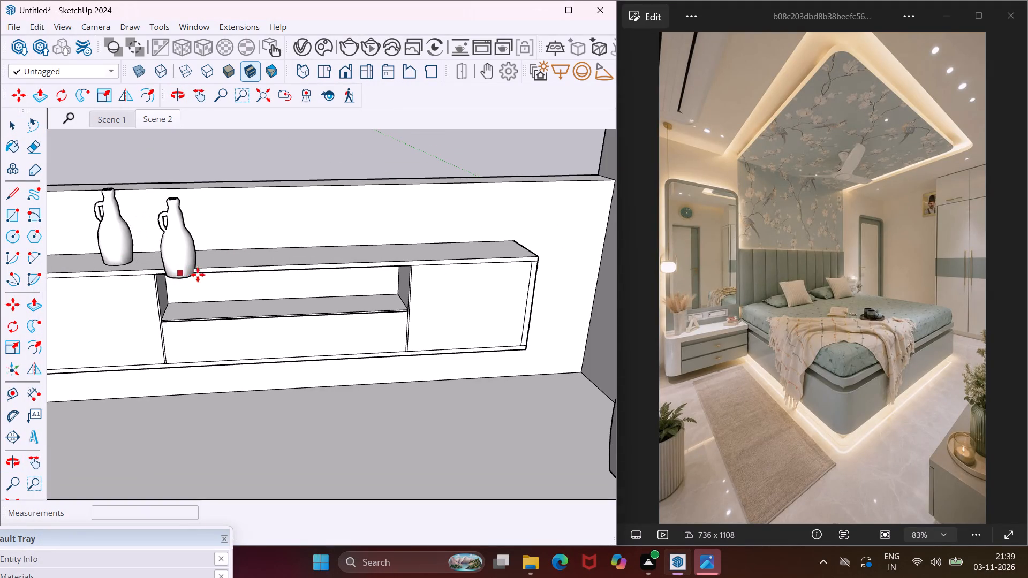
scroll(196, 264, "up", 2)
key("Escape")
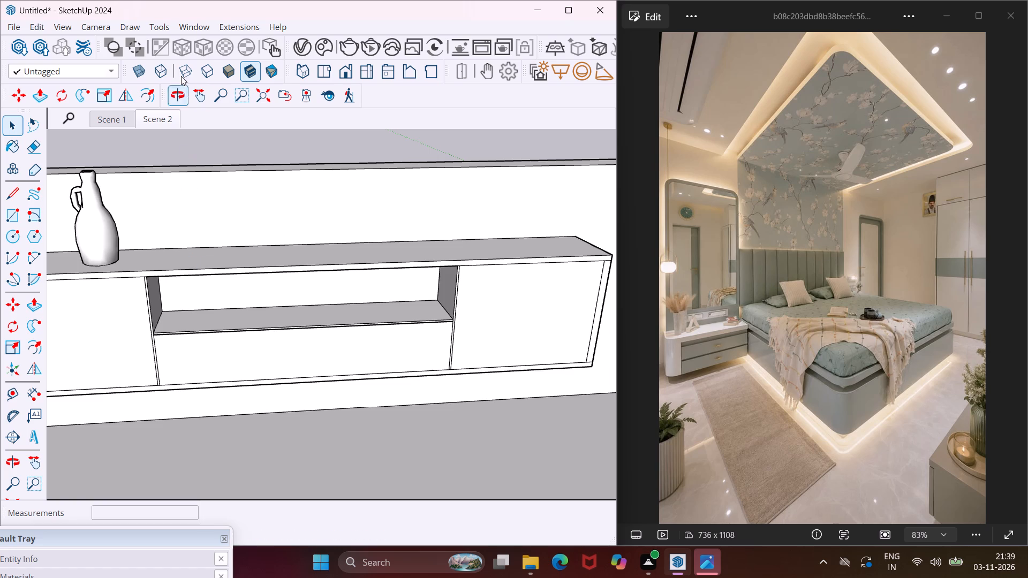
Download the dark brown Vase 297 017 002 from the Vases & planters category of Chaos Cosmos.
left_click(318, 52)
scroll(246, 314, "down", 3)
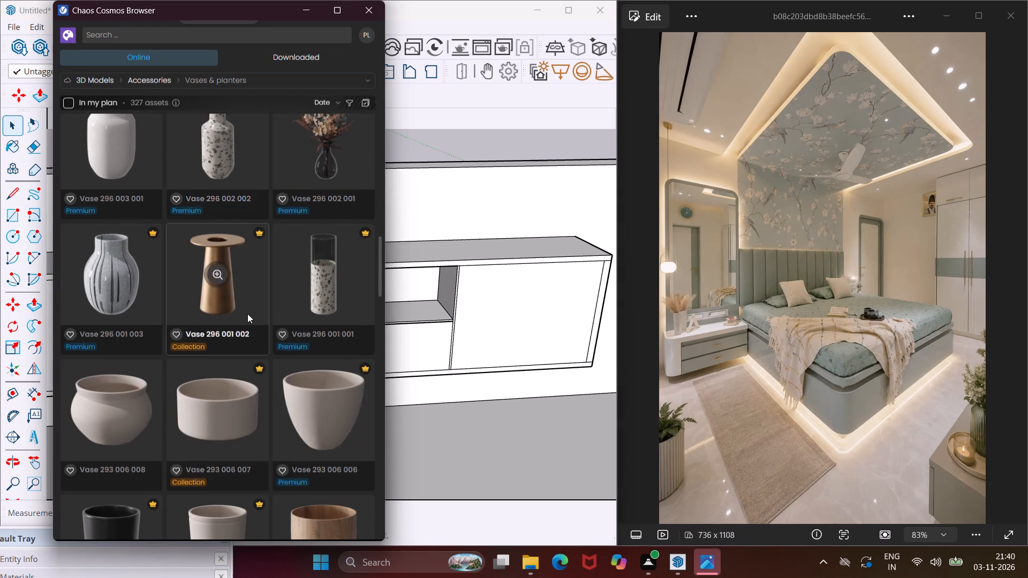
scroll(247, 314, "down", 11)
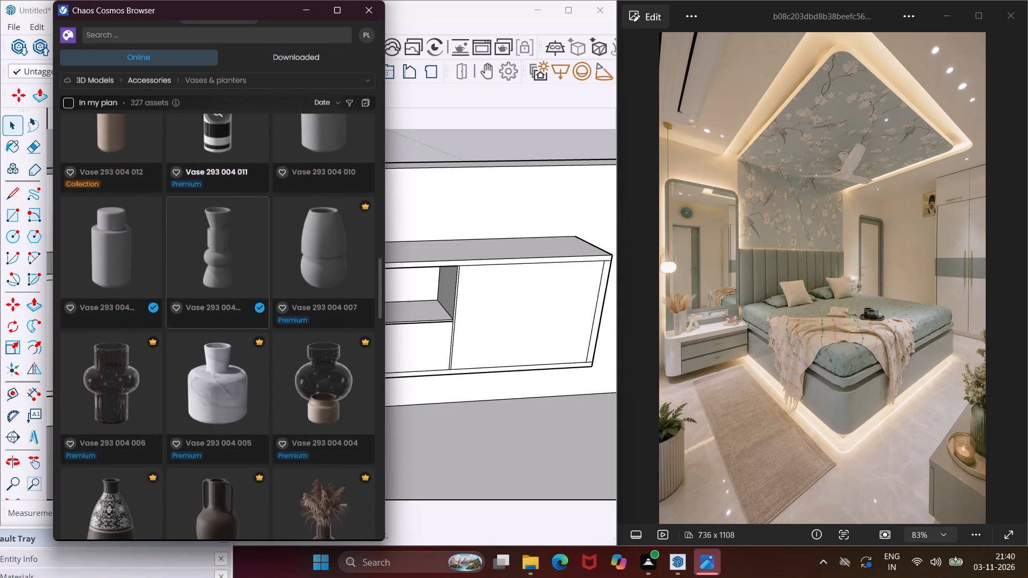
scroll(256, 310, "down", 7)
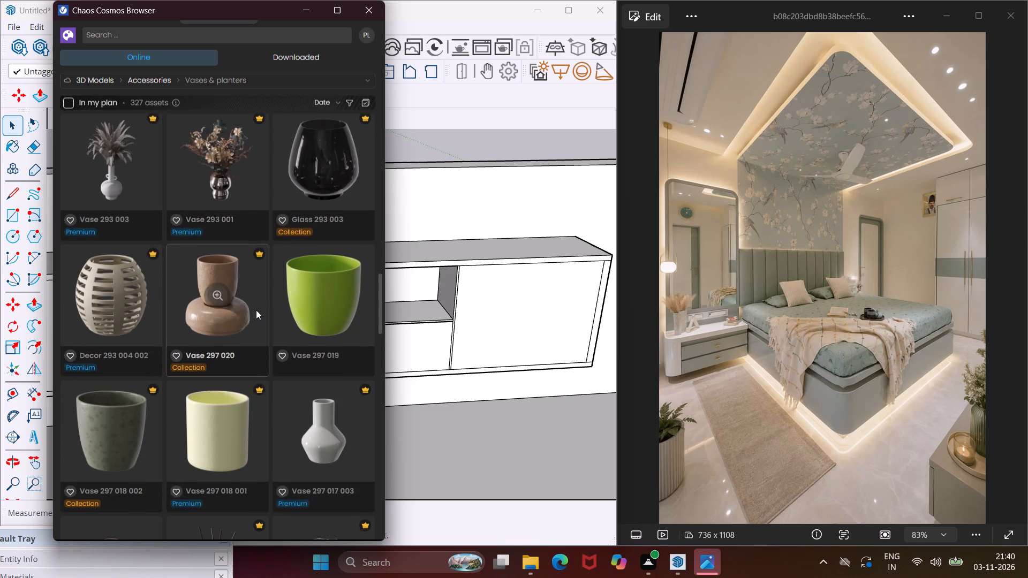
scroll(256, 310, "down", 8)
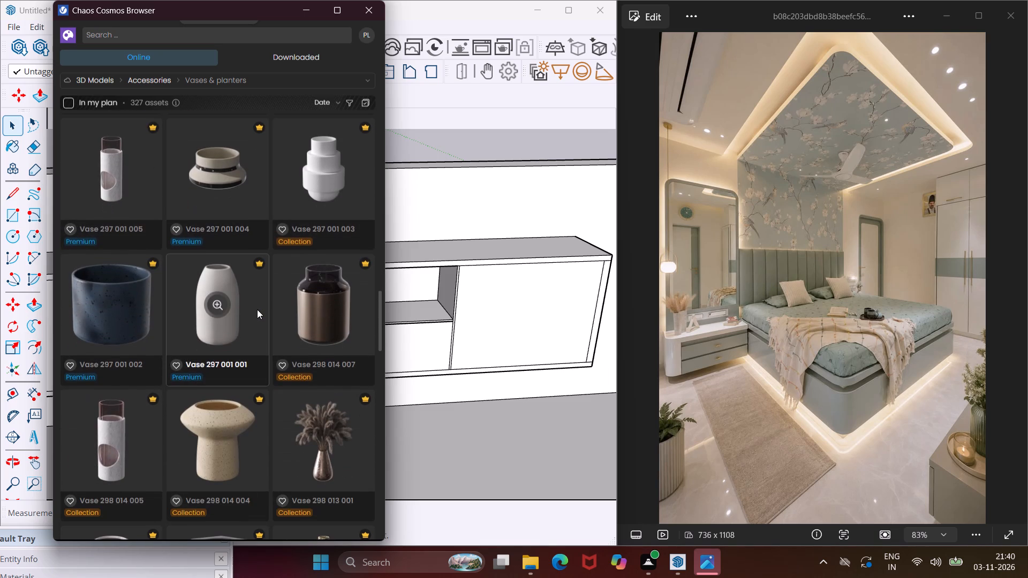
scroll(257, 309, "up", 3)
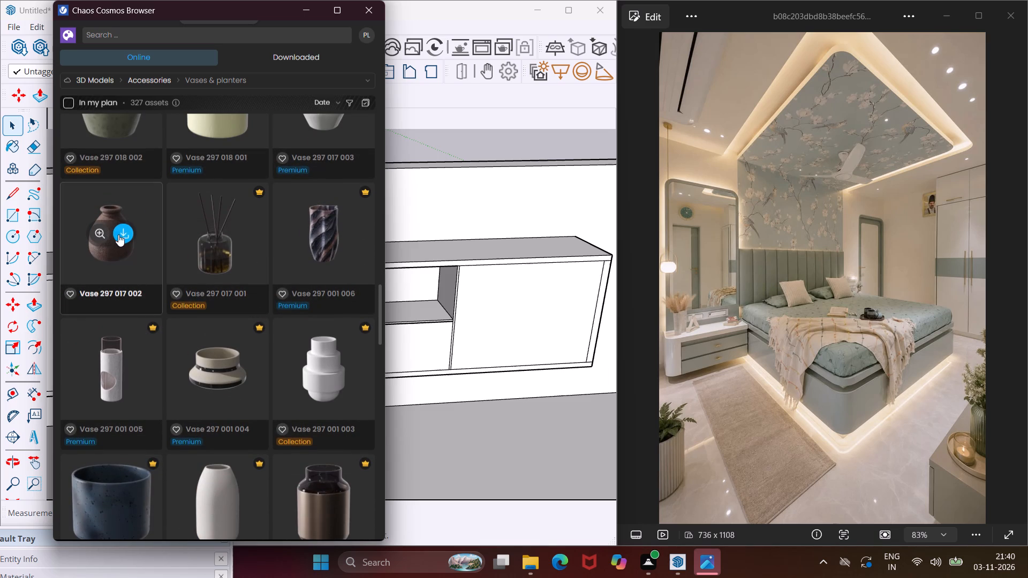
left_click(120, 233)
Download the two-piece black and grey Decorative Vases and the bronze Ornamental Vase from the Vases & planters assets.
scroll(155, 254, "up", 3)
scroll(157, 261, "down", 4)
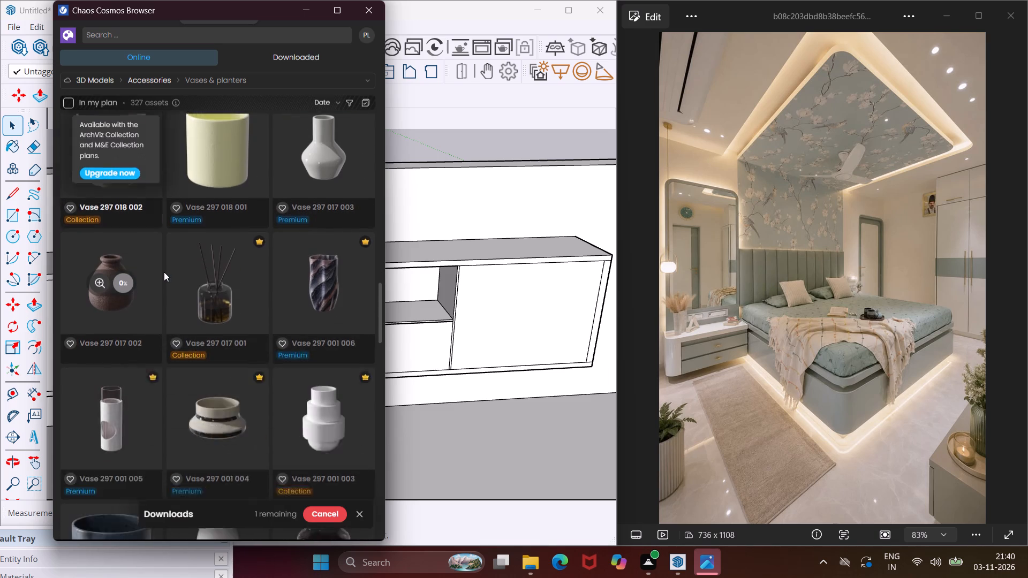
scroll(164, 272, "down", 6)
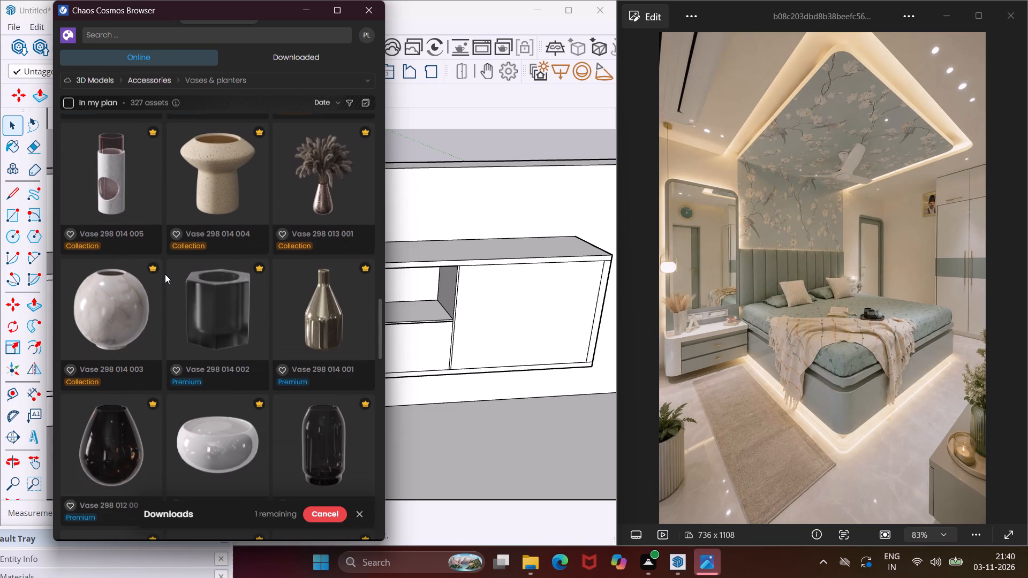
scroll(165, 274, "down", 9)
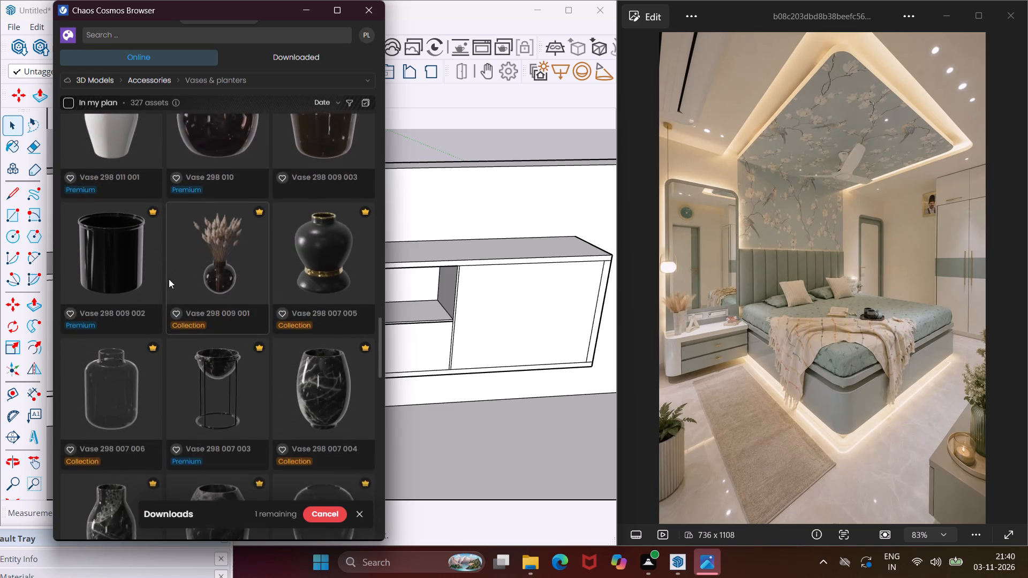
scroll(169, 279, "down", 7)
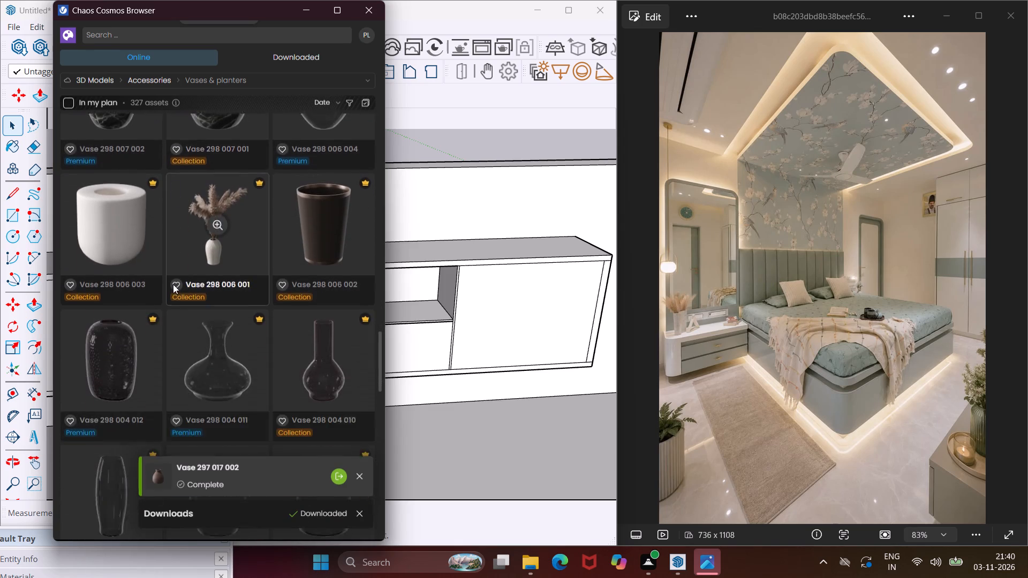
scroll(173, 284, "down", 3)
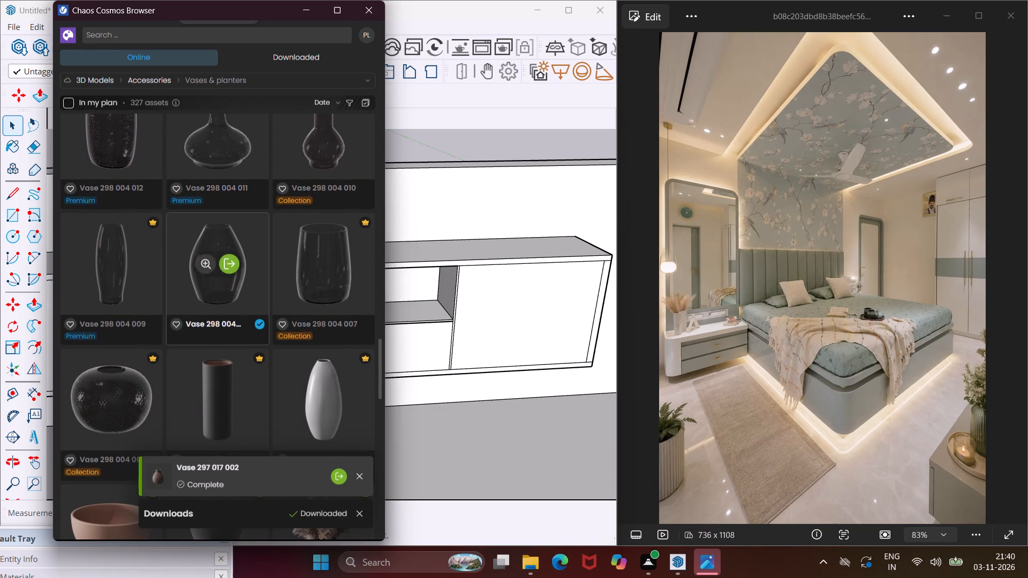
scroll(173, 284, "down", 7)
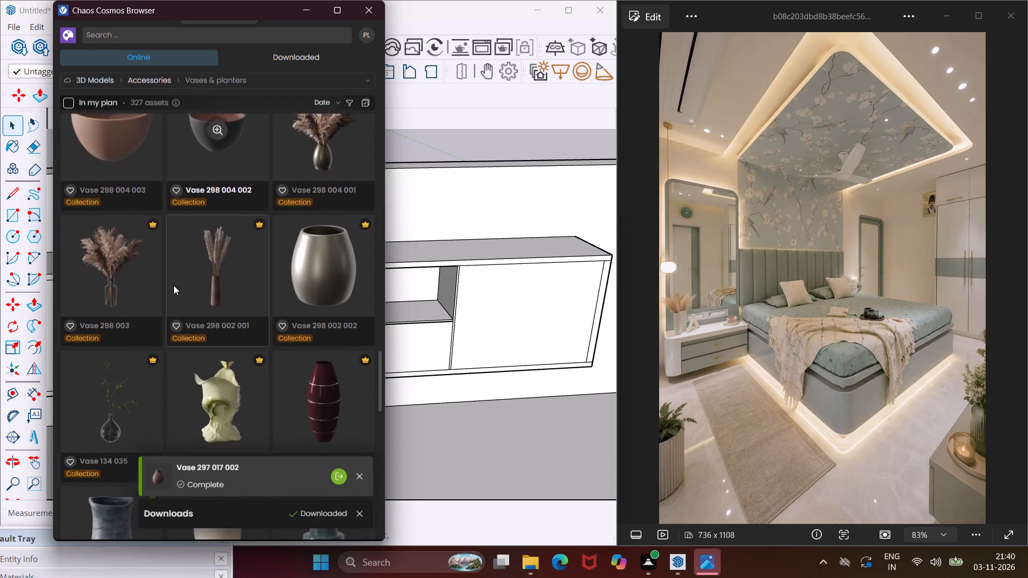
scroll(173, 285, "down", 5)
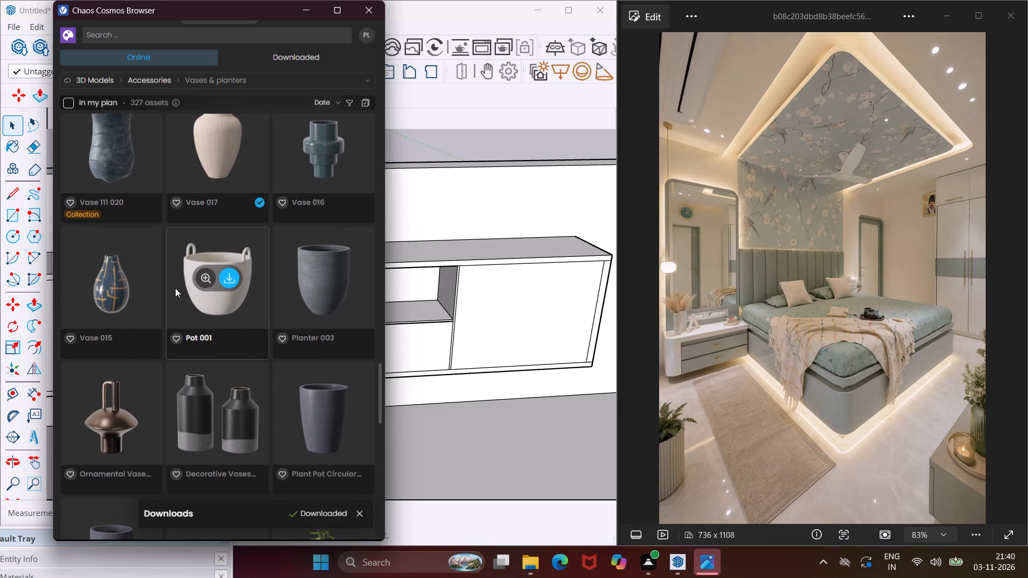
scroll(175, 288, "down", 3)
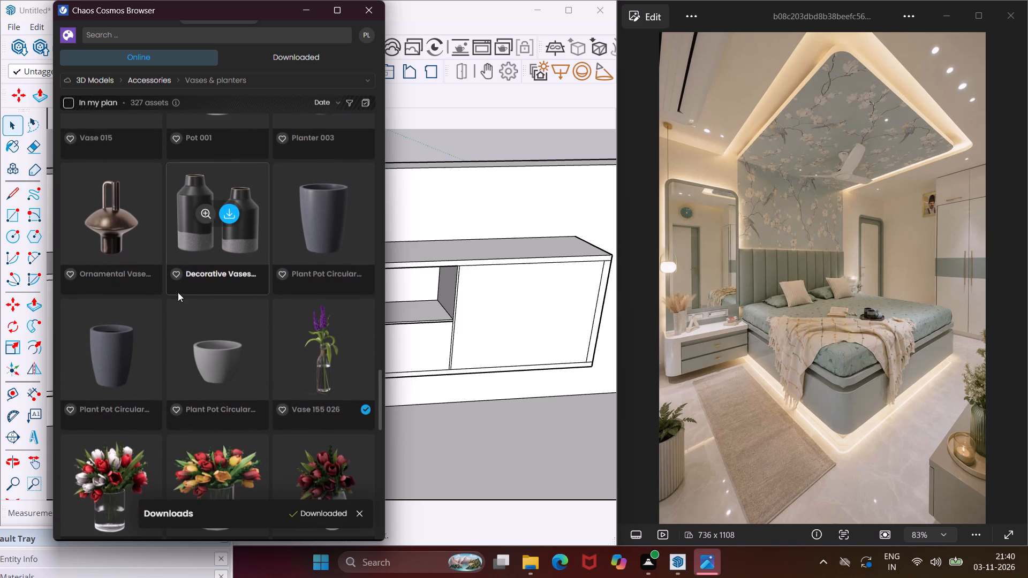
left_click(230, 219)
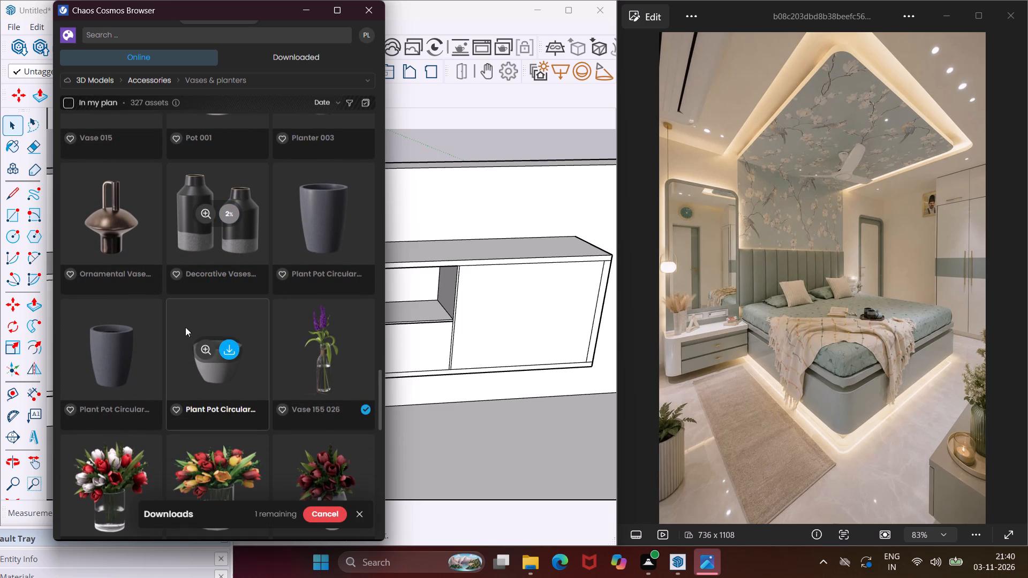
left_click(124, 212)
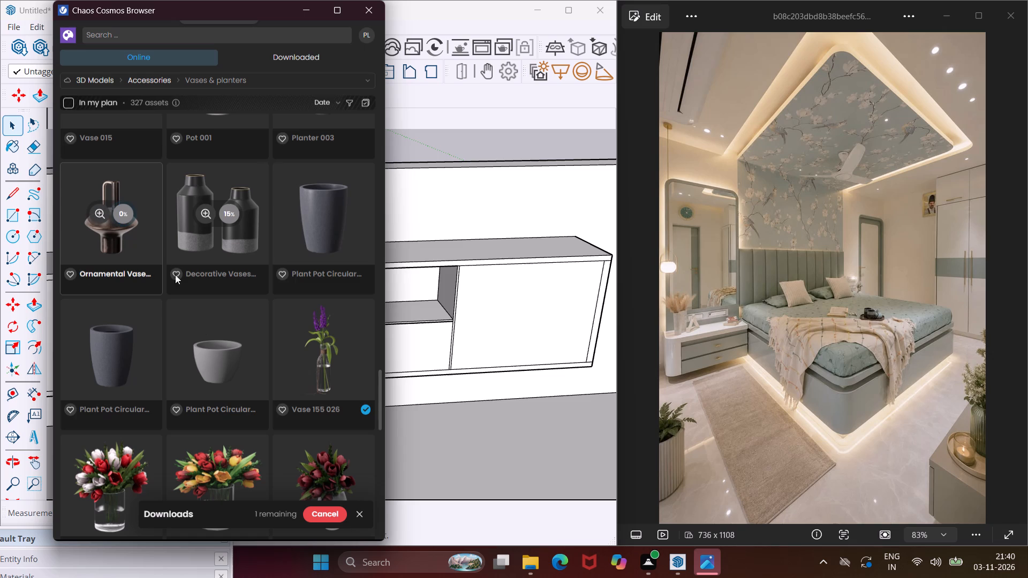
Download Plant 260 021, the leafy branches in a ribbed vase, from the Vases & planters assets.
scroll(202, 341, "down", 7)
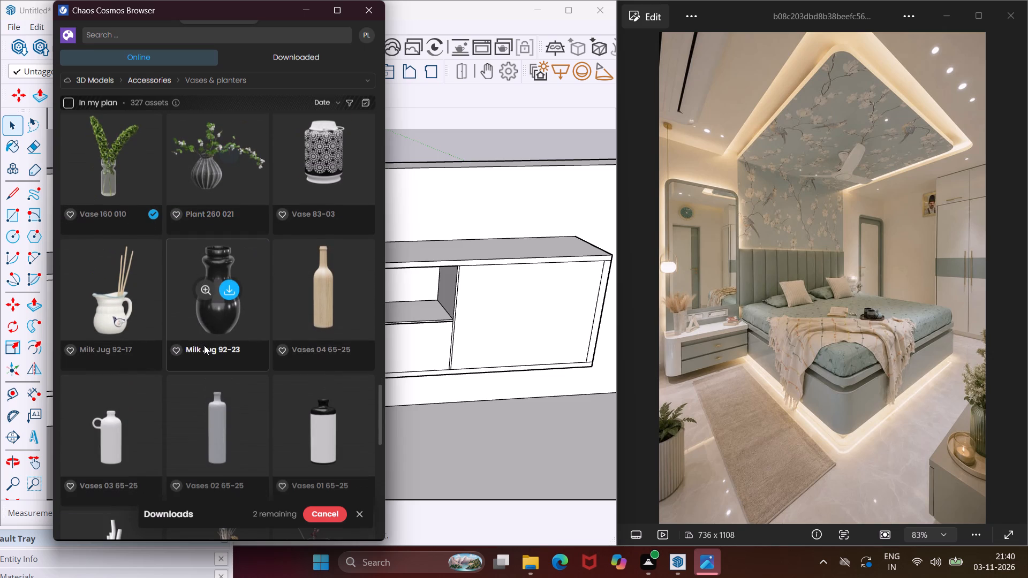
scroll(204, 345, "up", 2)
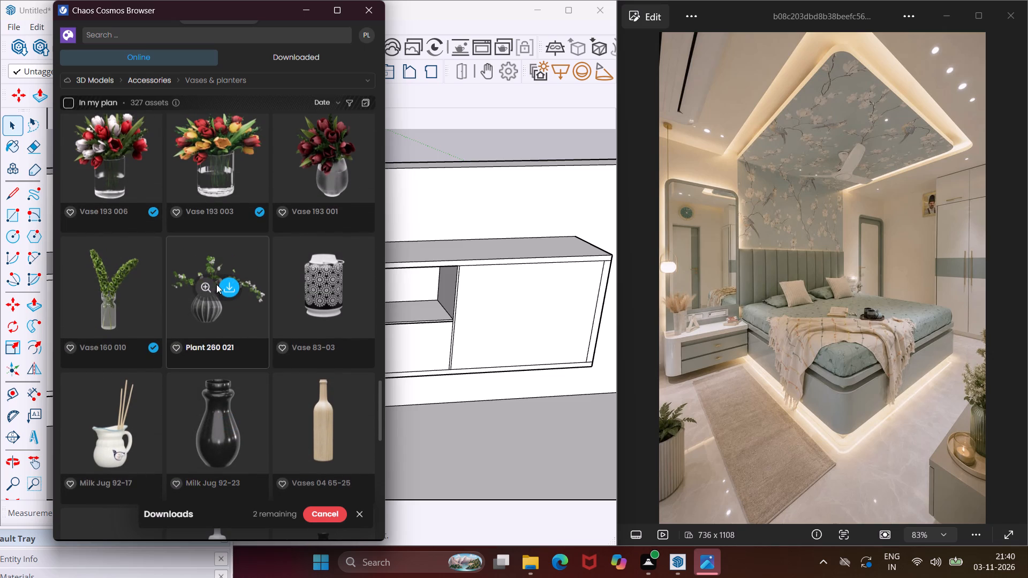
left_click(226, 284)
scroll(238, 330, "down", 1)
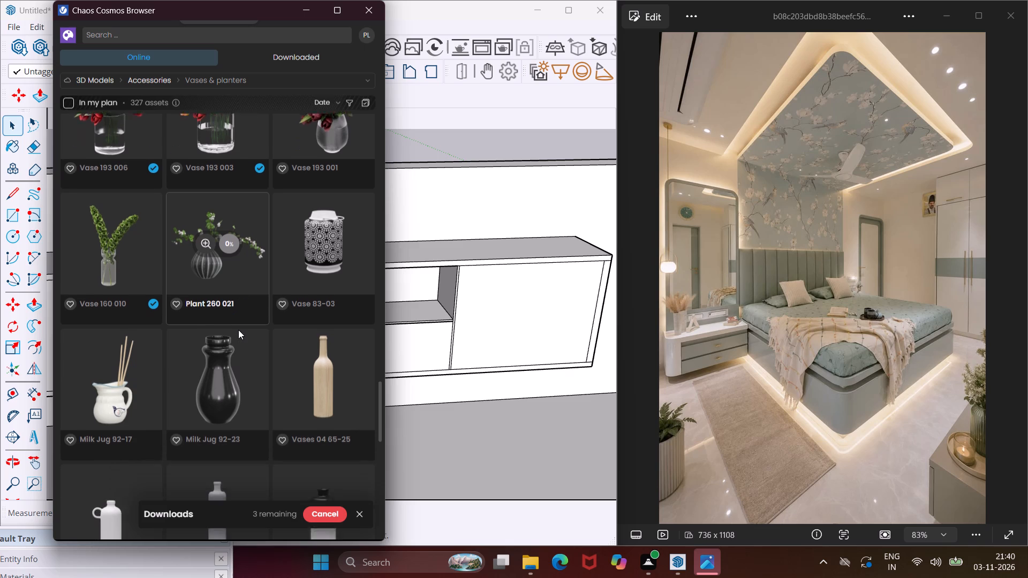
Download Milk Jug 92-17 and the Vases 04, 02, 01 and 03 65-25 assets from the Vases & planters category.
left_click(123, 360)
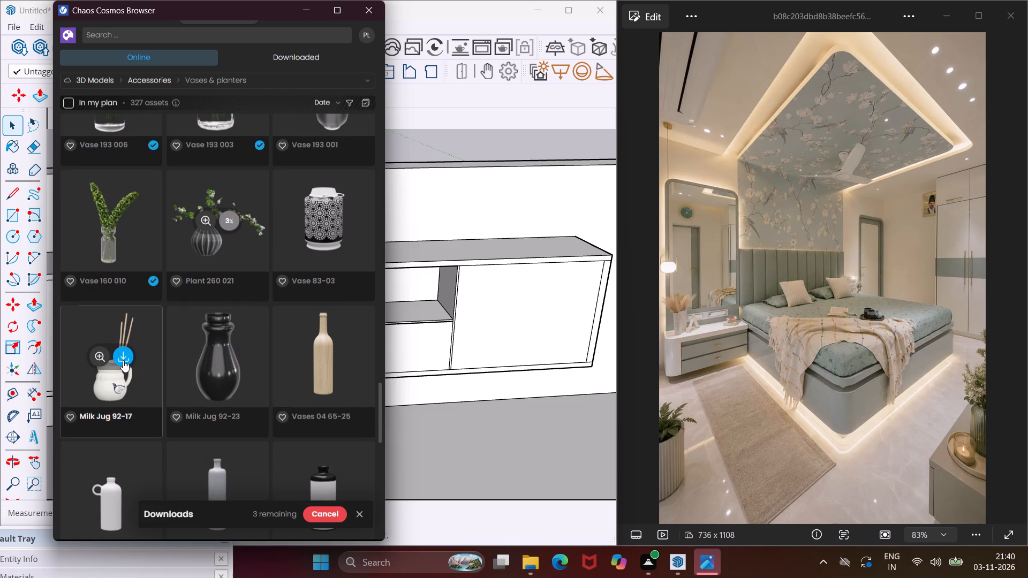
left_click(331, 352)
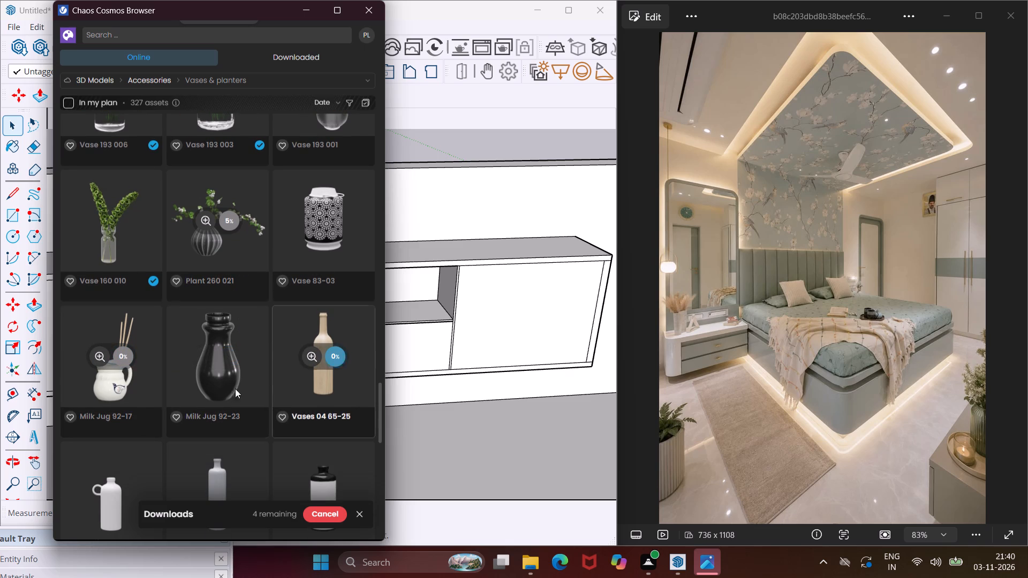
scroll(196, 397, "down", 2)
left_click(233, 354)
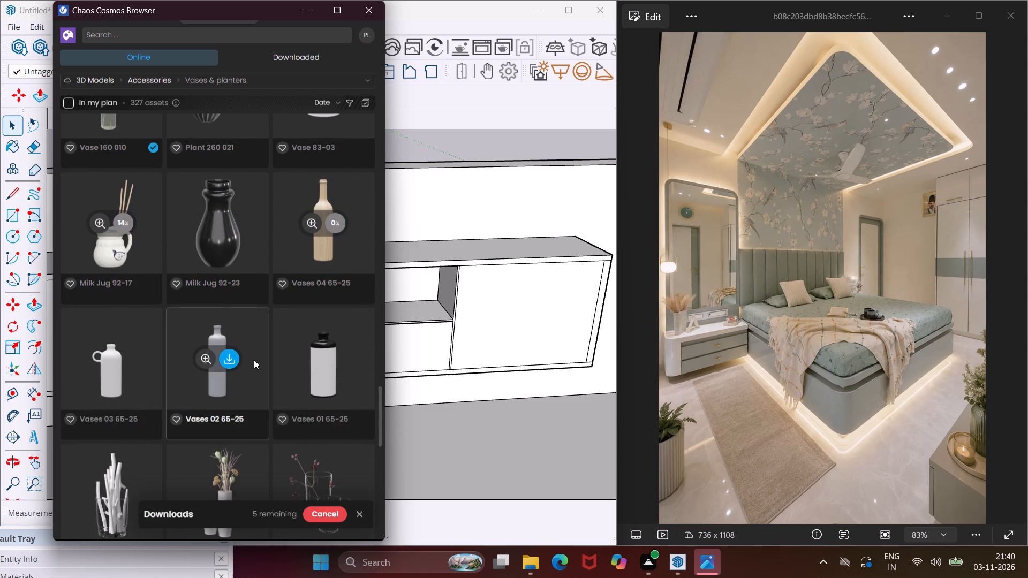
left_click(331, 356)
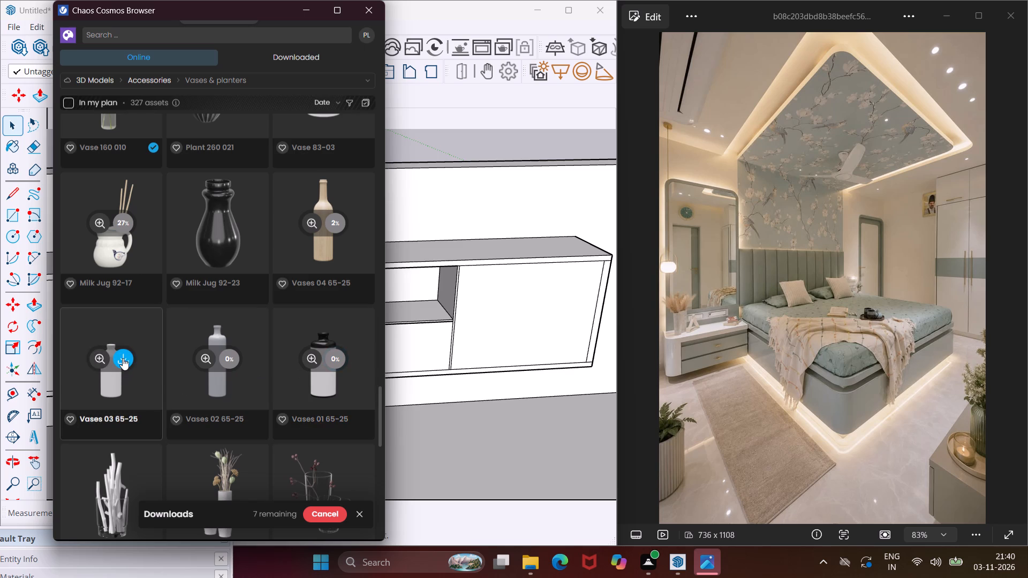
left_click(123, 358)
Download Vases 103-09, the pair of white cylinder vases with dried flowers, from the Vases & planters assets.
scroll(195, 358, "down", 2)
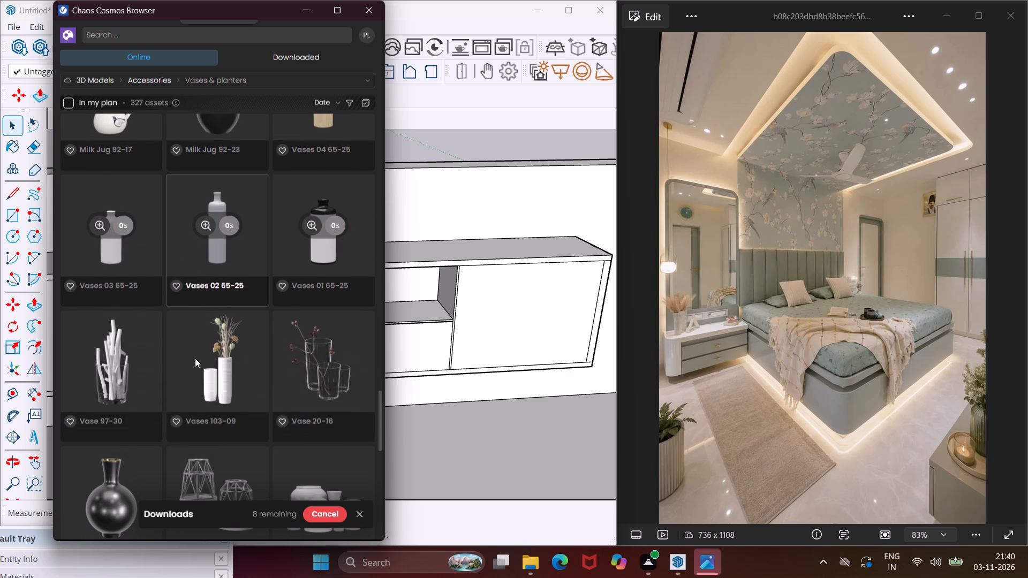
left_click(230, 360)
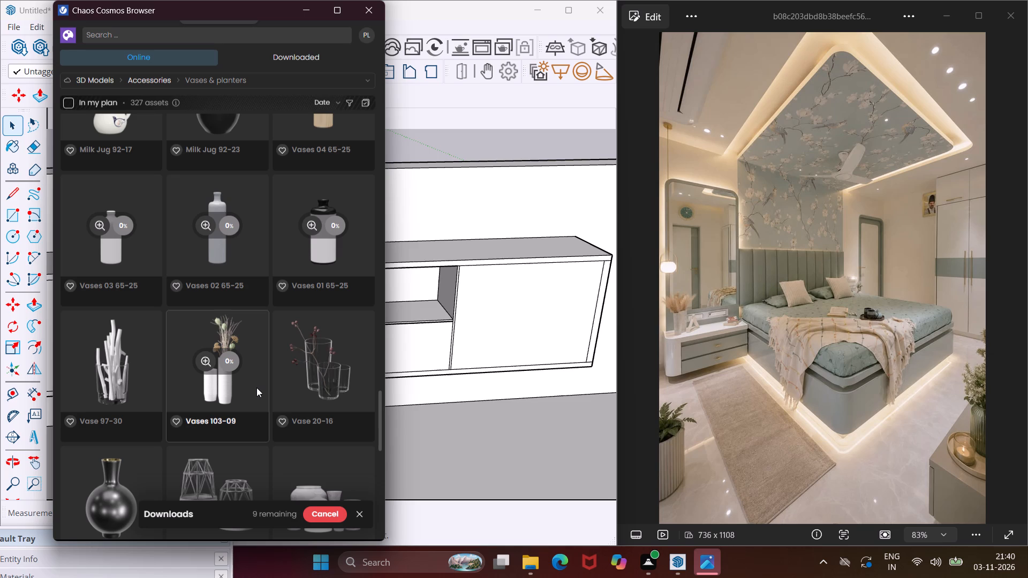
scroll(214, 384, "down", 1)
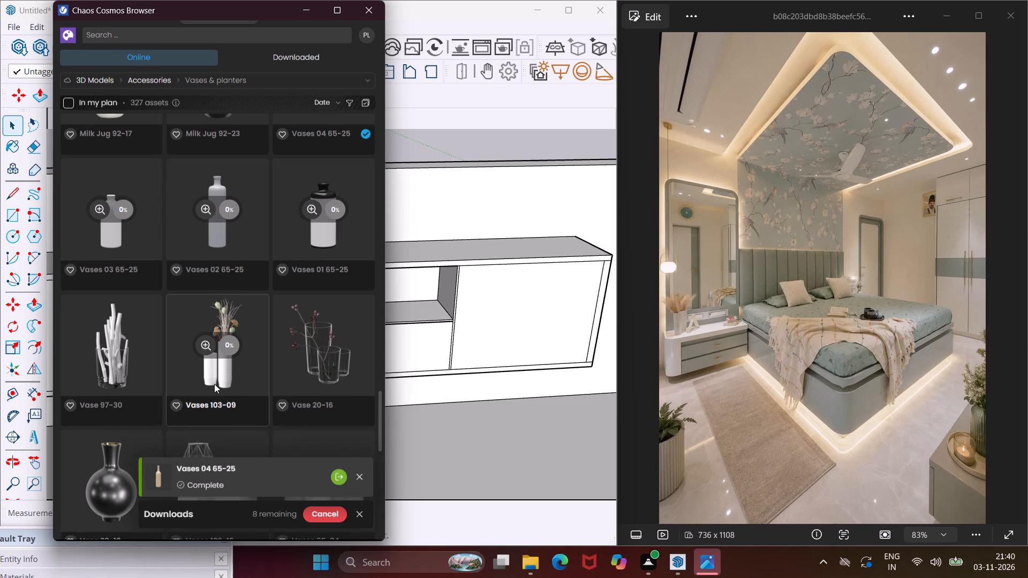
scroll(217, 378, "down", 1)
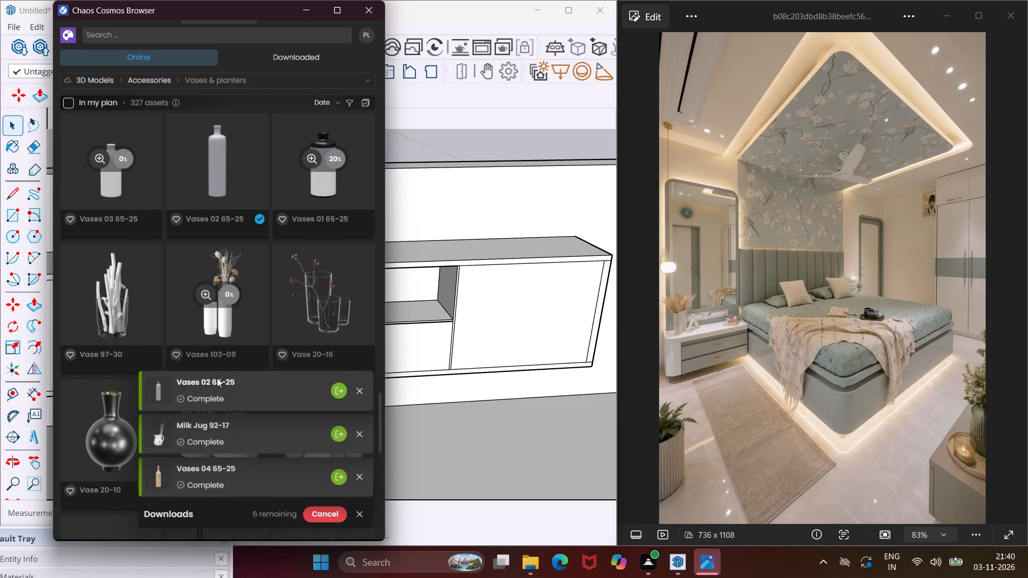
scroll(227, 349, "down", 3)
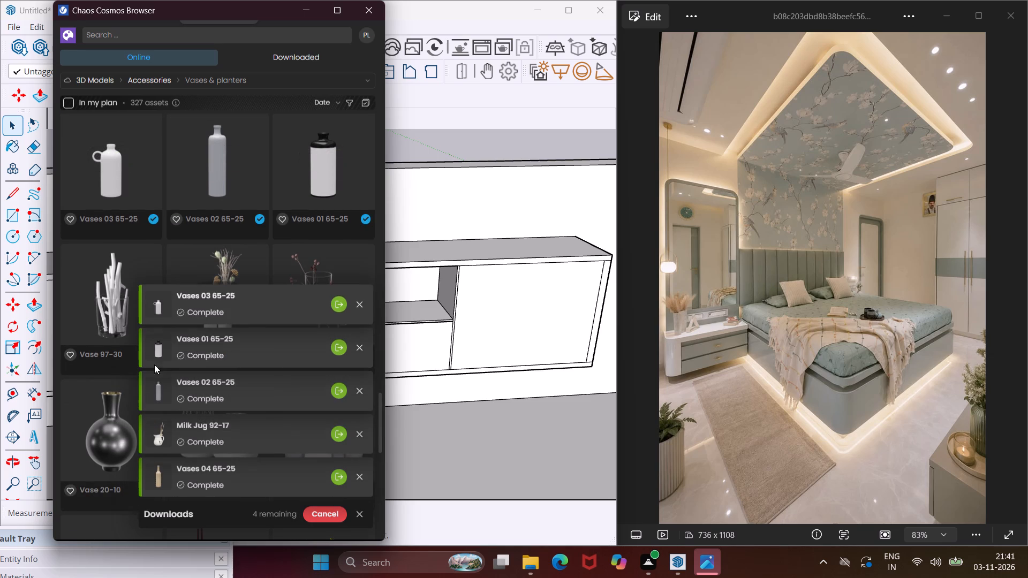
scroll(110, 391, "down", 2)
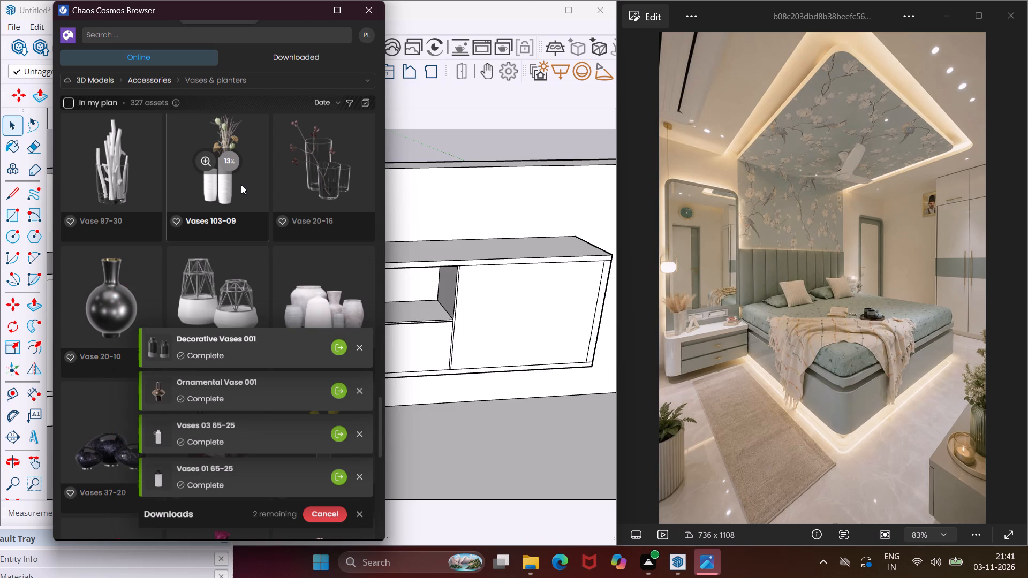
scroll(241, 186, "up", 1)
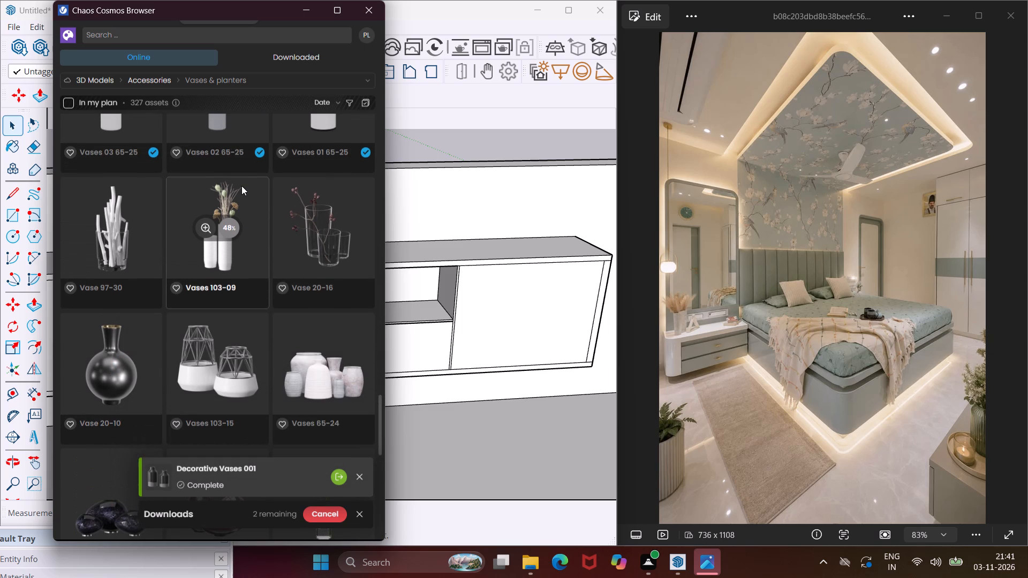
scroll(258, 220, "down", 1)
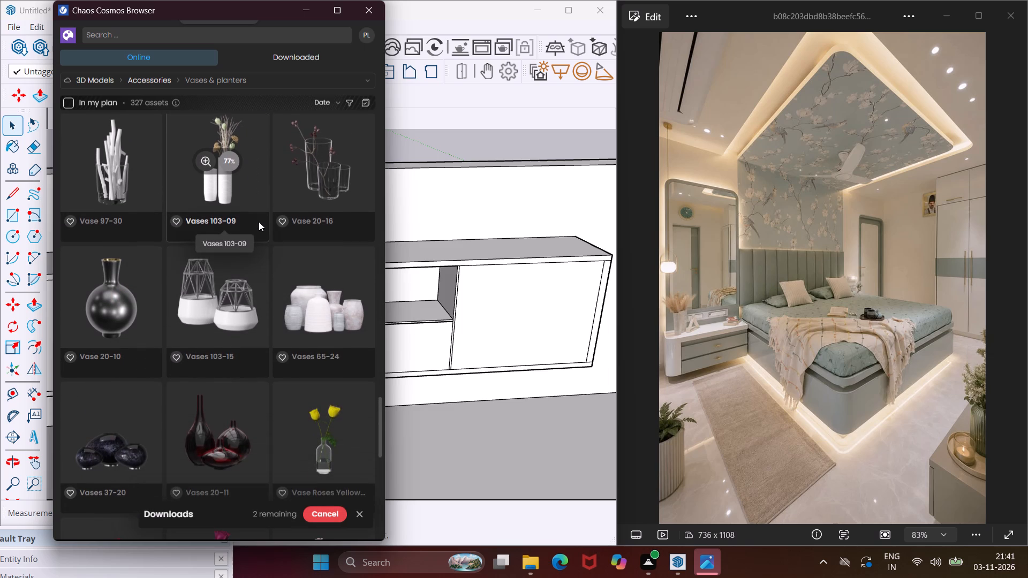
scroll(259, 222, "up", 2)
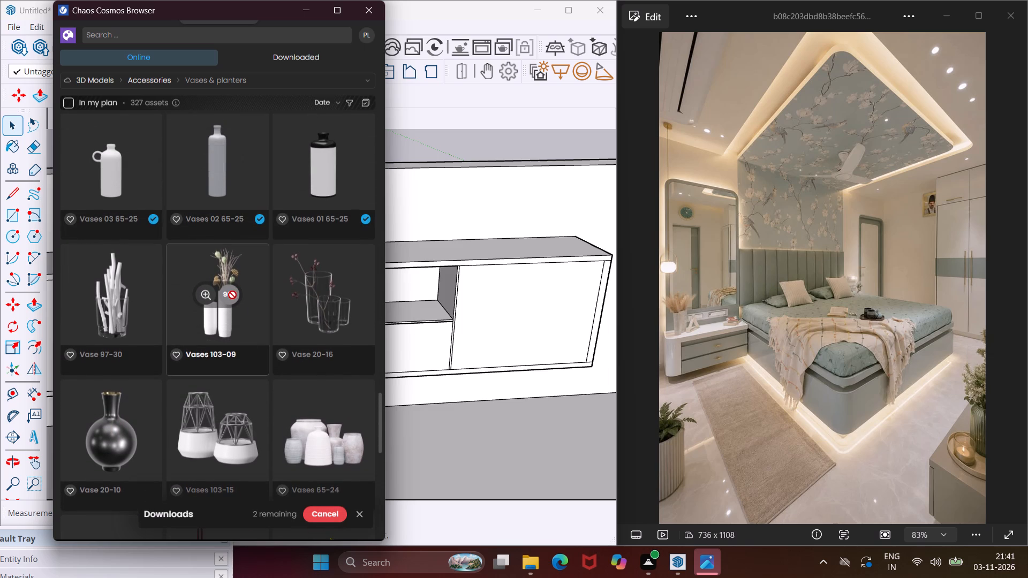
Import Vases 103-09 and place one set on top of the long box unit, to the right of the open niche.
left_click(229, 295)
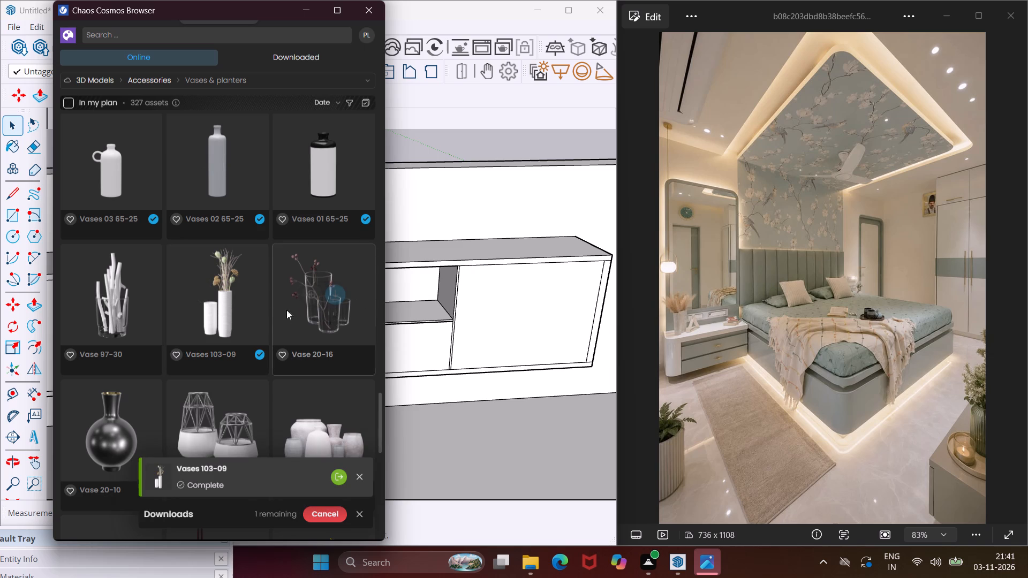
left_click(227, 294)
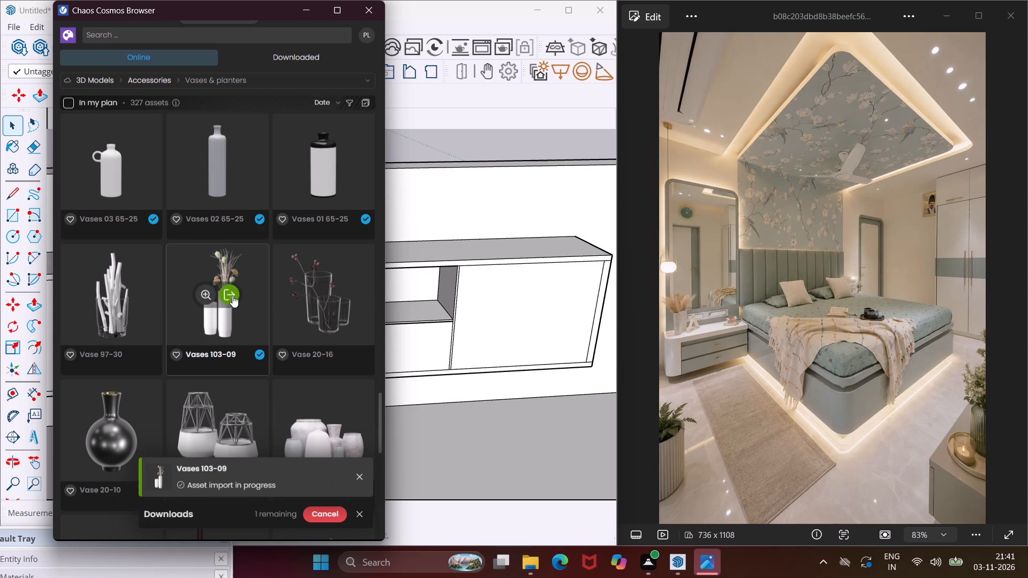
middle_click_drag(458, 246, 470, 289)
scroll(492, 257, "up", 2)
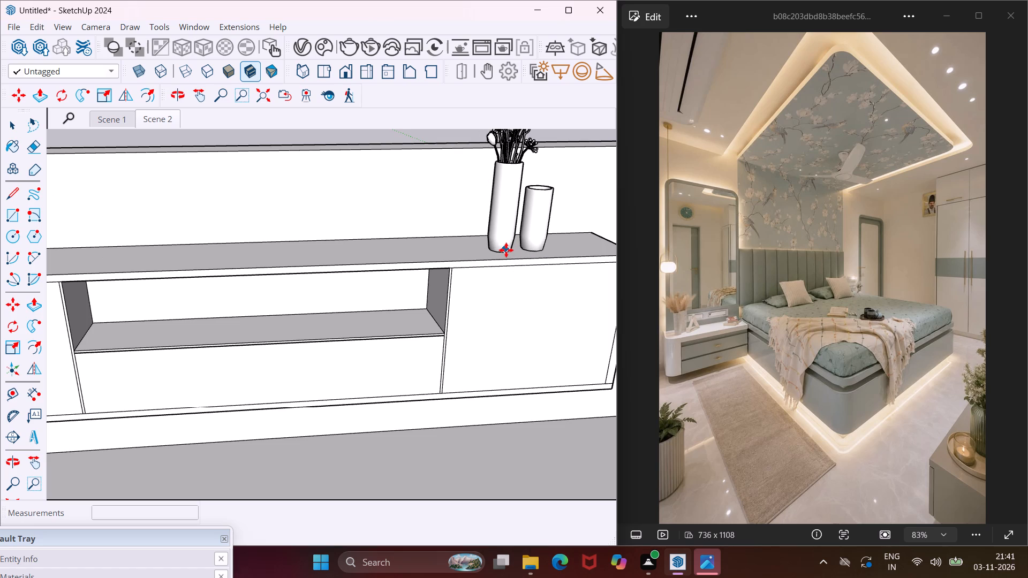
left_click(506, 250)
key("Escape")
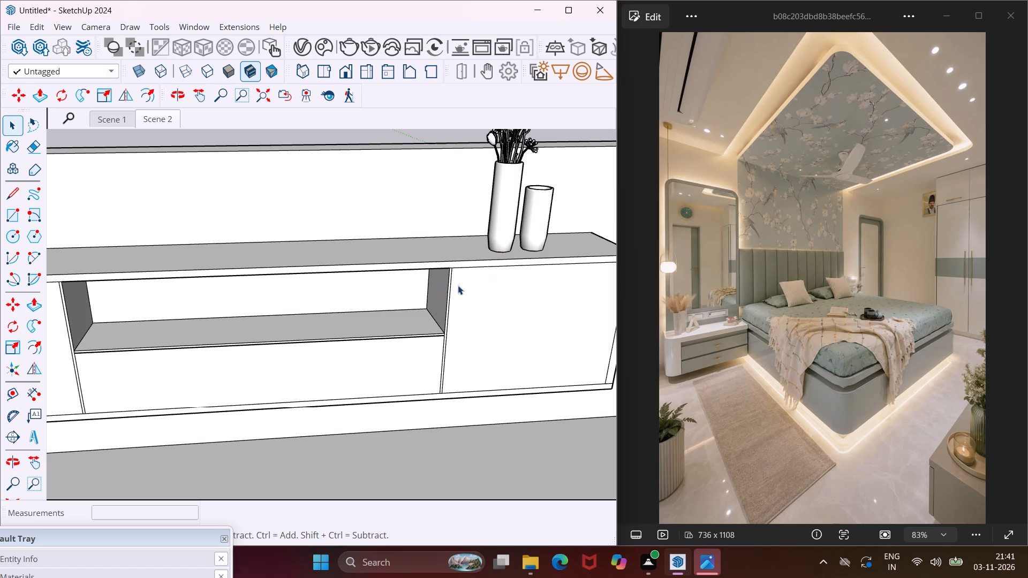
Add a third scene framing the long box unit with the jug-shaped vase and the flower vases on top.
scroll(405, 305, "down", 4)
middle_click_drag(357, 314, 410, 285)
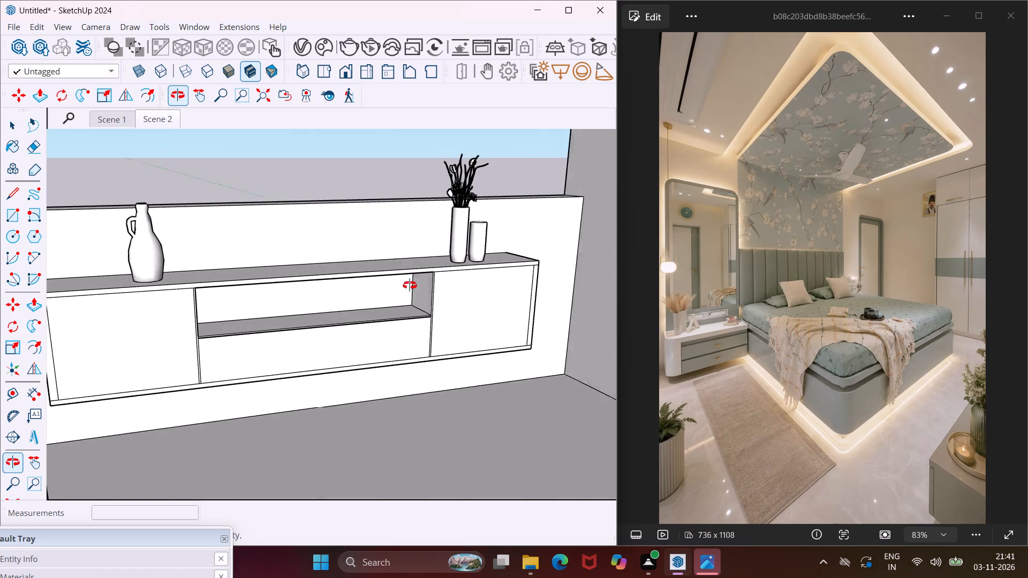
middle_click_drag(410, 285, 396, 300)
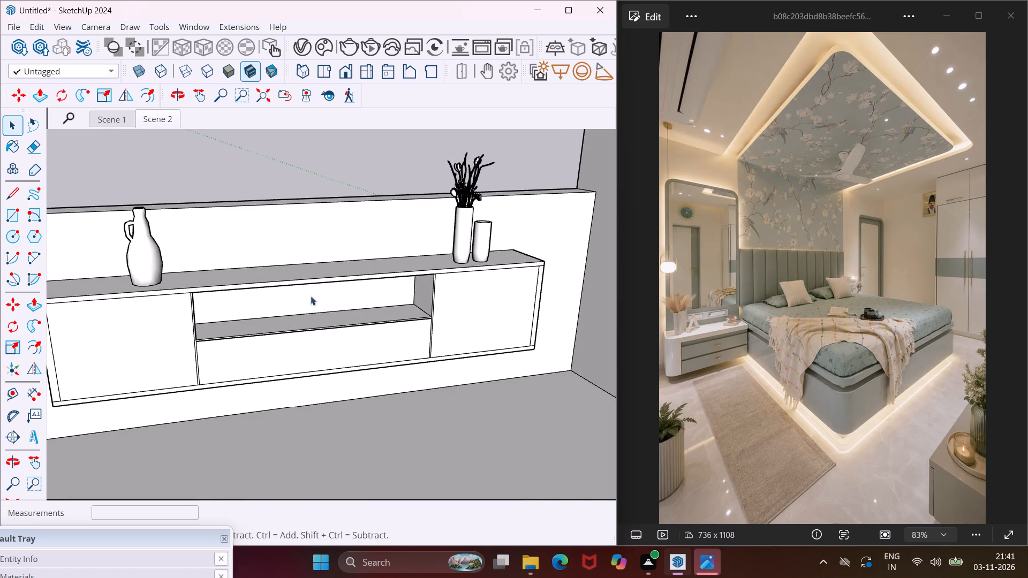
middle_click_drag(241, 307, 237, 262)
left_click(197, 100)
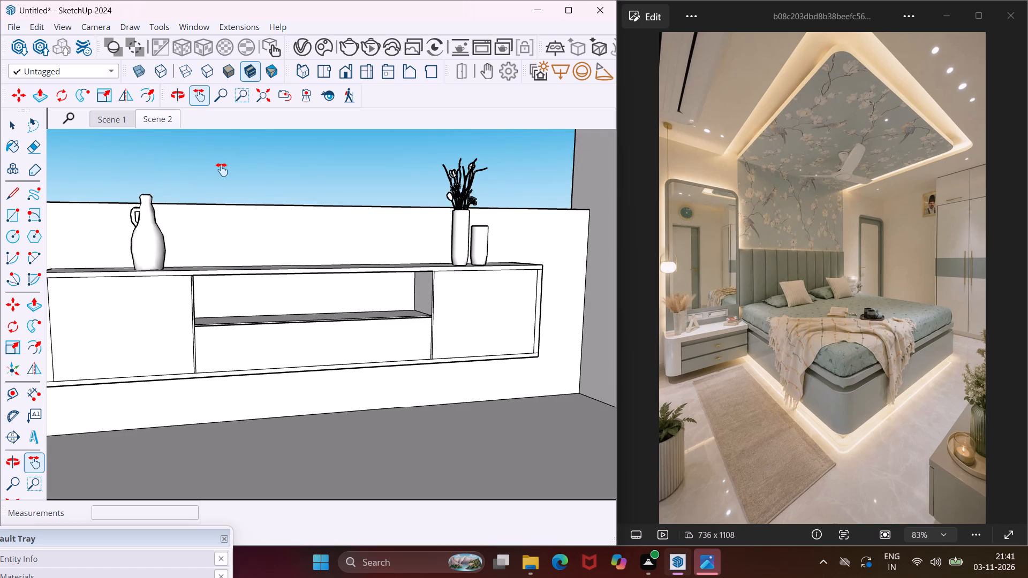
left_click_drag(222, 170, 252, 226)
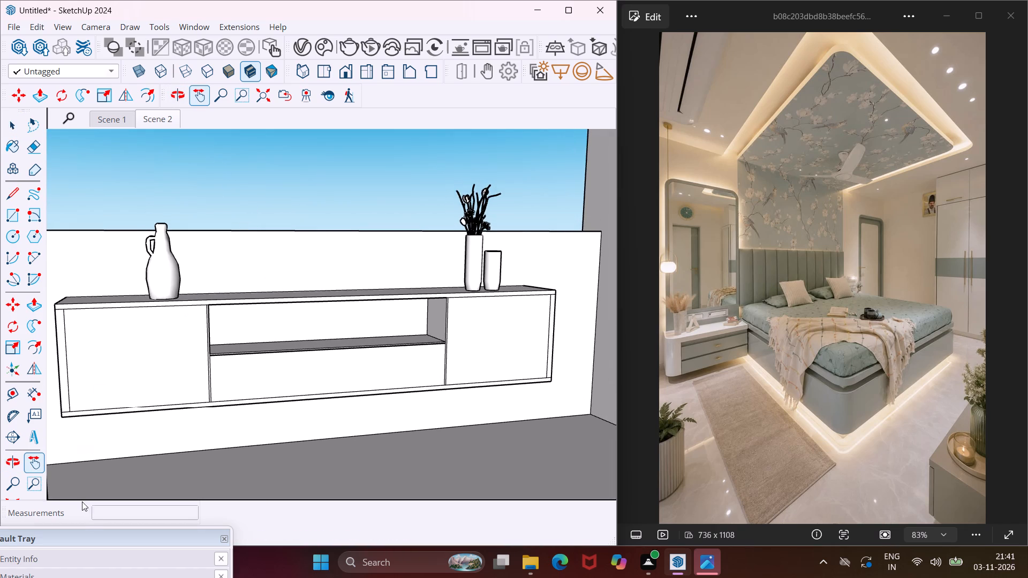
left_click_drag(86, 536, 152, 352)
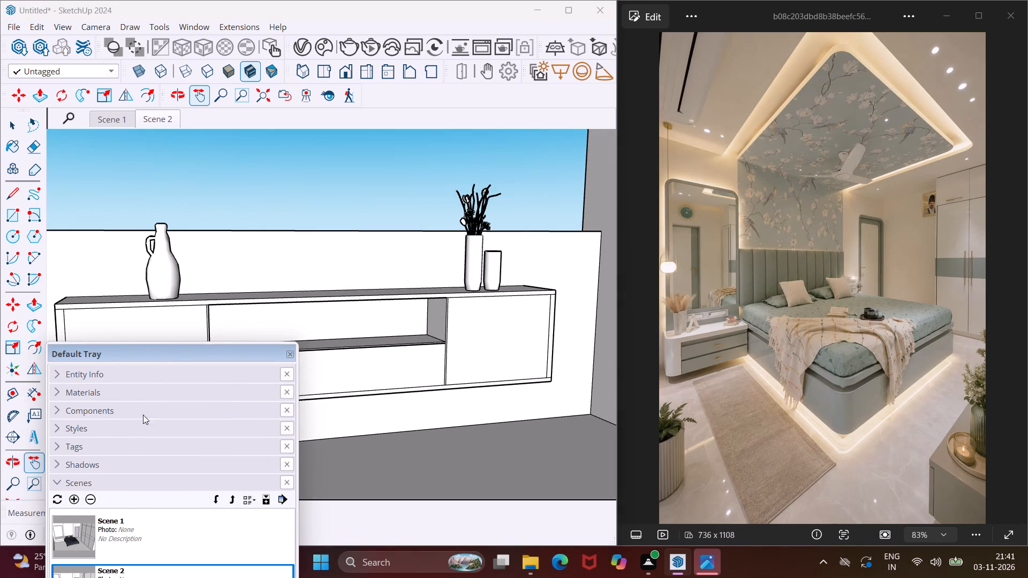
left_click(72, 502)
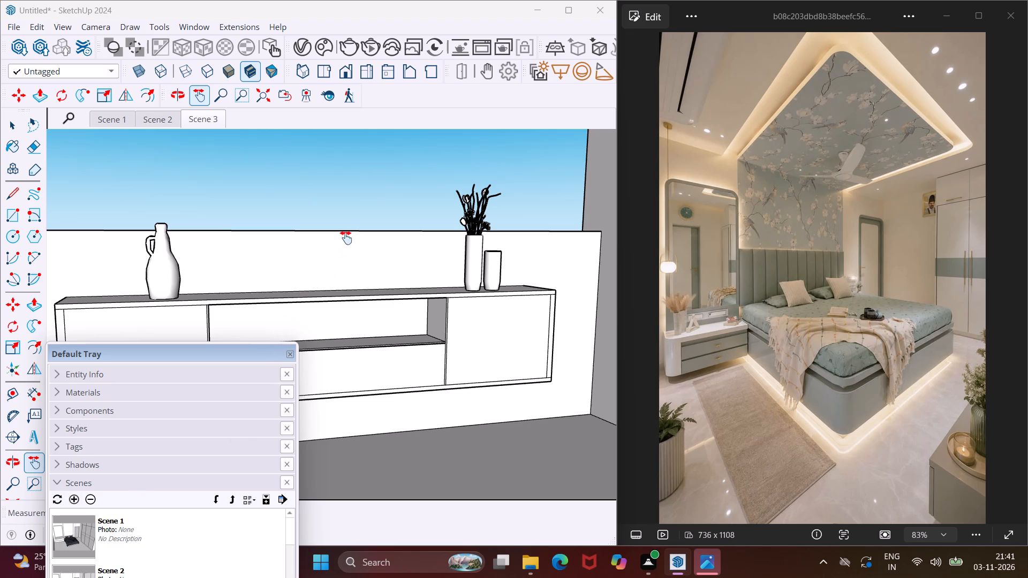
Delete the two stray vase objects standing outside the room, beyond the front wall.
scroll(353, 229, "up", 3)
middle_click_drag(353, 229, 387, 283)
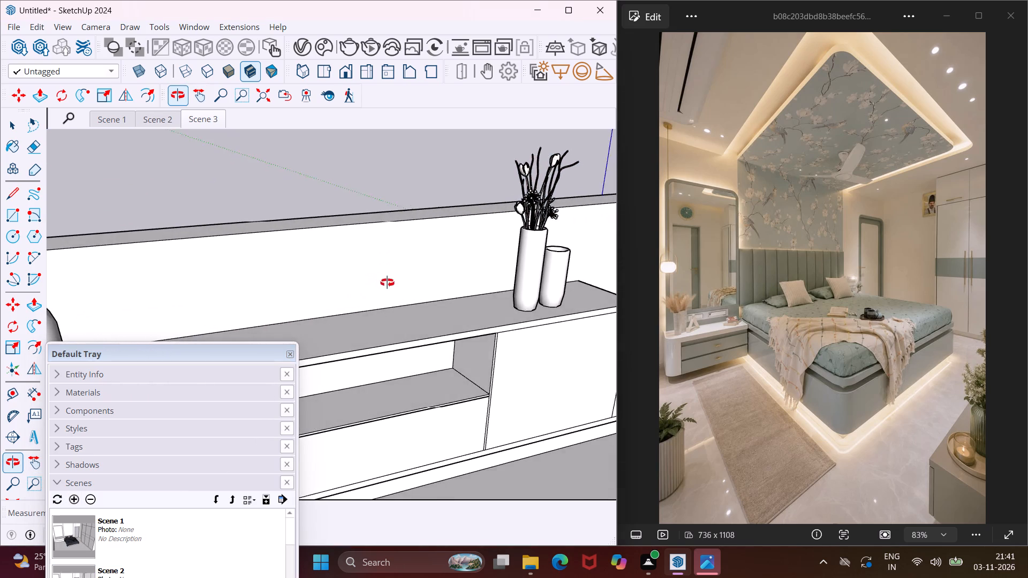
middle_click_drag(387, 283, 428, 332)
scroll(397, 212, "up", 4)
middle_click_drag(361, 175, 479, 228)
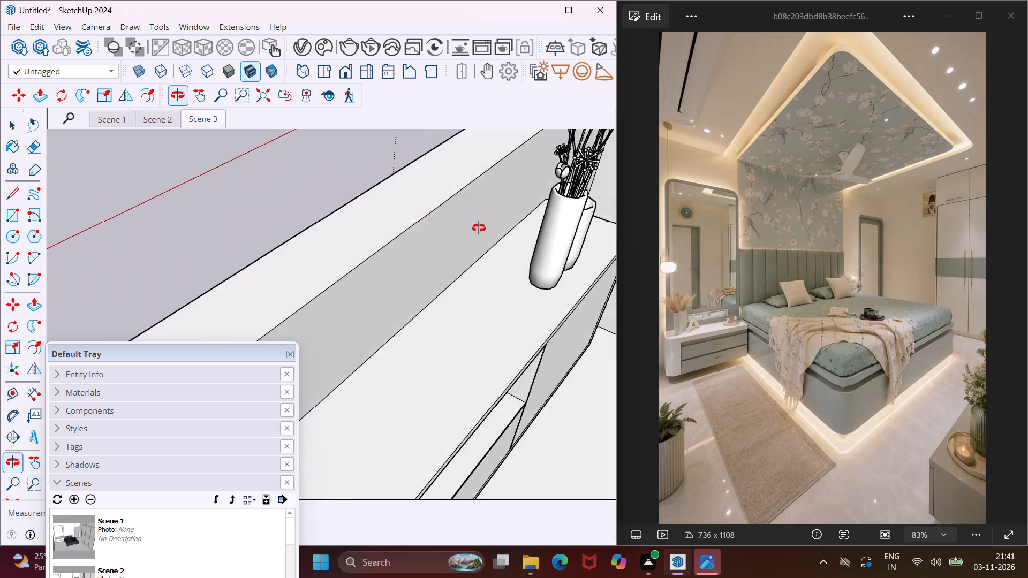
middle_click_drag(479, 228, 834, 168)
scroll(432, 278, "down", 11)
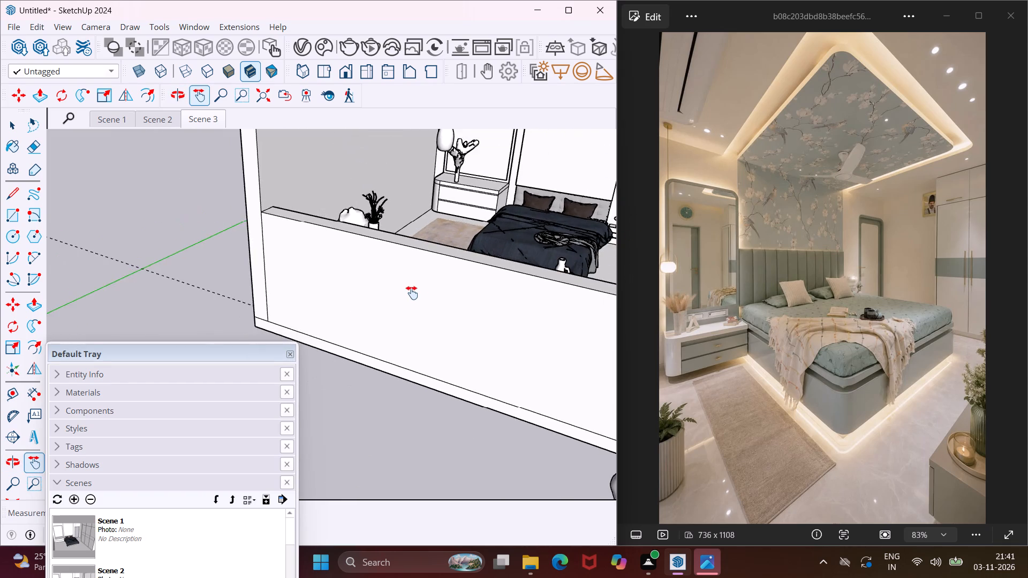
scroll(412, 293, "down", 6)
key("Escape")
key("space")
scroll(504, 285, "up", 4)
middle_click_drag(549, 290, 521, 308)
left_click(492, 478)
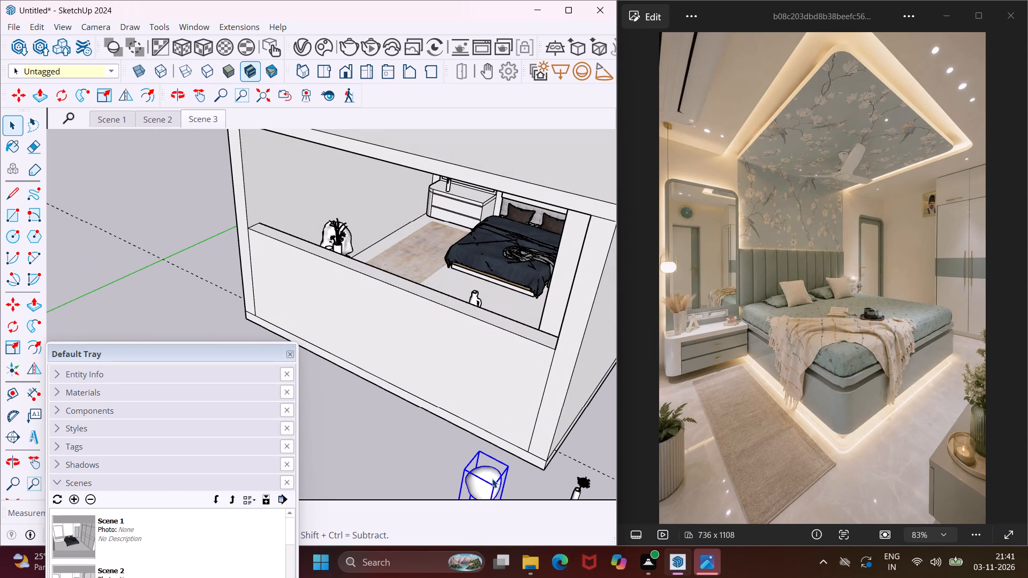
key("Delete")
left_click(579, 489)
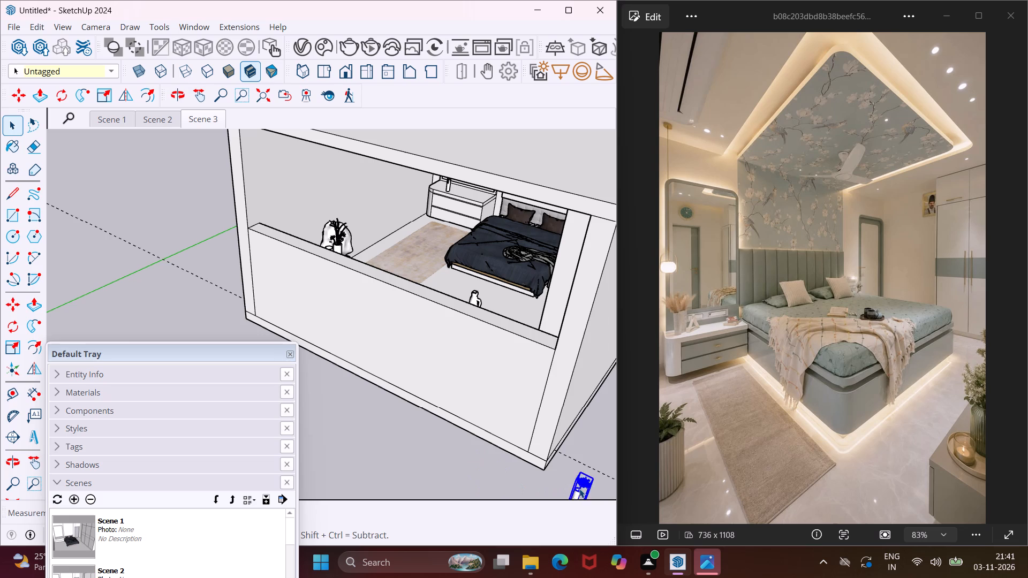
key("Delete")
Push/Pull the top face of the low front wall up to the room's top edge to close the opening.
middle_click_drag(517, 333, 479, 394)
scroll(488, 408, "up", 3)
left_click(488, 408)
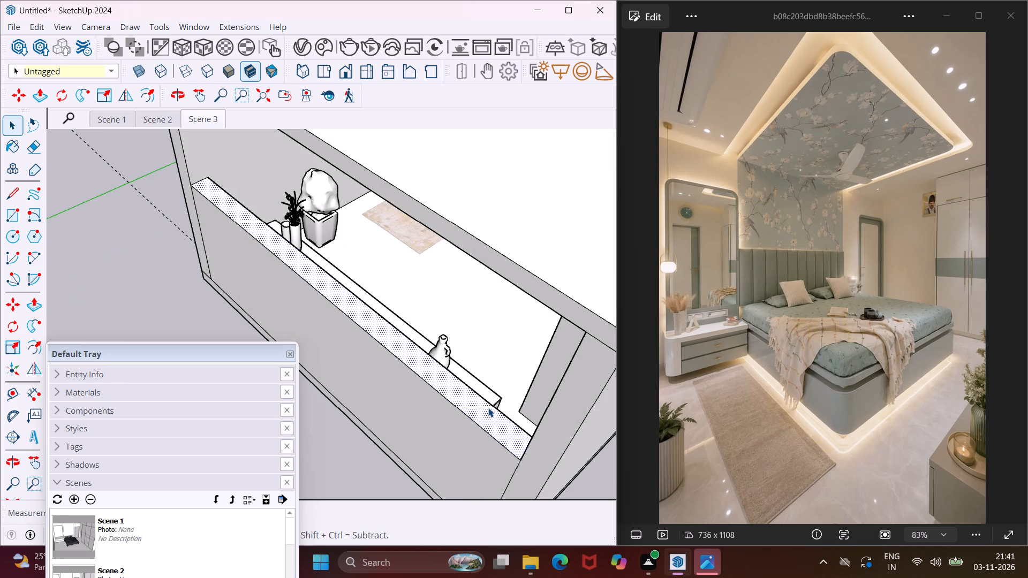
key("p")
left_click(488, 408)
middle_click_drag(488, 396, 498, 371)
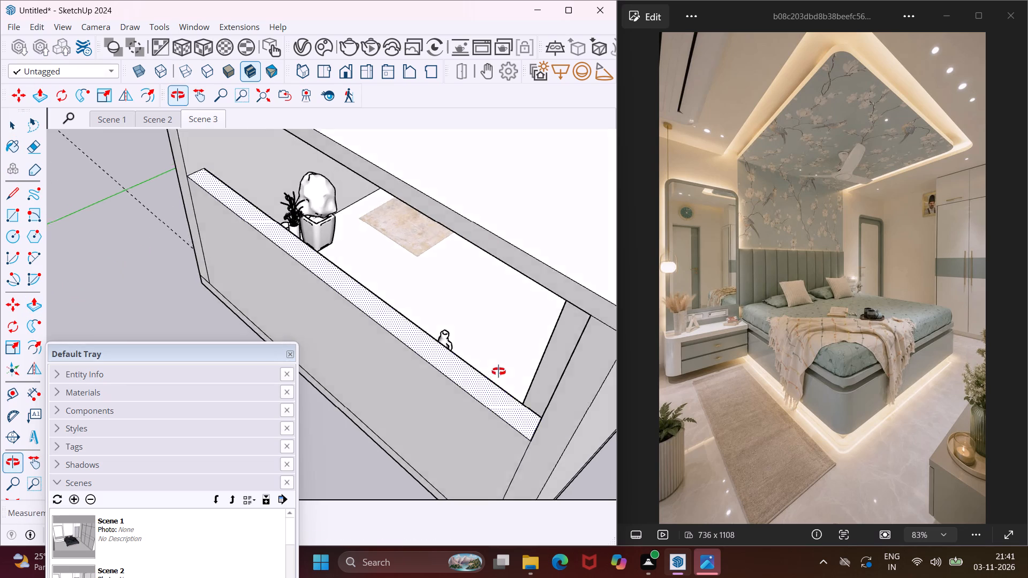
middle_click_drag(498, 371, 524, 281)
scroll(524, 280, "down", 9)
middle_click_drag(526, 282, 525, 273)
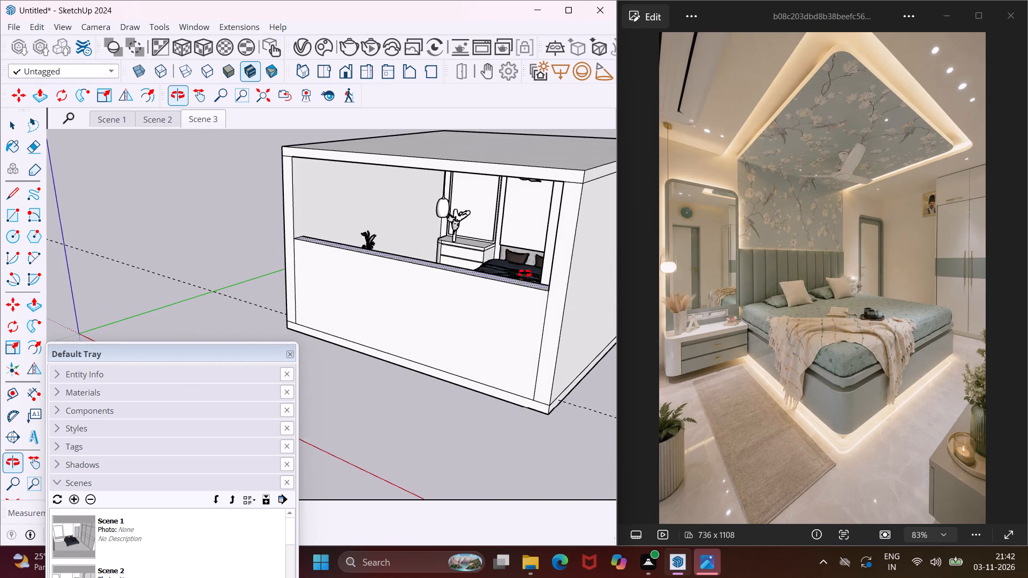
middle_click_drag(525, 273, 531, 234)
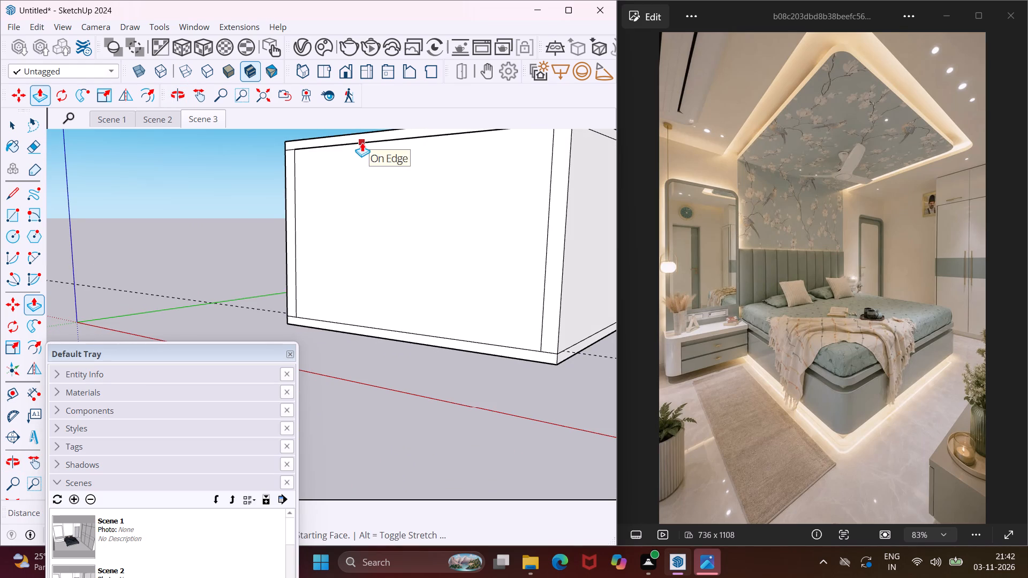
left_click(362, 142)
key("Escape")
key("space")
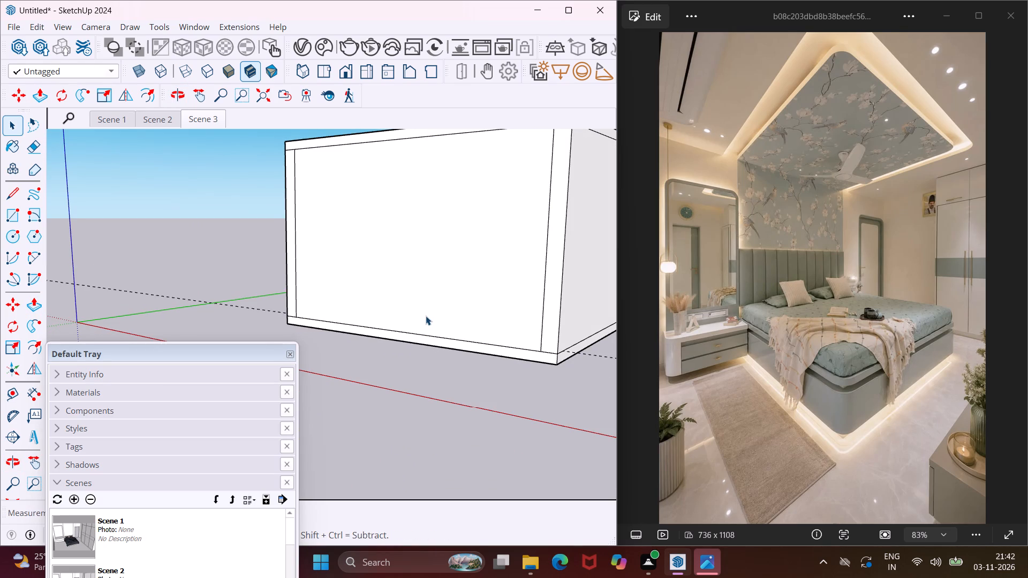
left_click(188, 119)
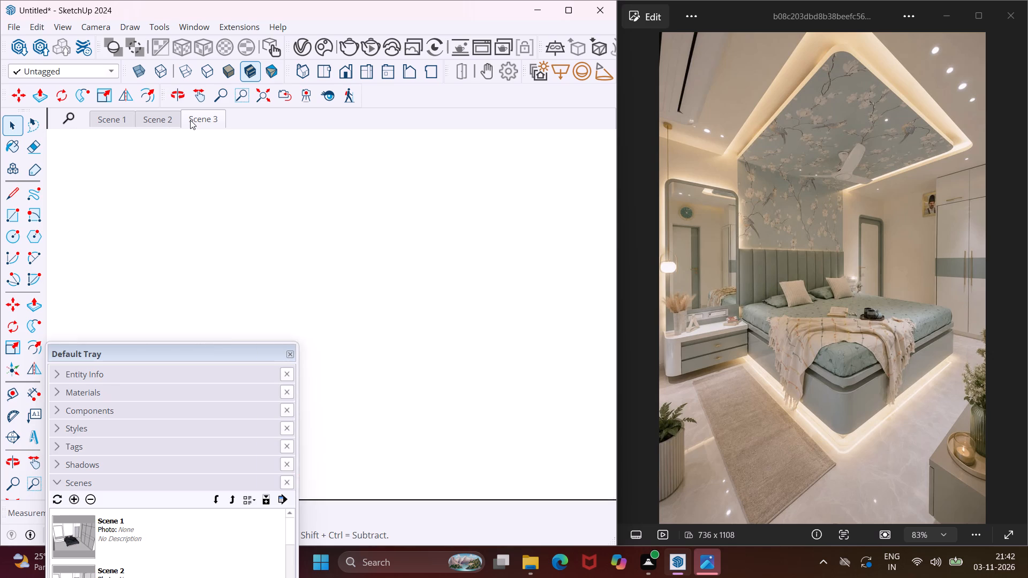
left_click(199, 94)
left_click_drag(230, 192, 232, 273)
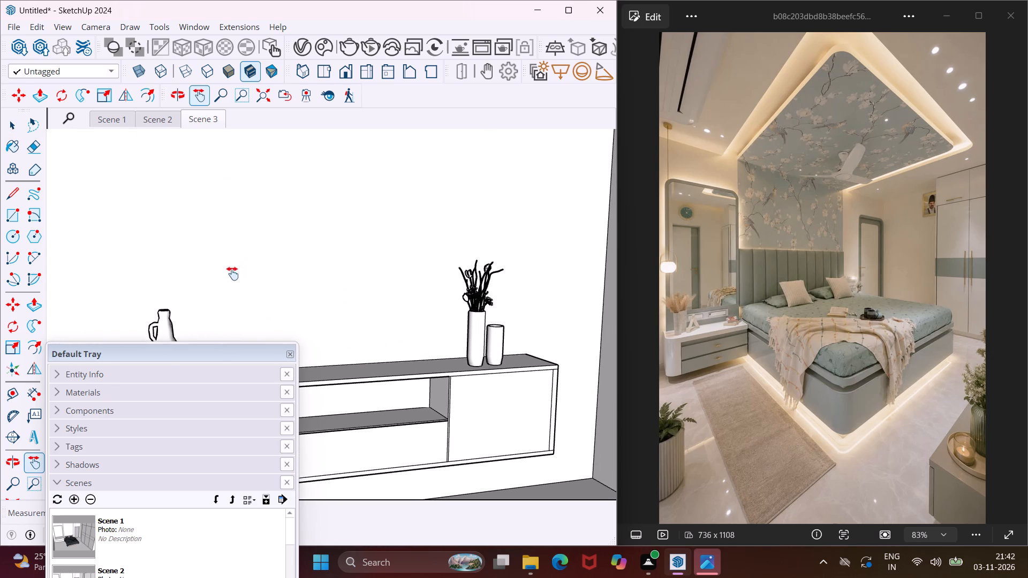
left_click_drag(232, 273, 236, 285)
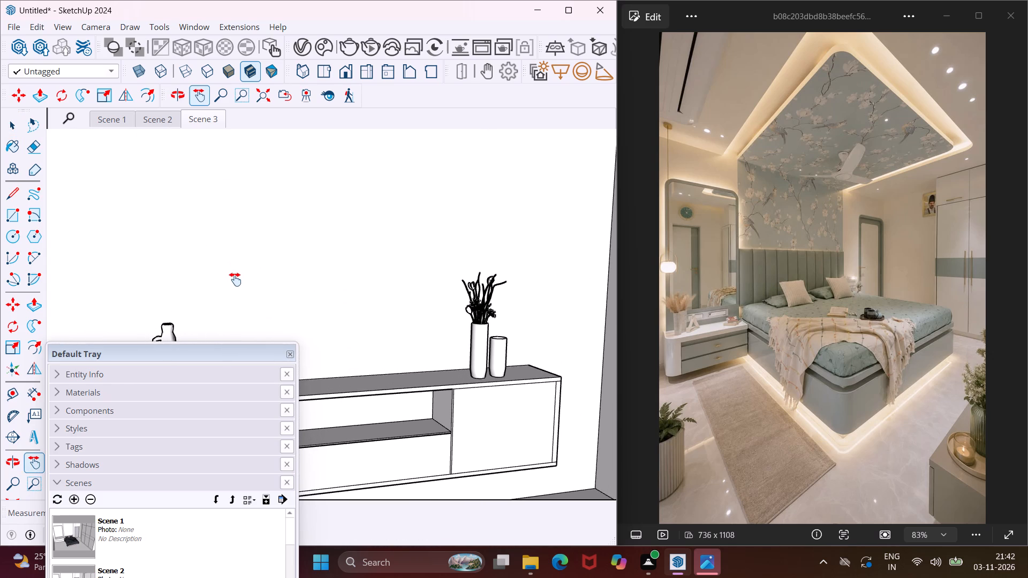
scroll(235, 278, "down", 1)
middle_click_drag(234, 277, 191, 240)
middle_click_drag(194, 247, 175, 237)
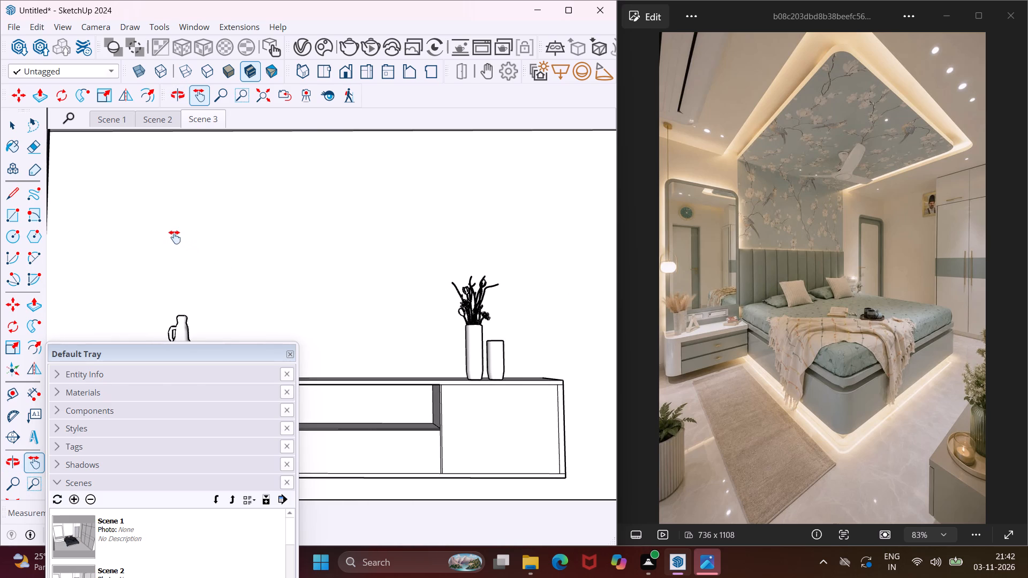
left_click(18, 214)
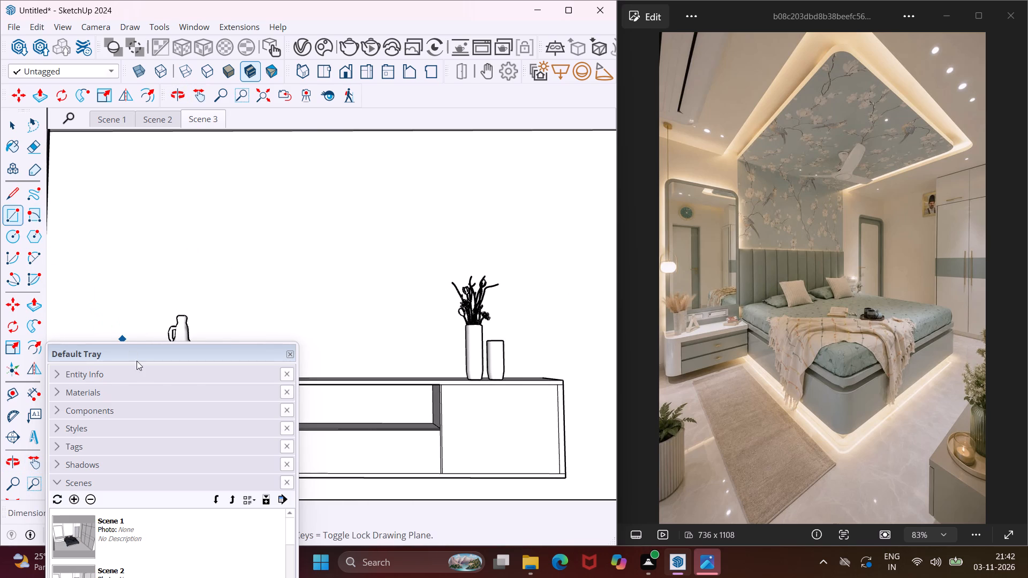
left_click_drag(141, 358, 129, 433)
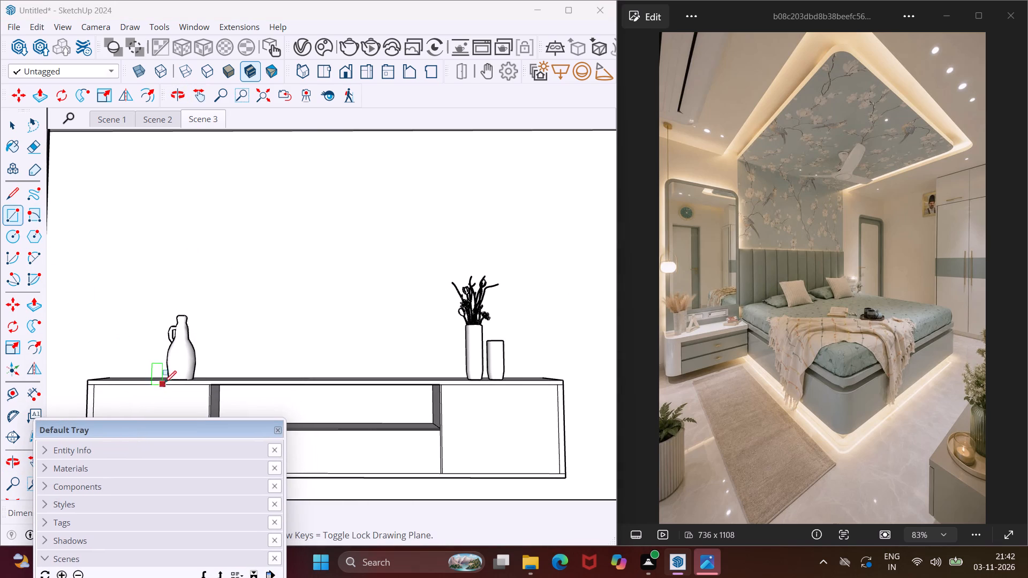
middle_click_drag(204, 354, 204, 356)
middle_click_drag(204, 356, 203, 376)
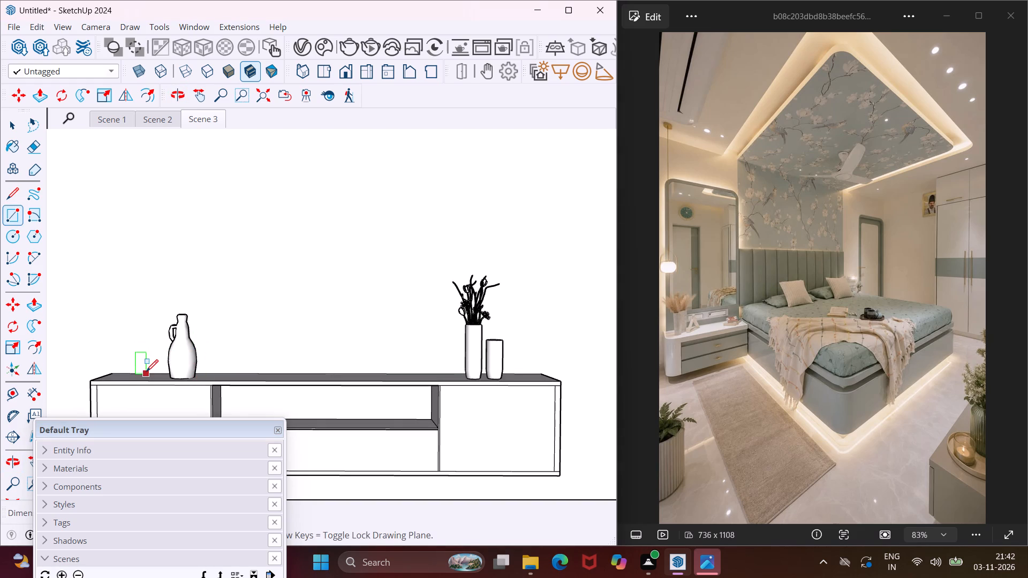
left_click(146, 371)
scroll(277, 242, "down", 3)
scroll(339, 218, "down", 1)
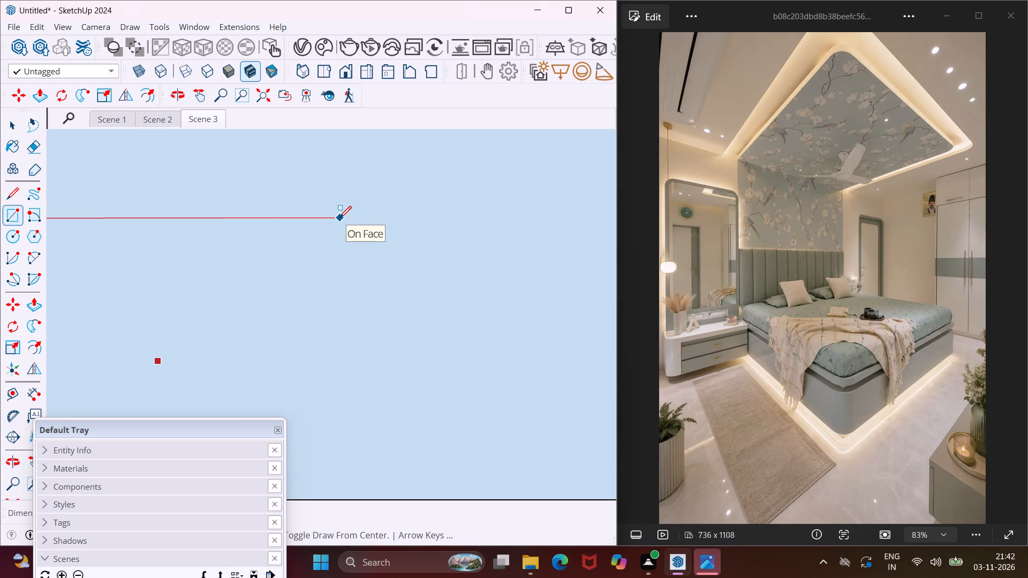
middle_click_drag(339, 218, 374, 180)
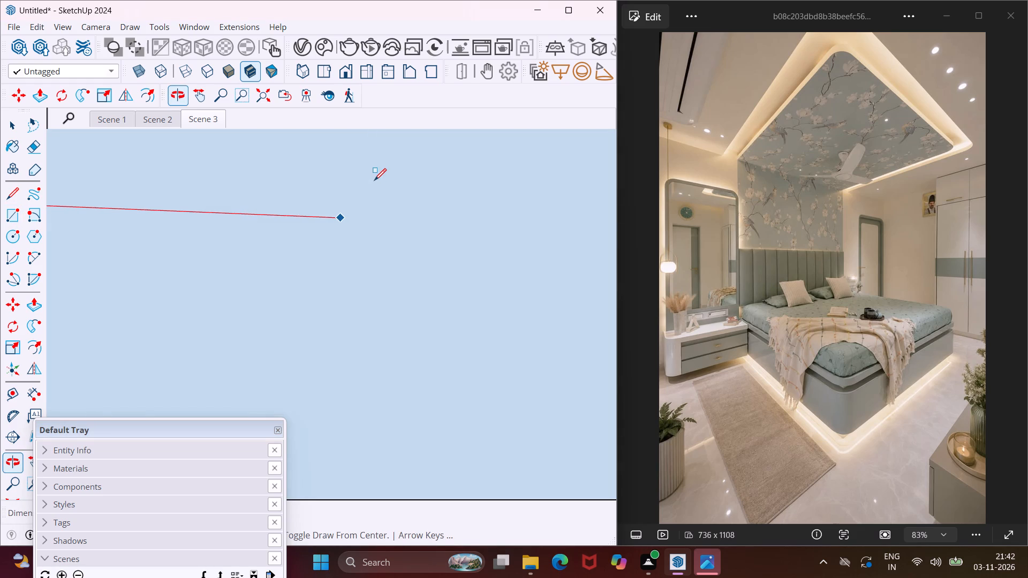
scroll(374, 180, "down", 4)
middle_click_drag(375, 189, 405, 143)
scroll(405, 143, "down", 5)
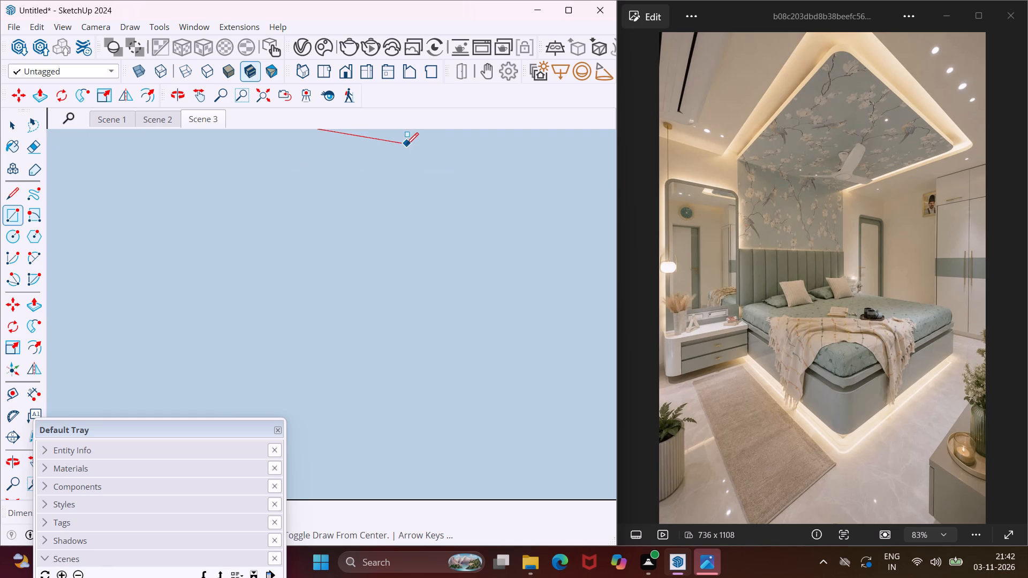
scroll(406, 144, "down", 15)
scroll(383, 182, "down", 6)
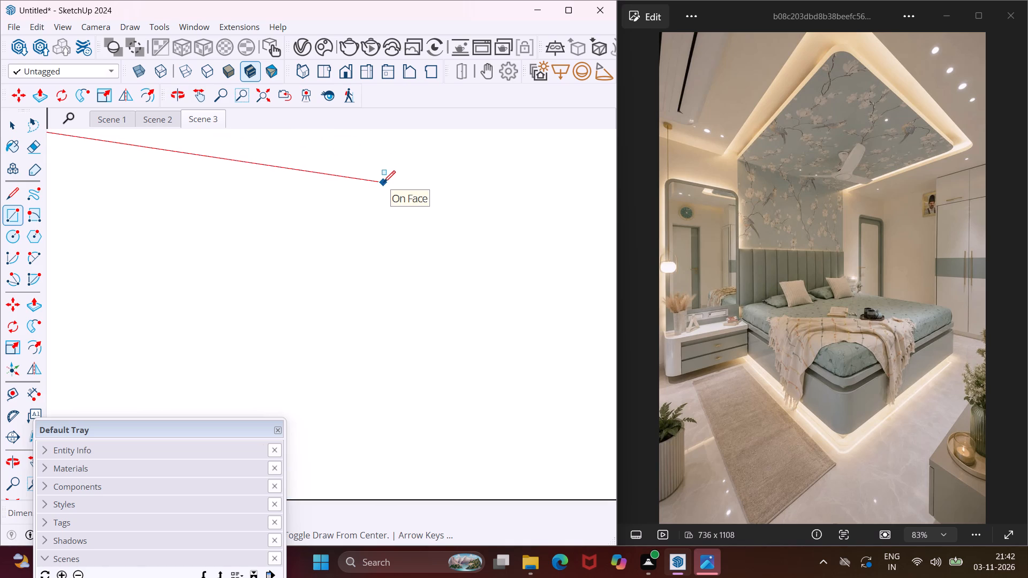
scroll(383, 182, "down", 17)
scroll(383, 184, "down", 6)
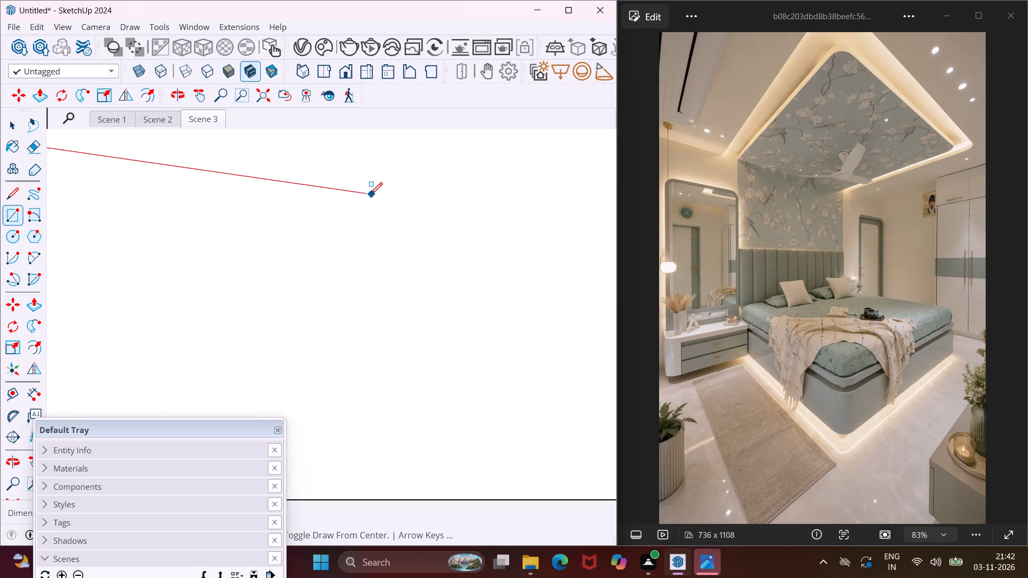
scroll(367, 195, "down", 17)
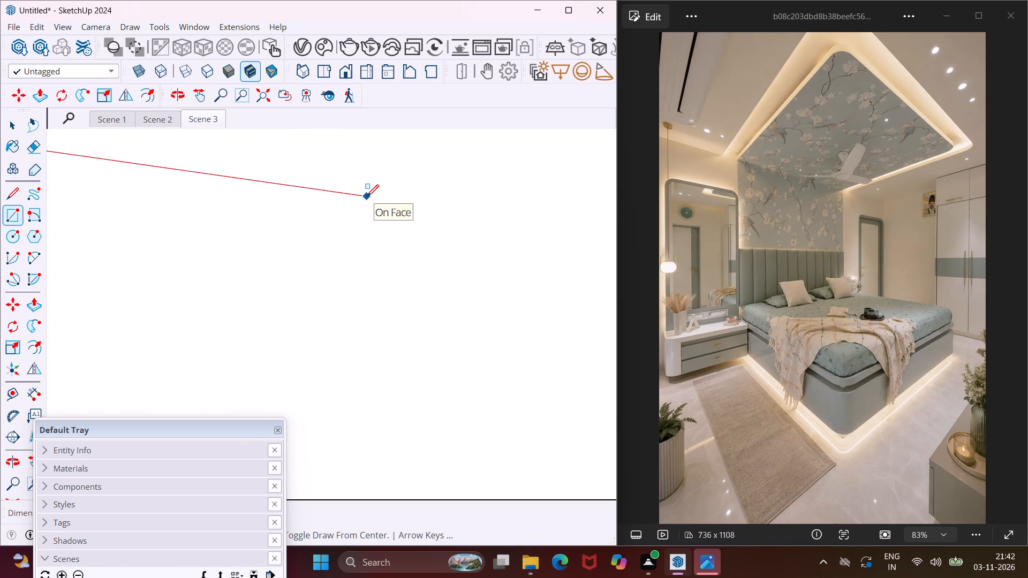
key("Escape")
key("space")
Draw a large TV-panel-sized rectangle on the wall just above the long box unit, spanning from the jug vase to the flower vases.
left_click(196, 124)
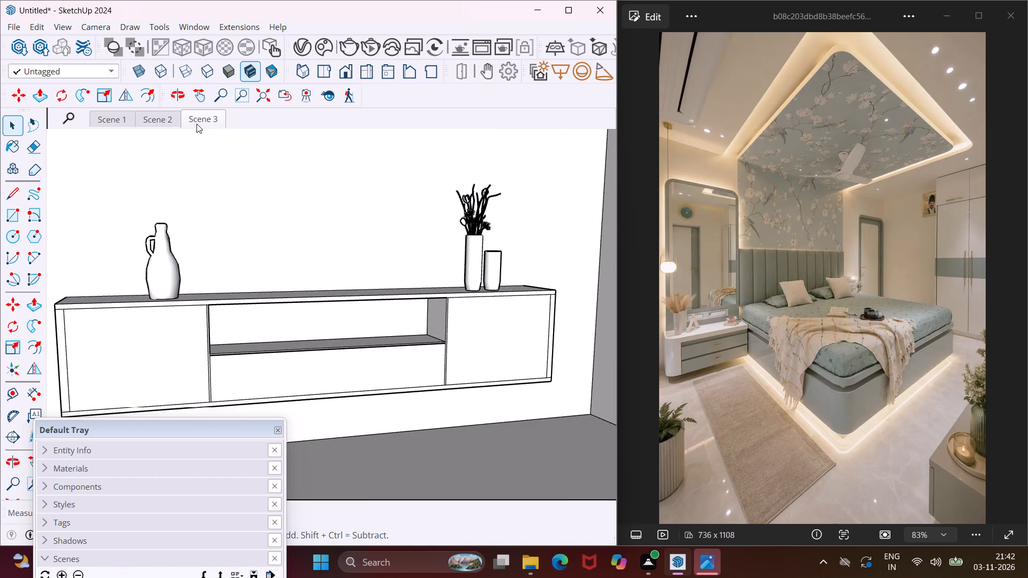
left_click(195, 96)
left_click_drag(211, 200, 215, 330)
middle_click_drag(217, 338, 165, 315)
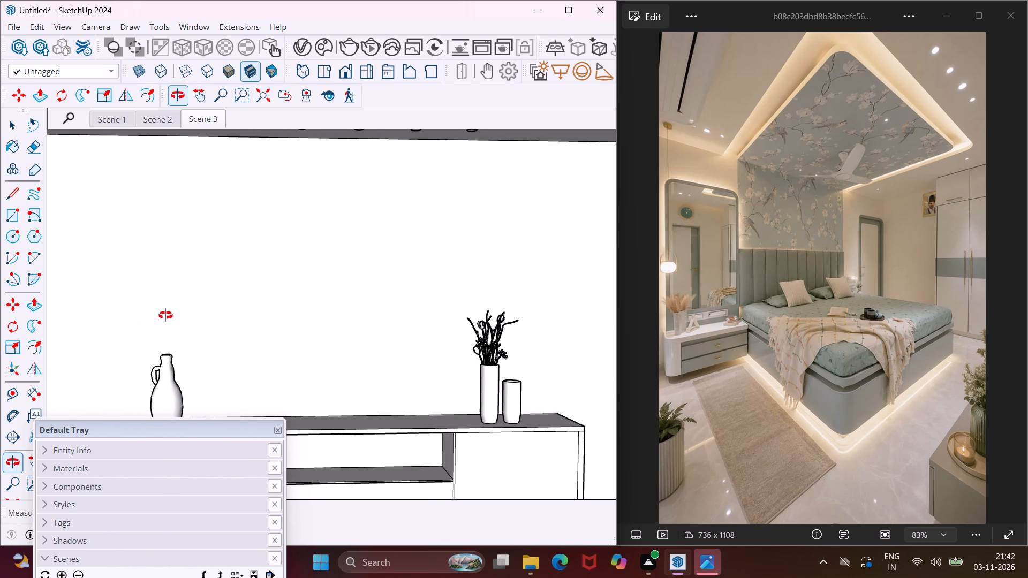
middle_click_drag(165, 315, 158, 317)
left_click_drag(162, 321, 178, 307)
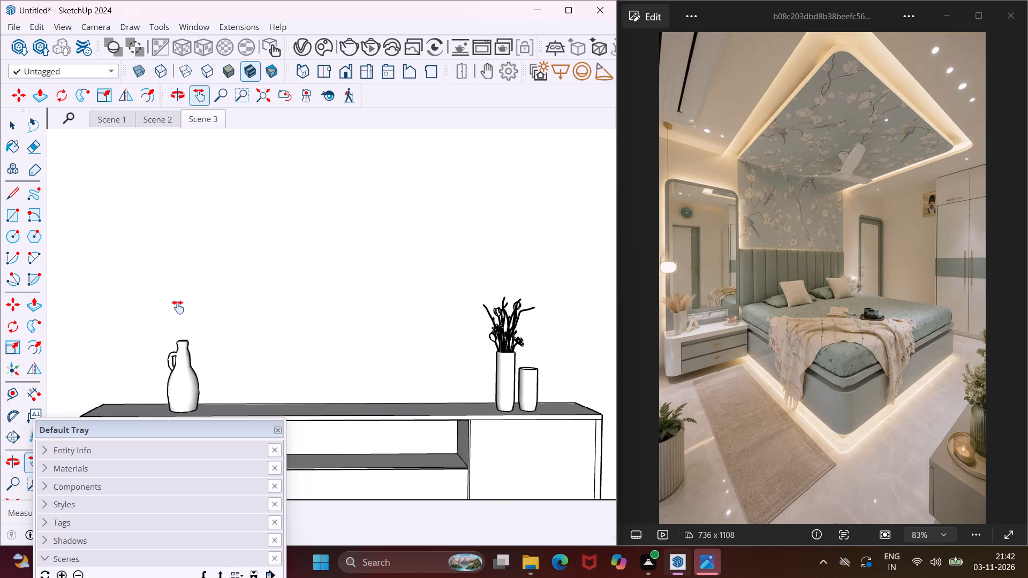
left_click_drag(178, 307, 179, 307)
left_click_drag(186, 428, 167, 507)
scroll(251, 351, "down", 1)
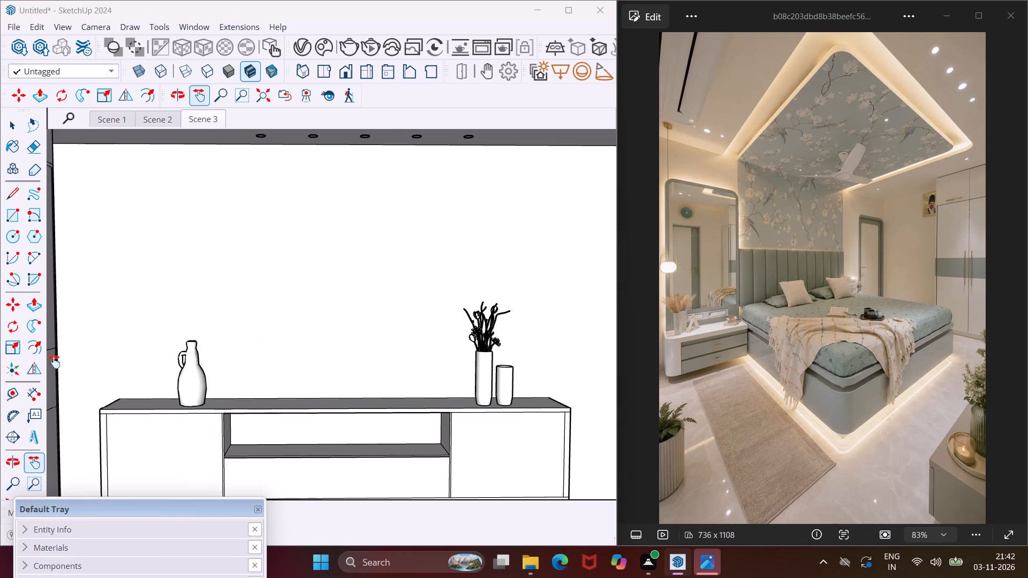
left_click(8, 223)
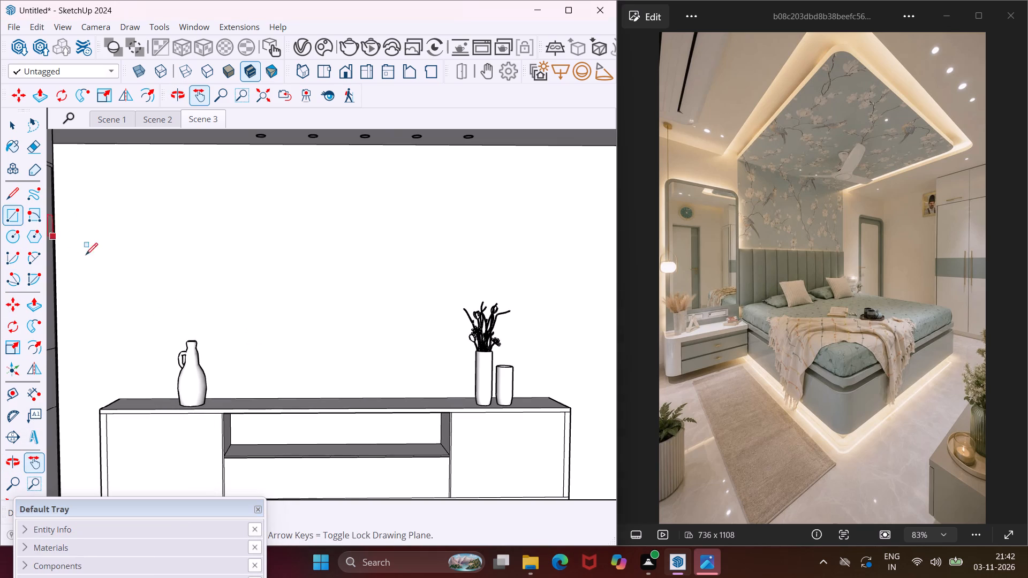
left_click(152, 393)
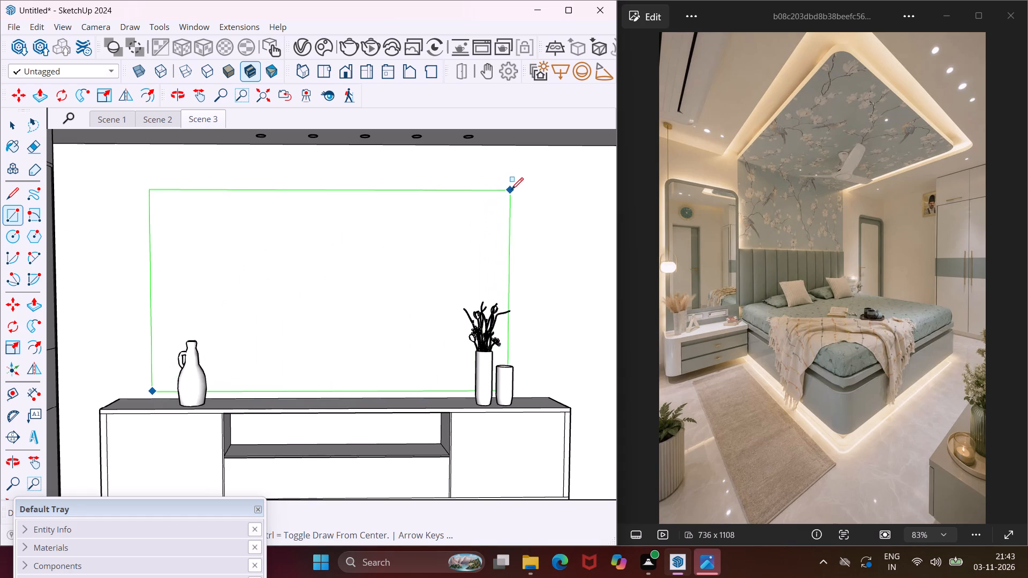
left_click(513, 179)
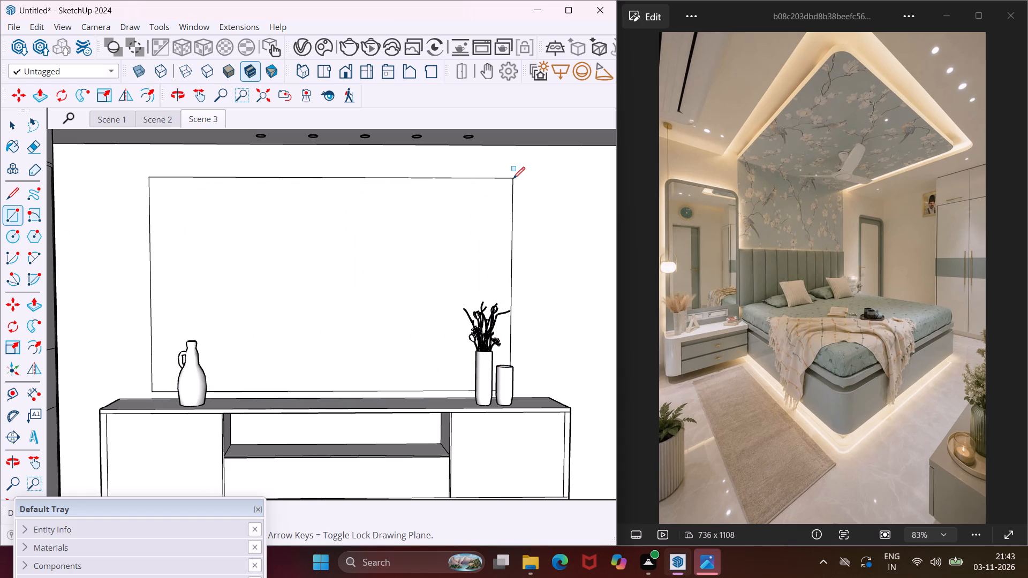
key("Escape")
key("space")
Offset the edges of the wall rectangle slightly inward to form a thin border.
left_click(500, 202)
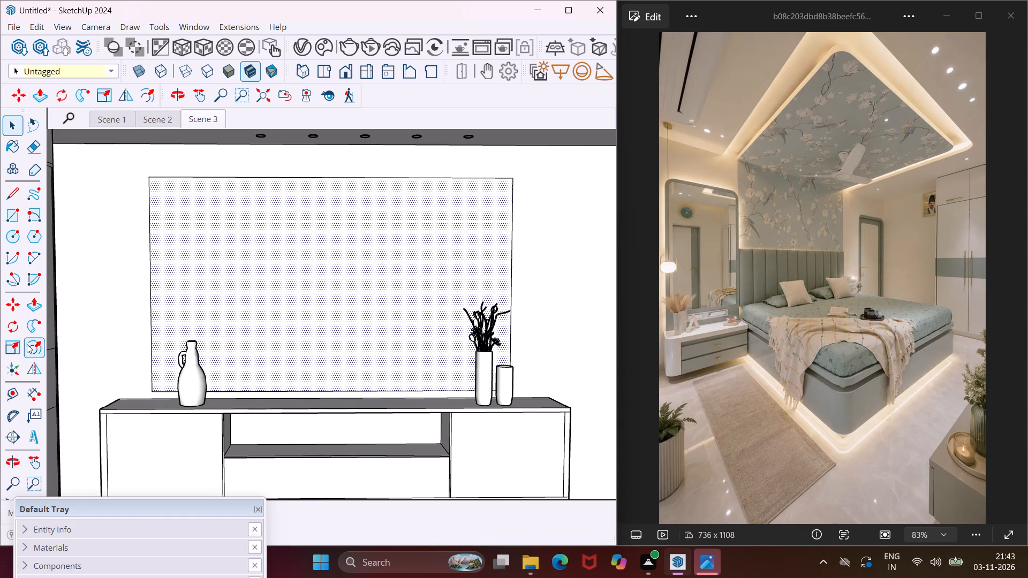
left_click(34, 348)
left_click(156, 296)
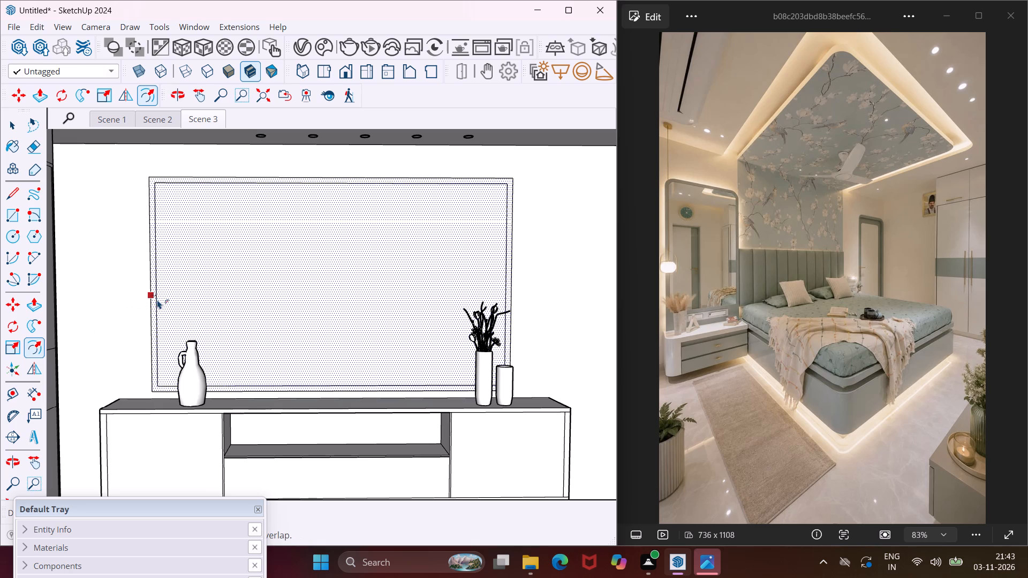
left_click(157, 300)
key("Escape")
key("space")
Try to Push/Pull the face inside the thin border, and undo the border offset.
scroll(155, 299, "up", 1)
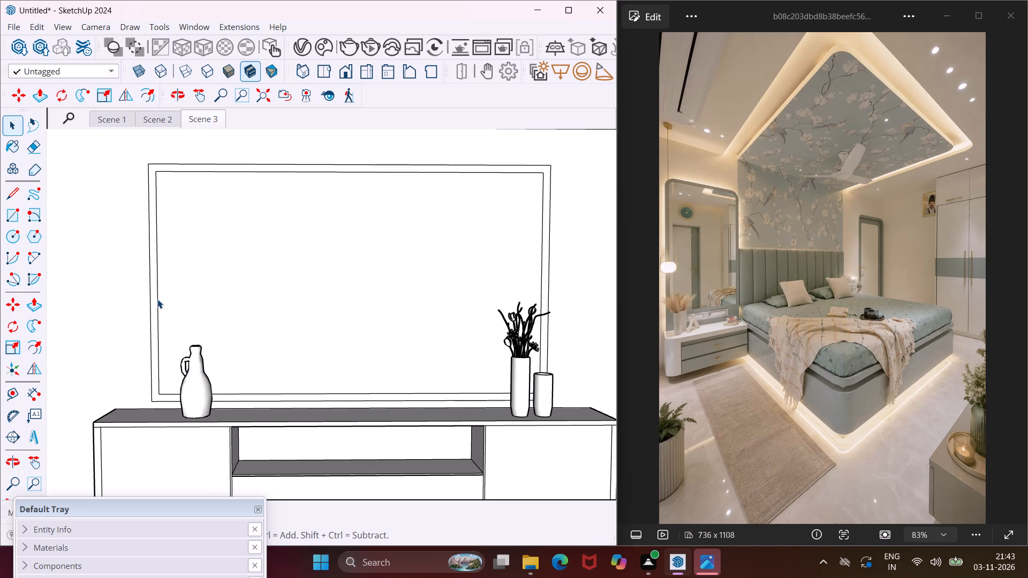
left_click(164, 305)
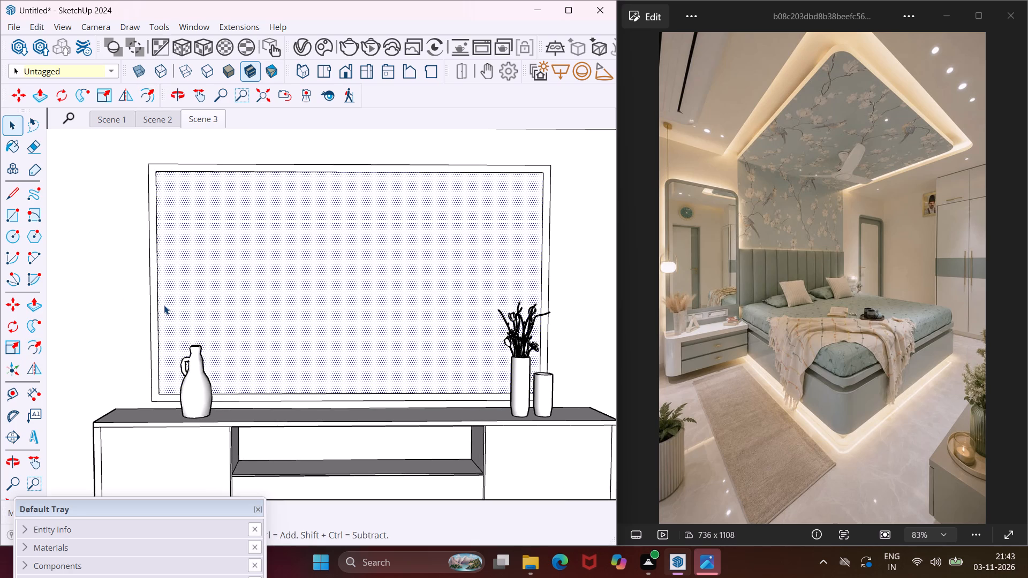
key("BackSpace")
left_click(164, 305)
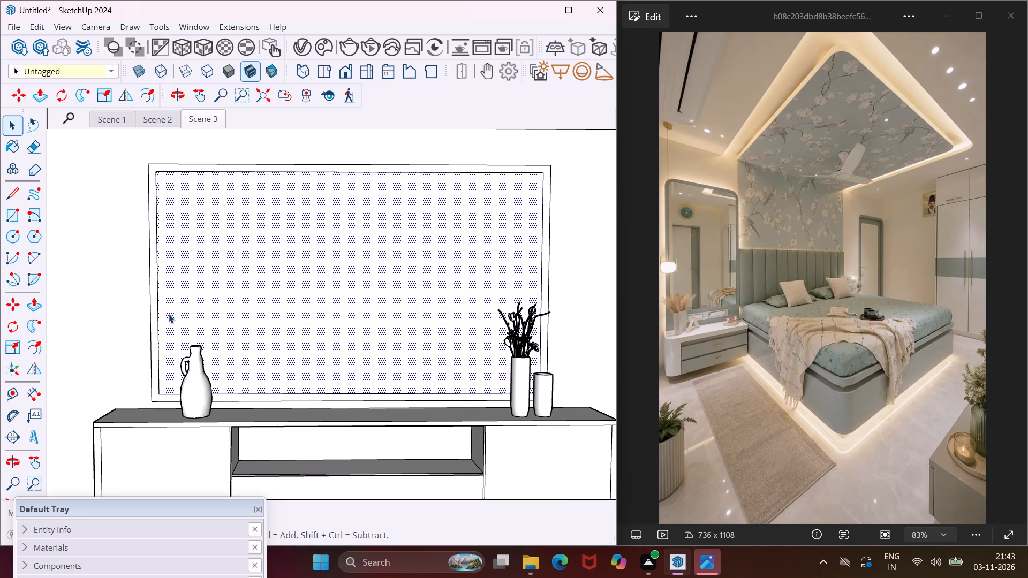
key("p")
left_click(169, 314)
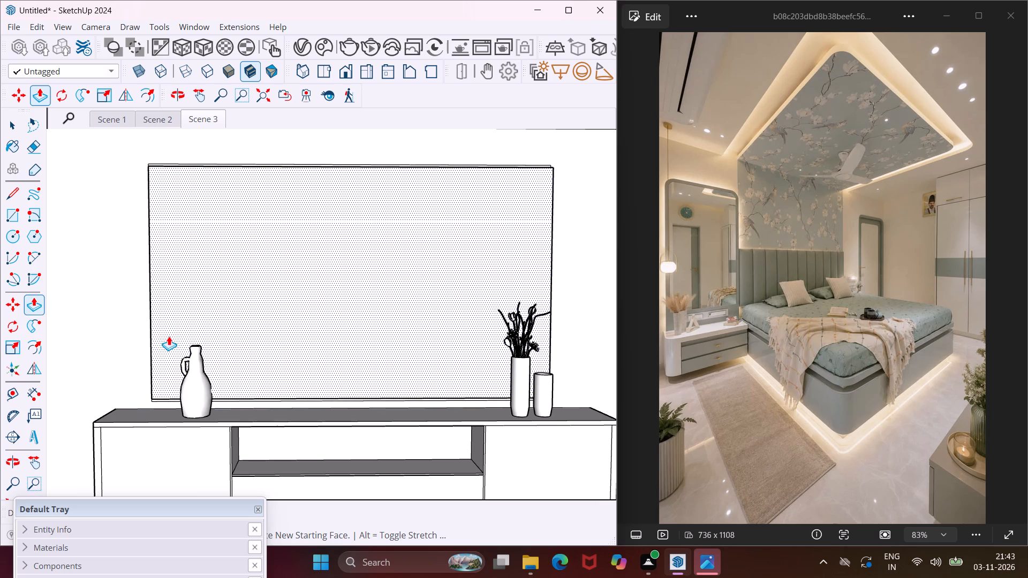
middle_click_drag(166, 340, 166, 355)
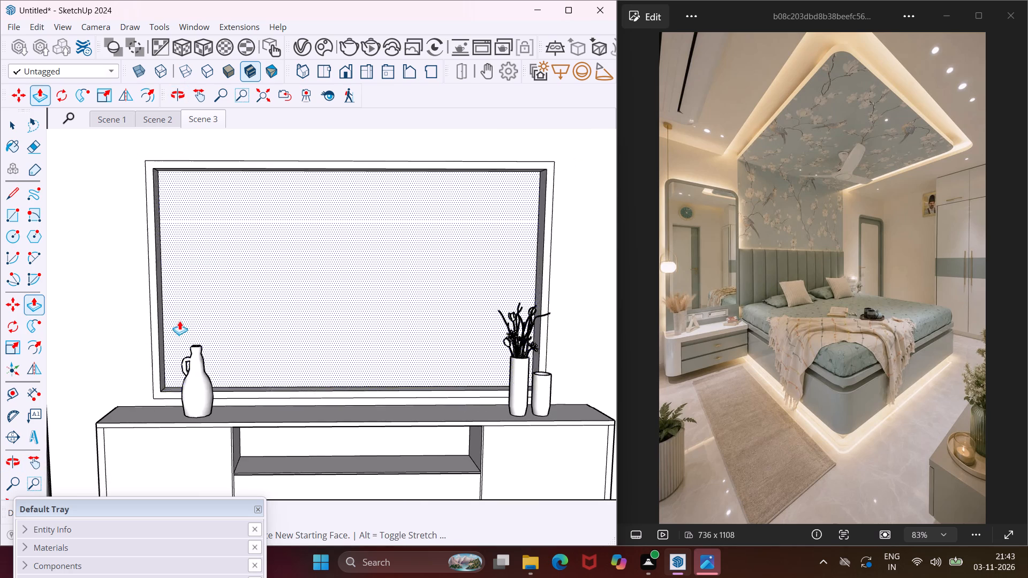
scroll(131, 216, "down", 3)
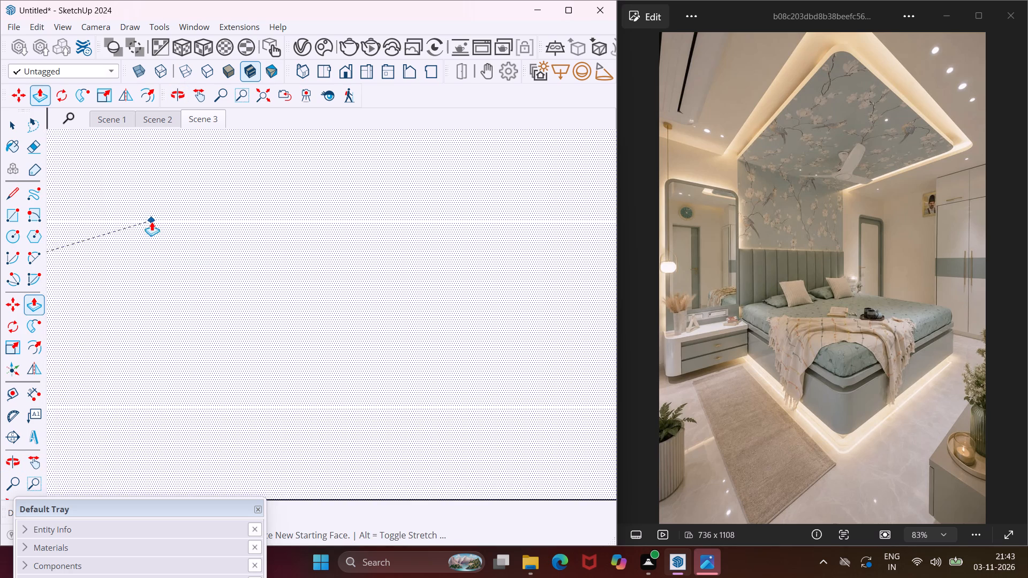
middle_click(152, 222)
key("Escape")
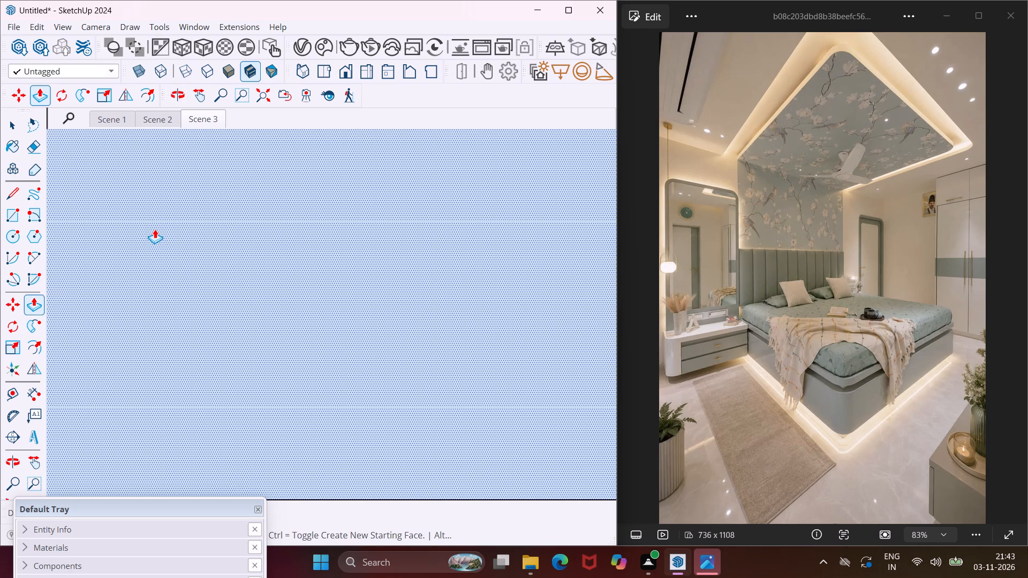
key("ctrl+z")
Push/Pull the large panel rectangle above the long box unit outward from the wall by 0.5".
left_click(200, 123)
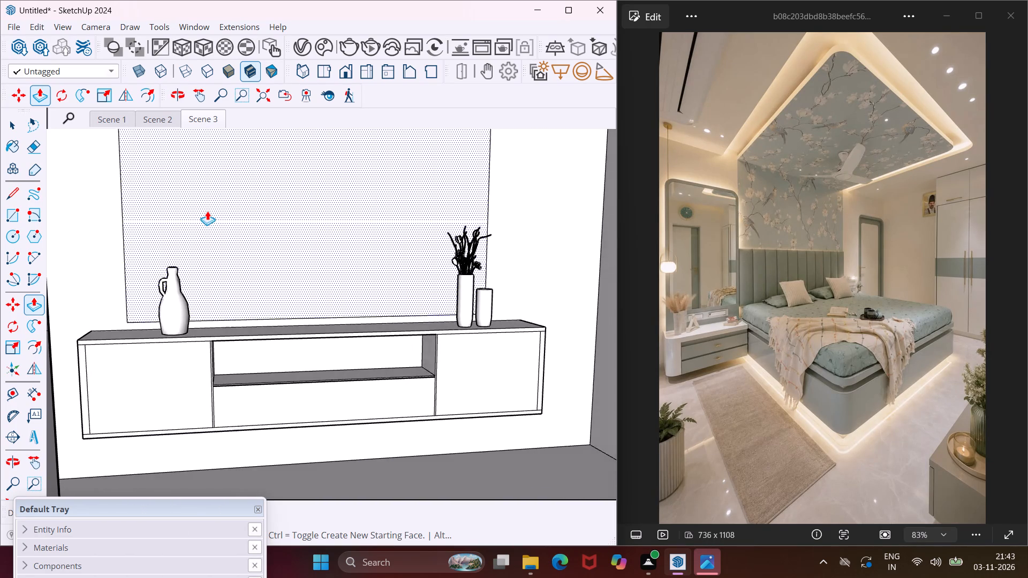
scroll(192, 226, "down", 2)
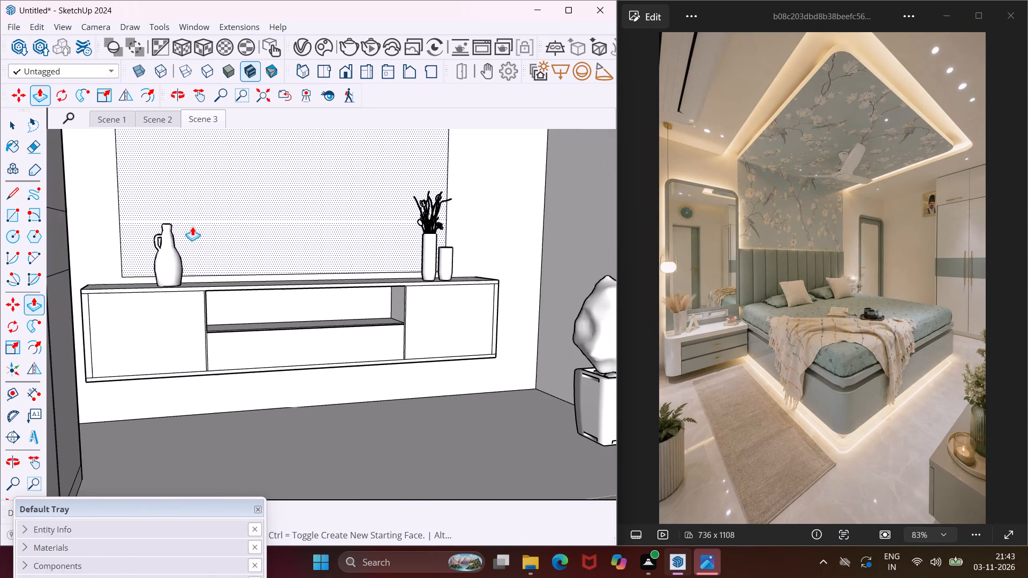
left_click(192, 226)
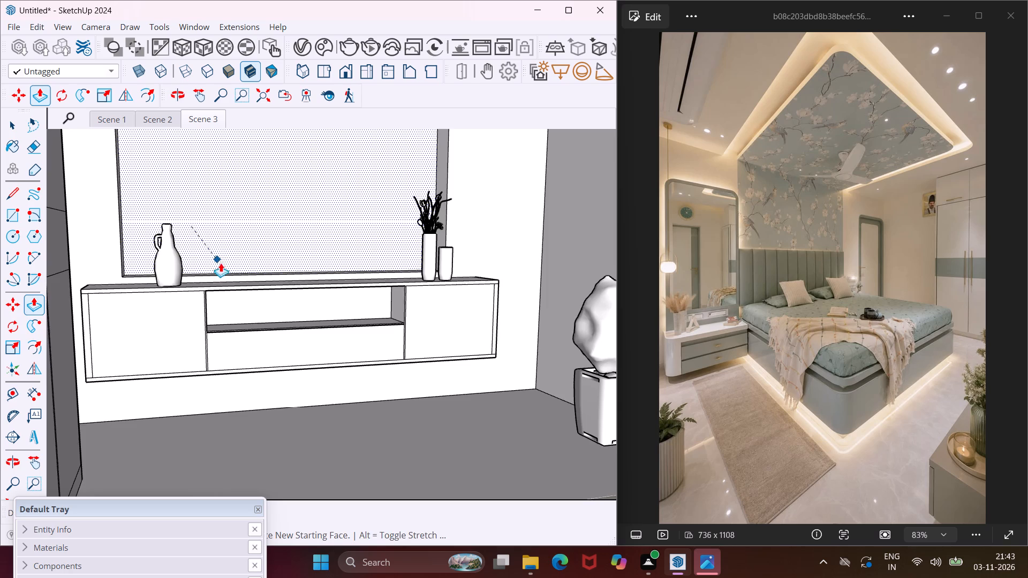
middle_click_drag(224, 265, 256, 277)
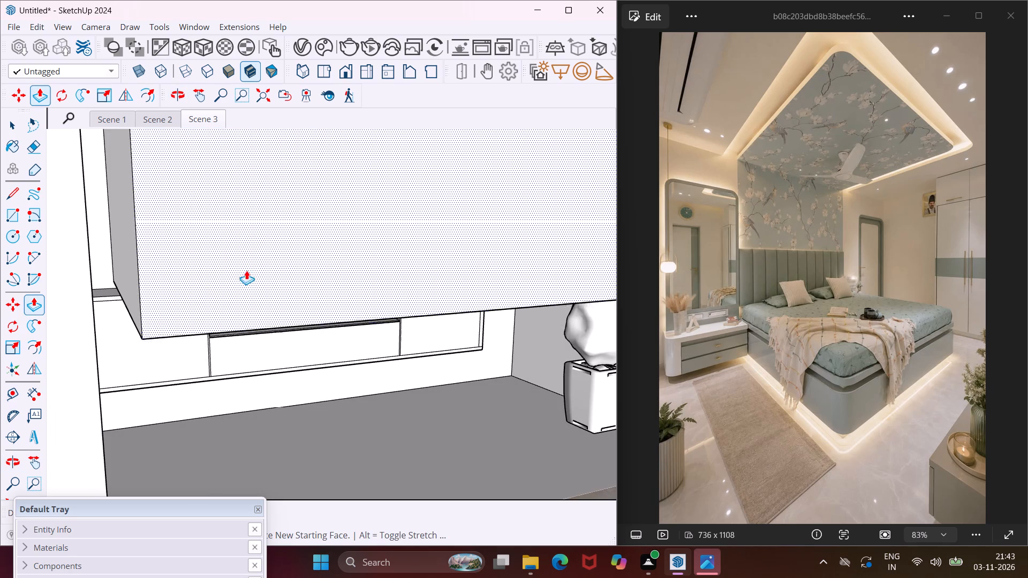
scroll(109, 277, "up", 2)
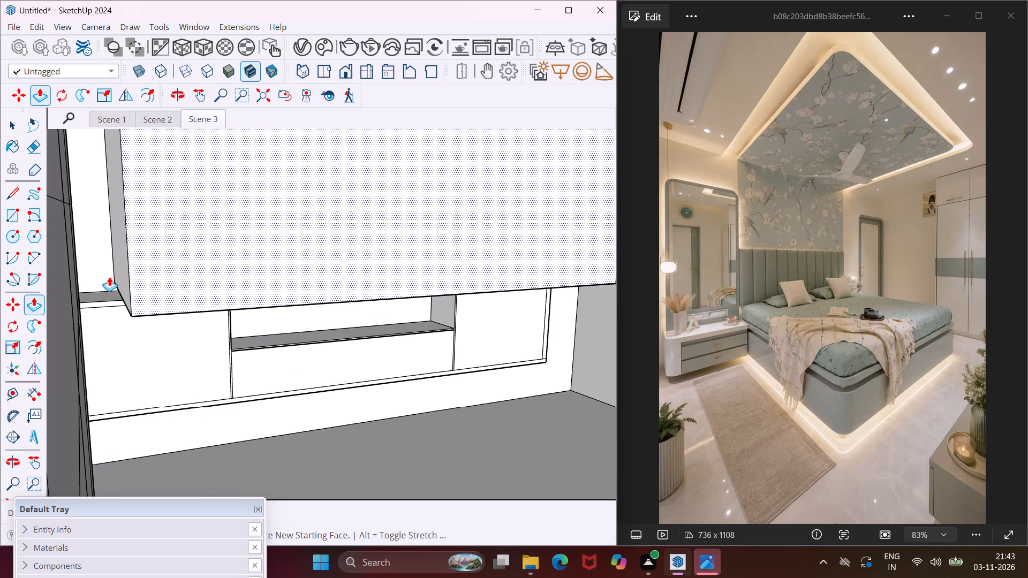
key("period")
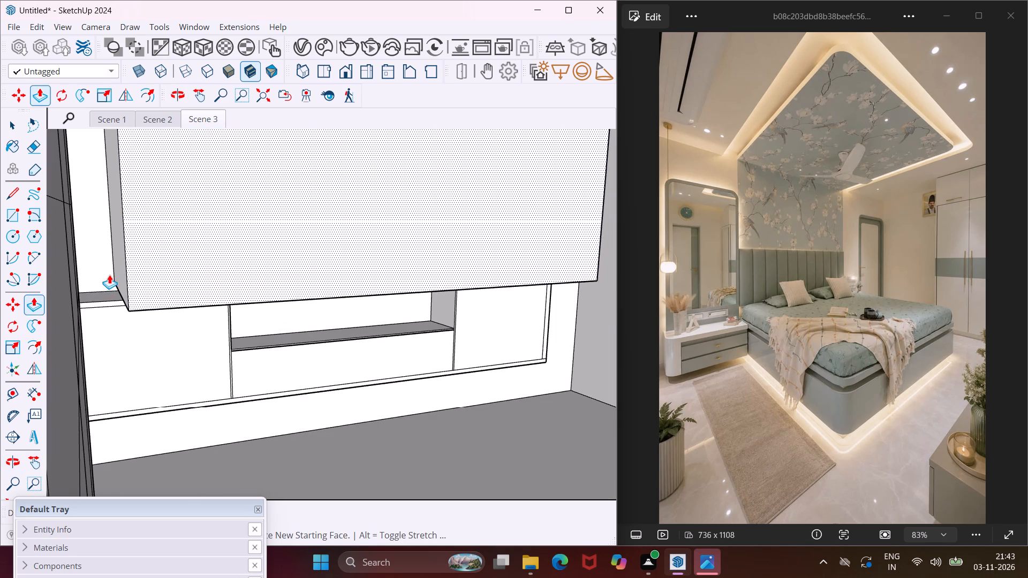
key("5")
key("shift+quotedbl")
key("Return")
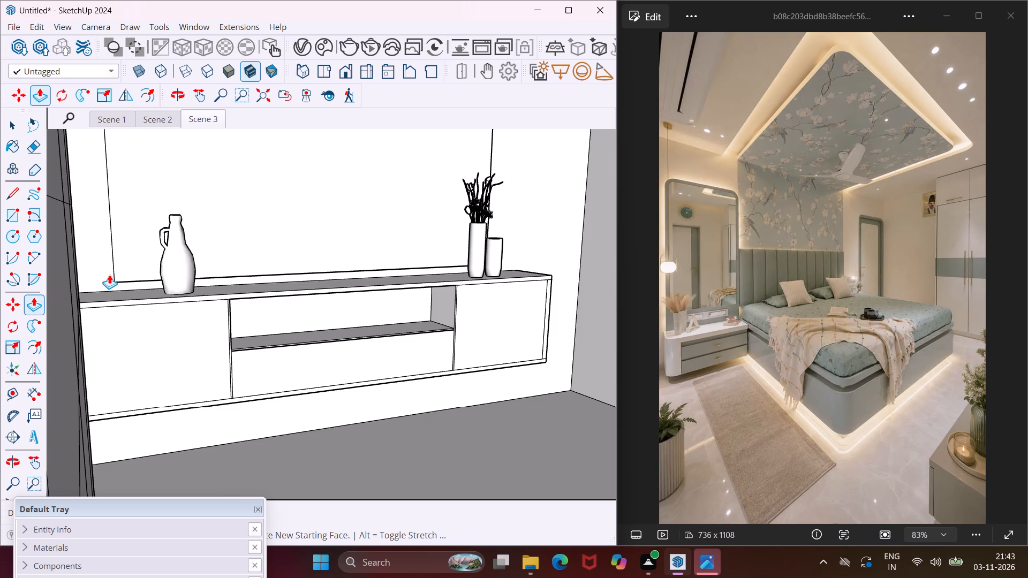
Create a new Emissive material in the V-Ray Asset Editor and show it among the model's materials.
scroll(115, 252, "up", 15)
scroll(108, 242, "up", 6)
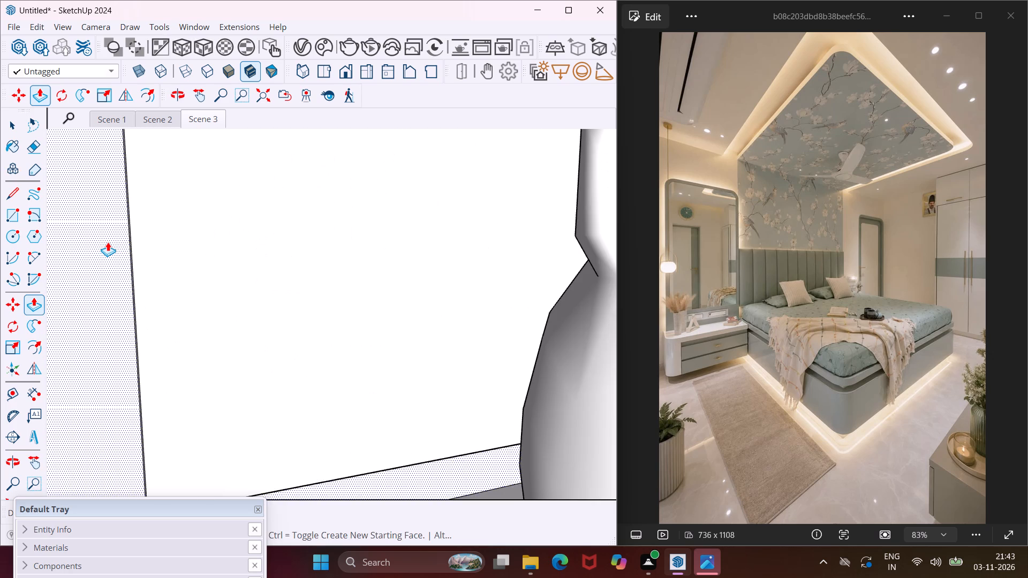
scroll(108, 242, "up", 1)
middle_click_drag(108, 242, 160, 255)
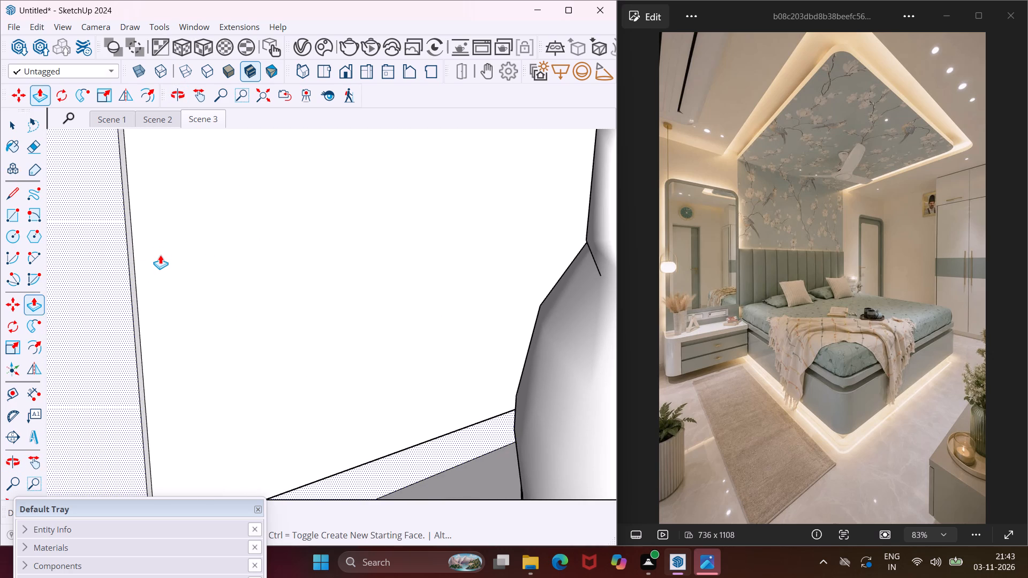
left_click(324, 45)
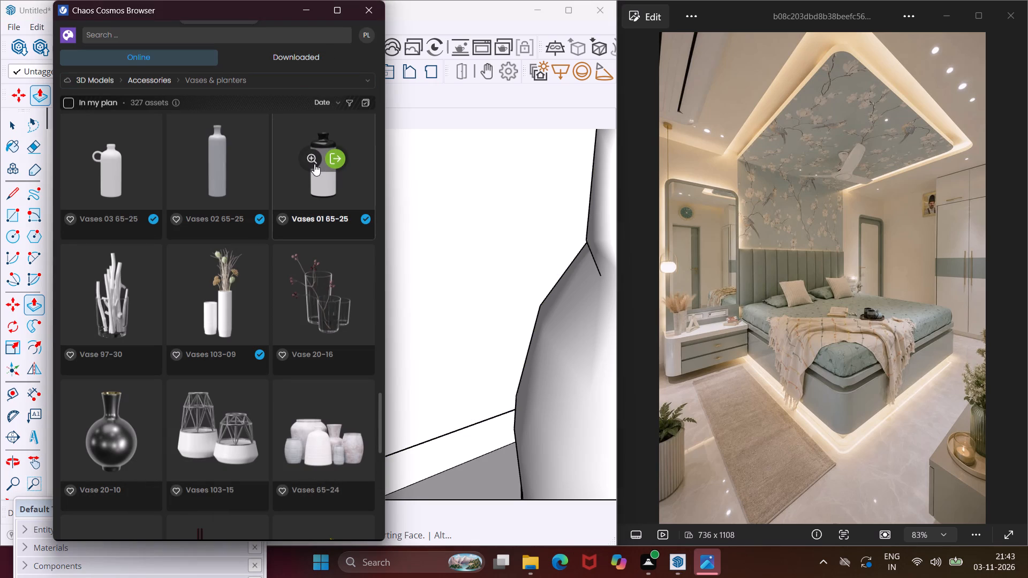
left_click(300, 16)
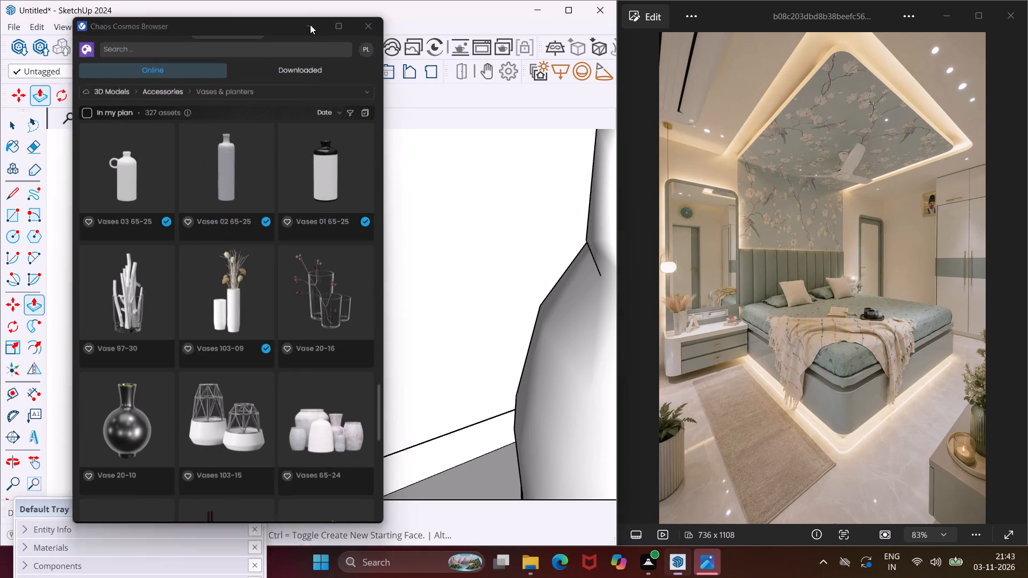
left_click(304, 49)
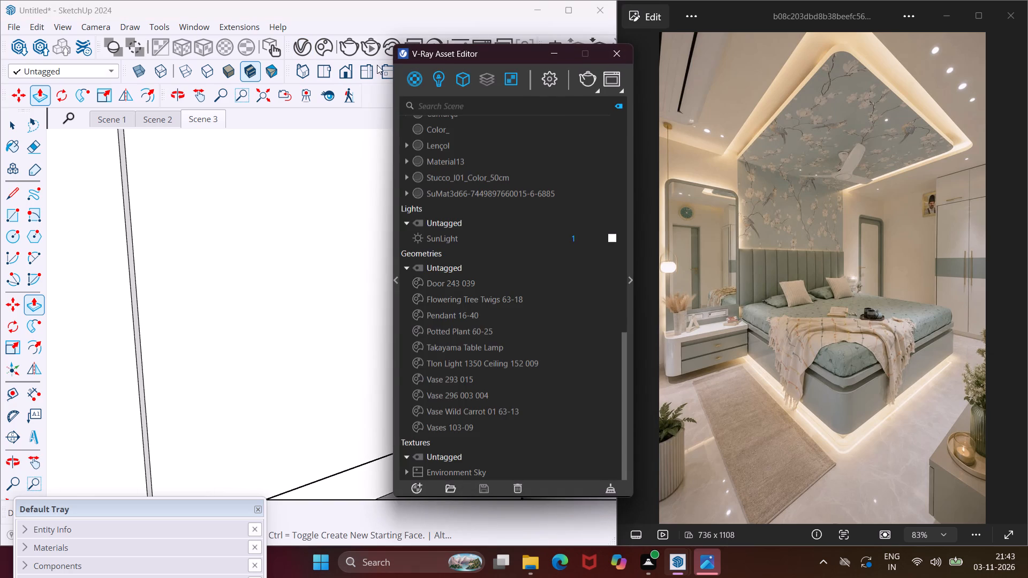
left_click(417, 487)
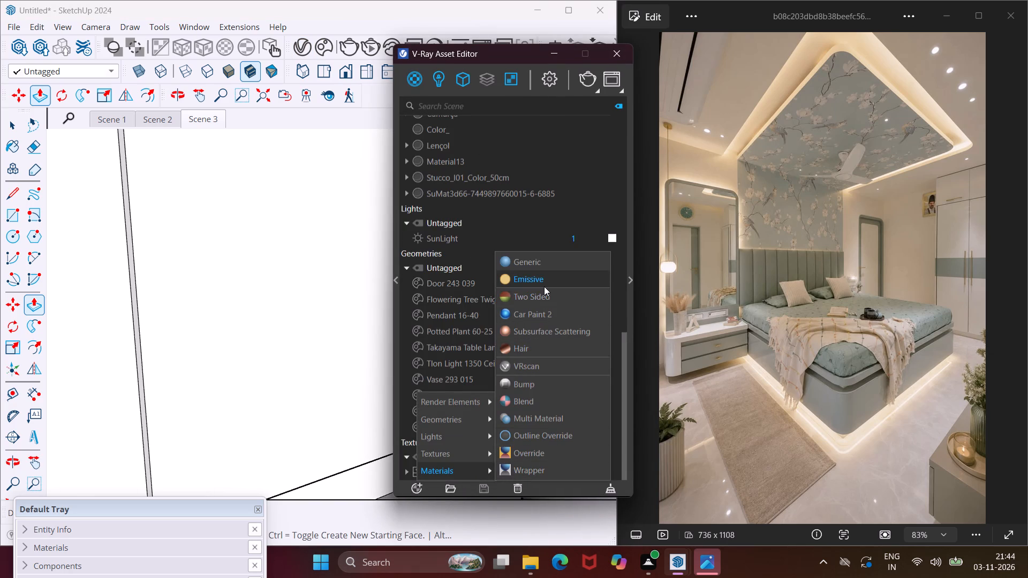
left_click(544, 286)
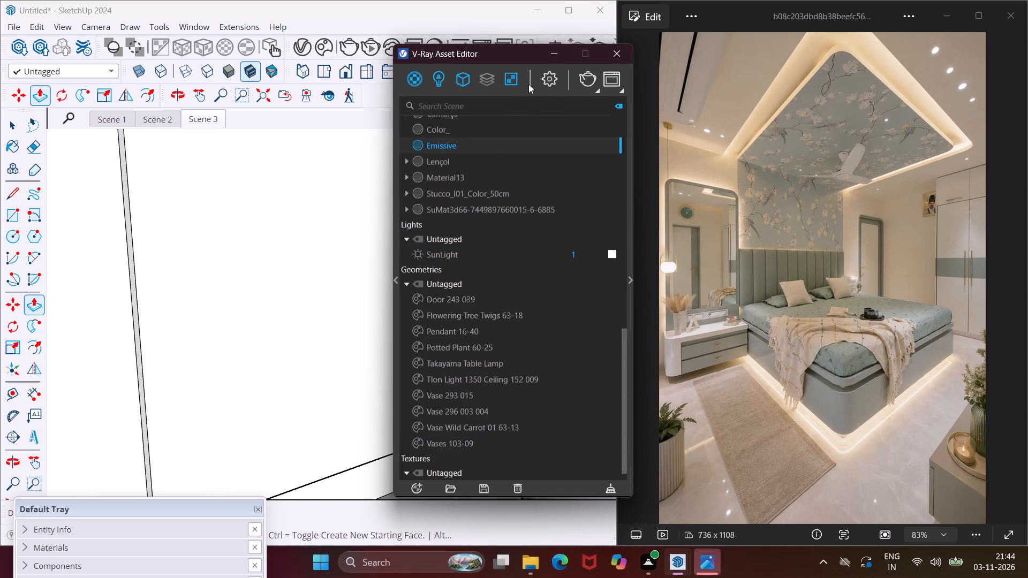
double_click(462, 148)
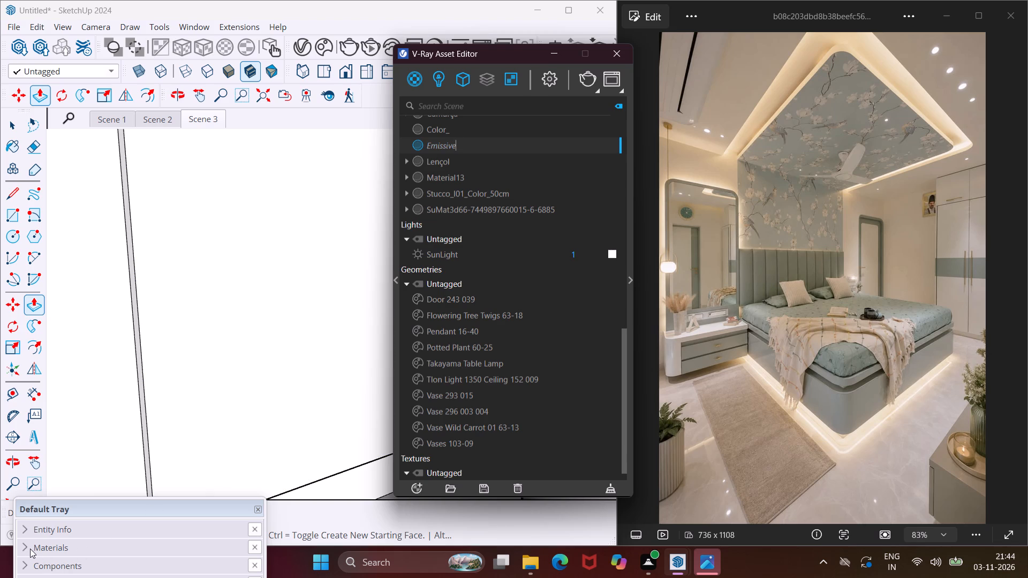
left_click(26, 546)
scroll(55, 546, "down", 1)
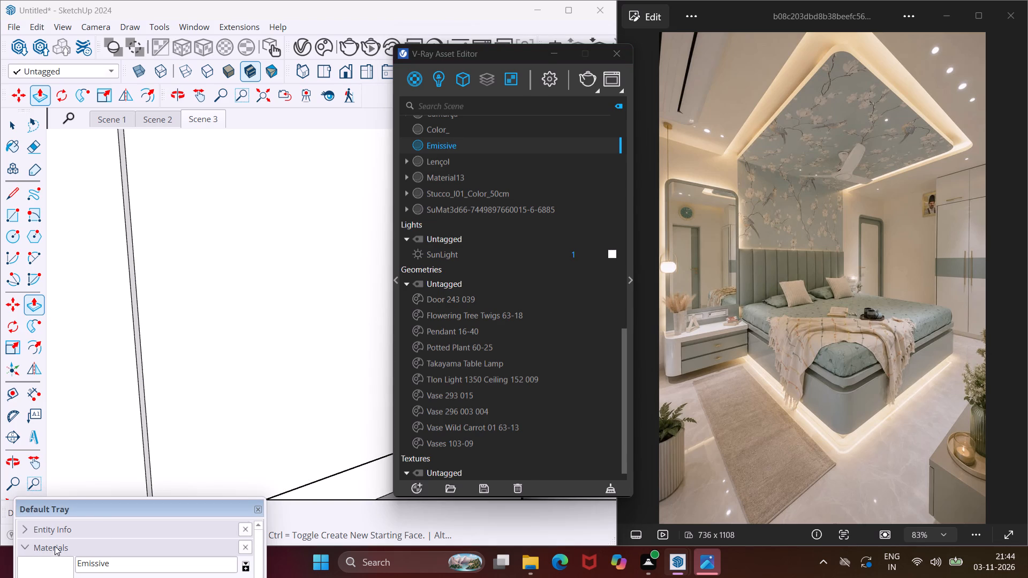
scroll(55, 546, "down", 1)
scroll(54, 545, "up", 2)
Set the Emissive material's color to a muted pale yellow, about R 0.738, G 0.736, B 0.555.
left_click(630, 274)
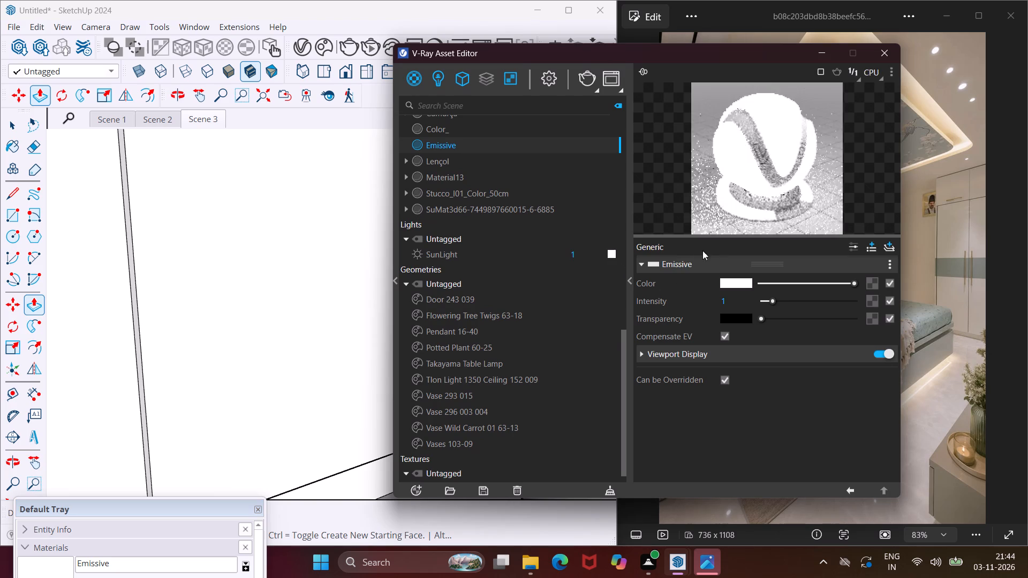
left_click(730, 284)
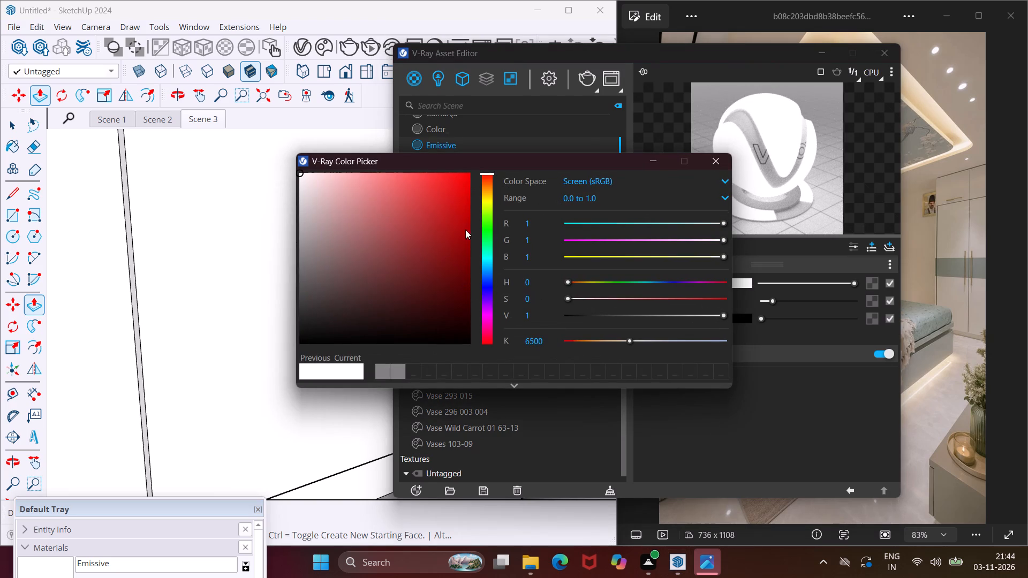
left_click(489, 201)
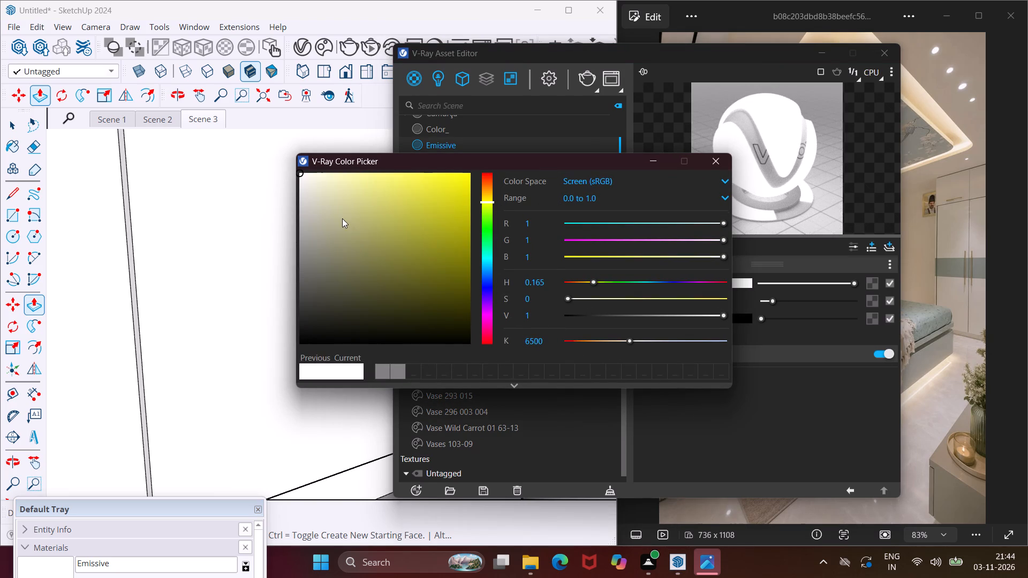
left_click(342, 218)
left_click(647, 162)
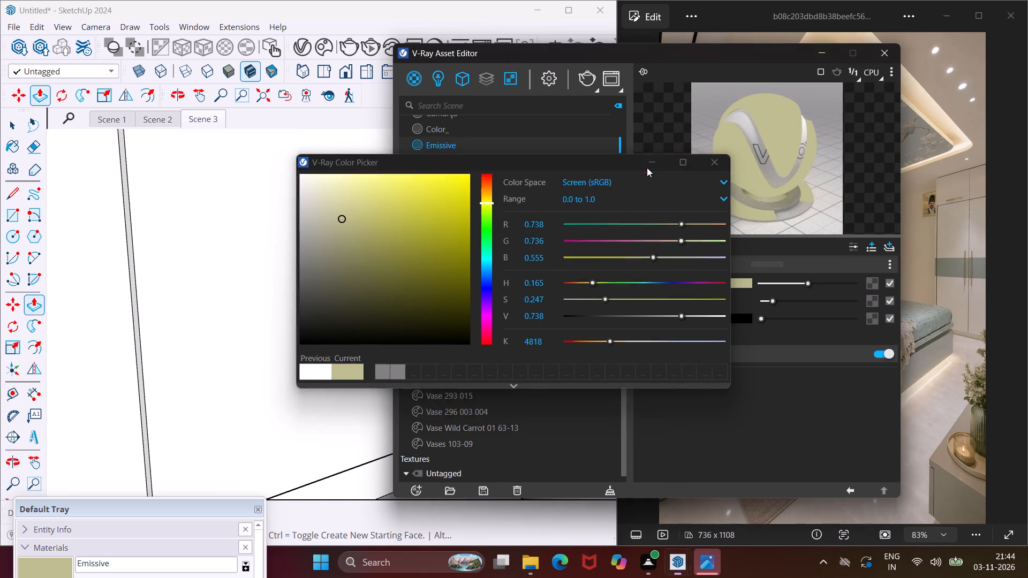
double_click(737, 283)
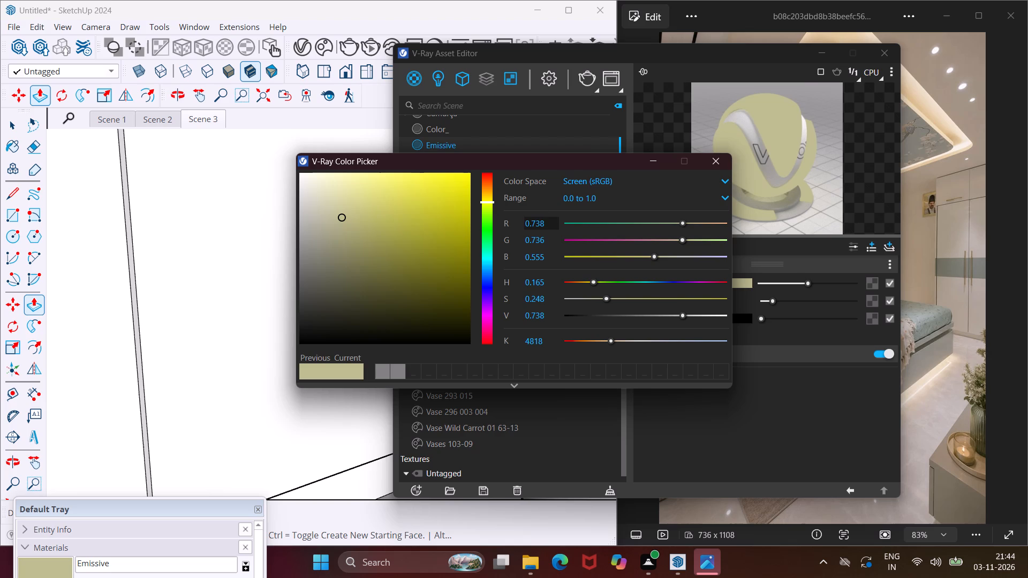
left_click(645, 168)
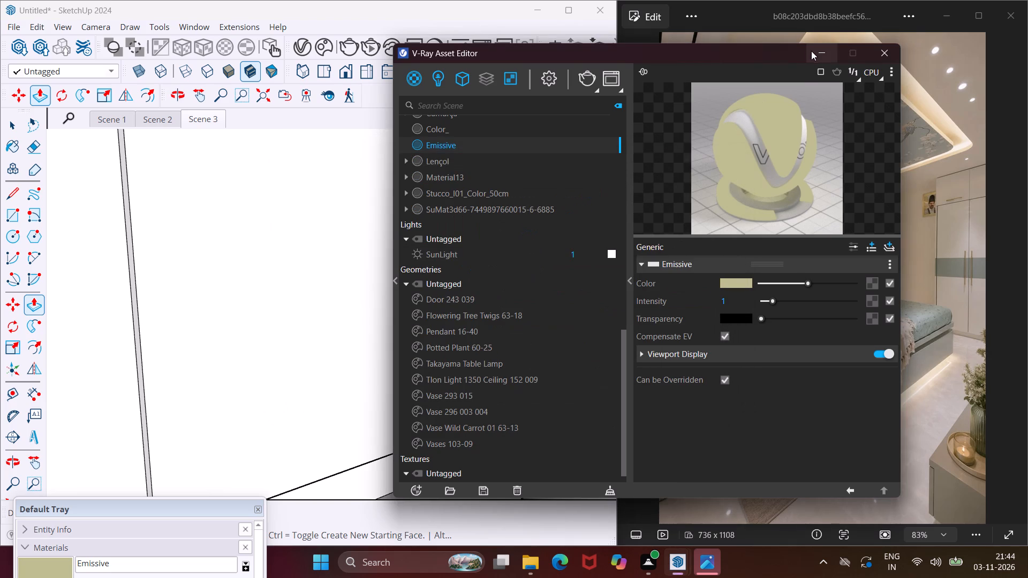
left_click(815, 59)
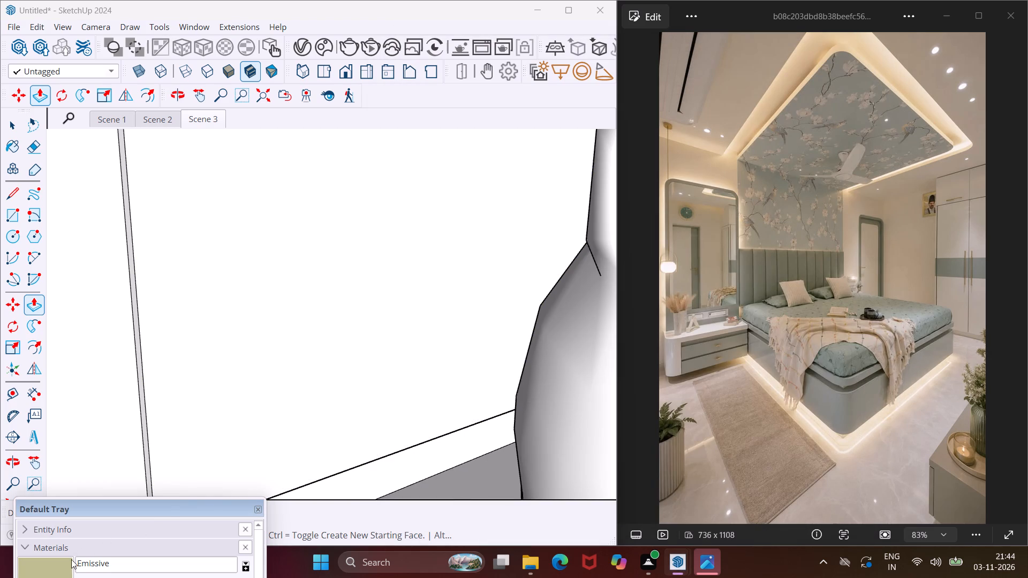
Paint the wall panel's thin side edge nearest the jug vase and its thin bottom edge with the Emissive material.
left_click(66, 562)
scroll(97, 430, "up", 3)
scroll(149, 410, "up", 2)
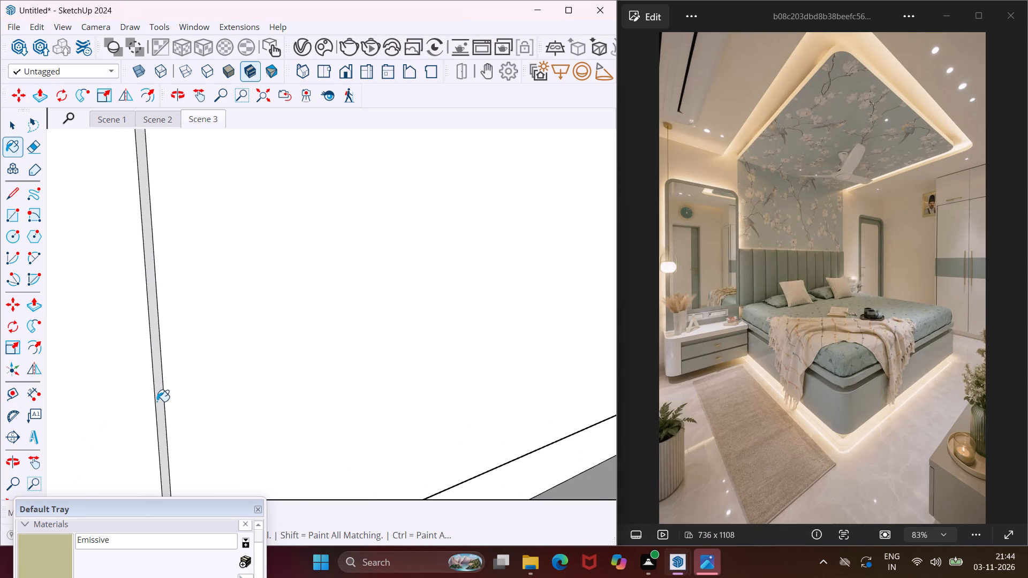
left_click(157, 401)
scroll(101, 390, "down", 7)
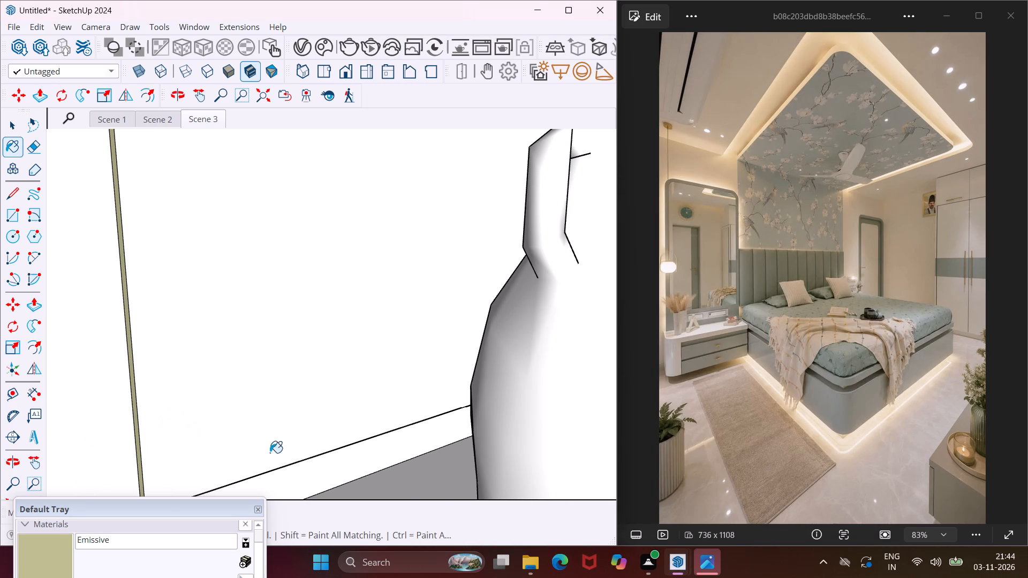
middle_click_drag(285, 472, 316, 416)
scroll(192, 461, "up", 9)
middle_click_drag(172, 457, 179, 446)
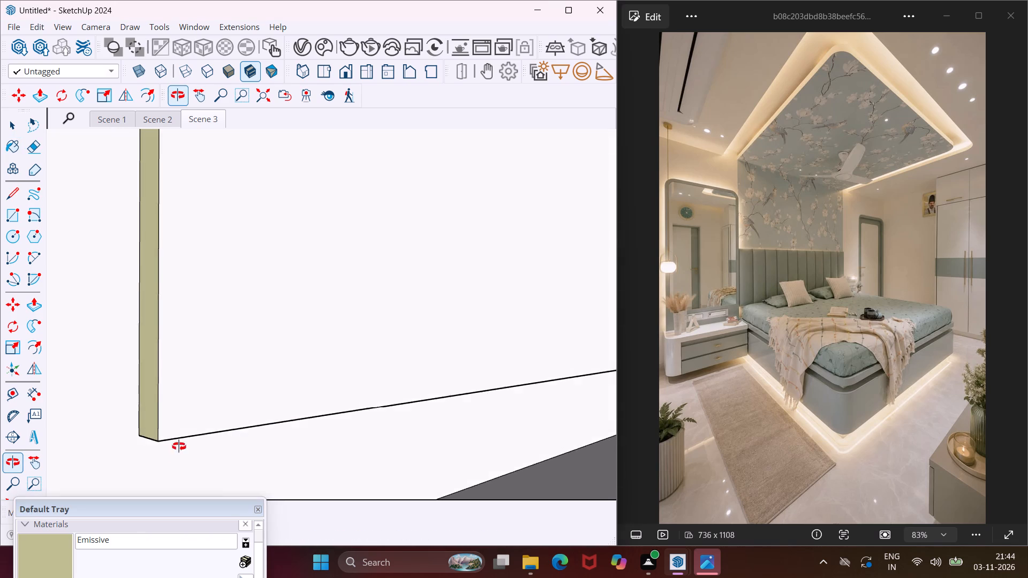
middle_click_drag(179, 446, 226, 365)
scroll(172, 426, "up", 3)
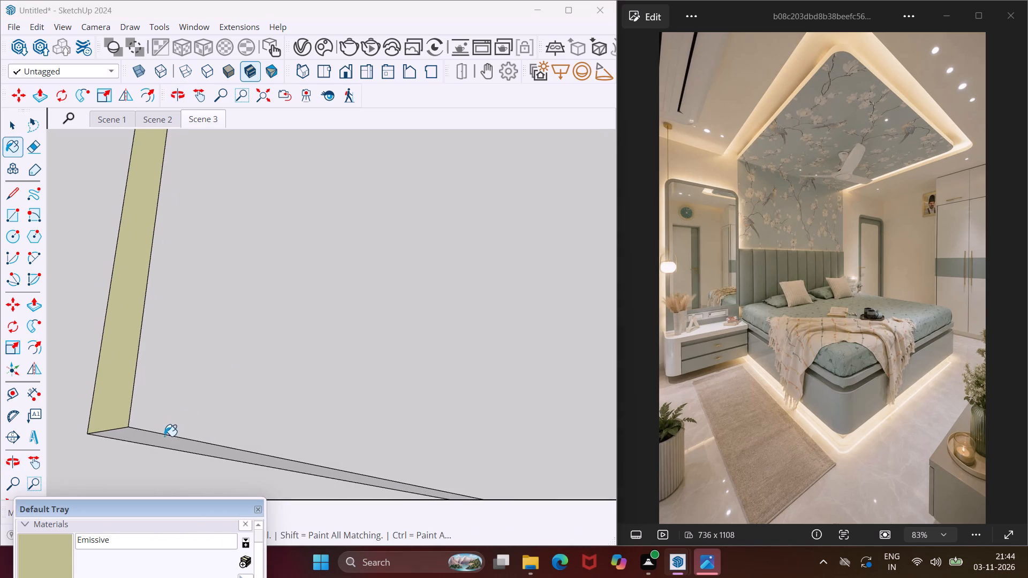
left_click(163, 445)
Paint the thin top edge of the wall panel above the long box unit with the Emissive material.
middle_click_drag(224, 419, 149, 471)
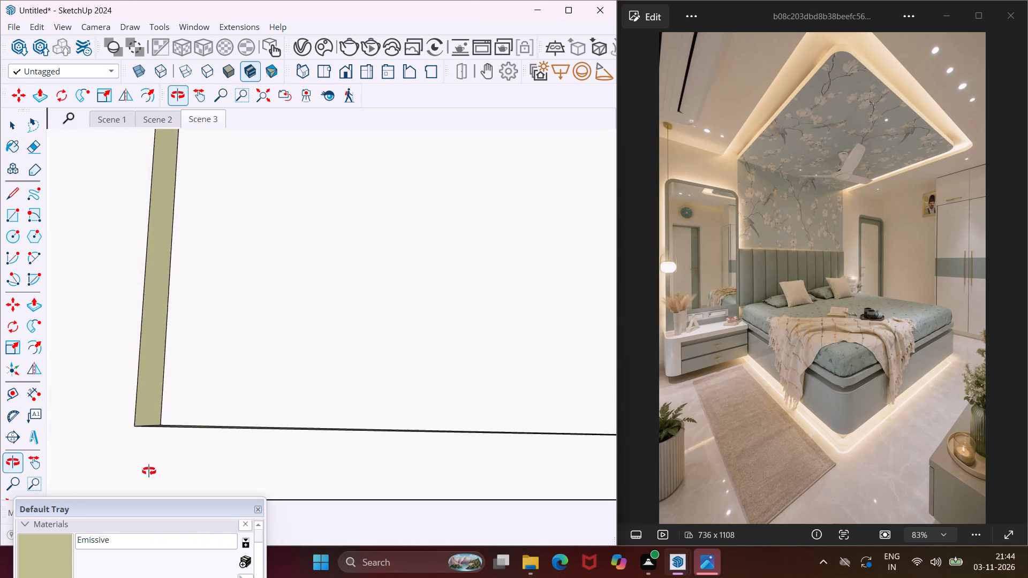
middle_click_drag(149, 471, 107, 491)
scroll(120, 453, "down", 11)
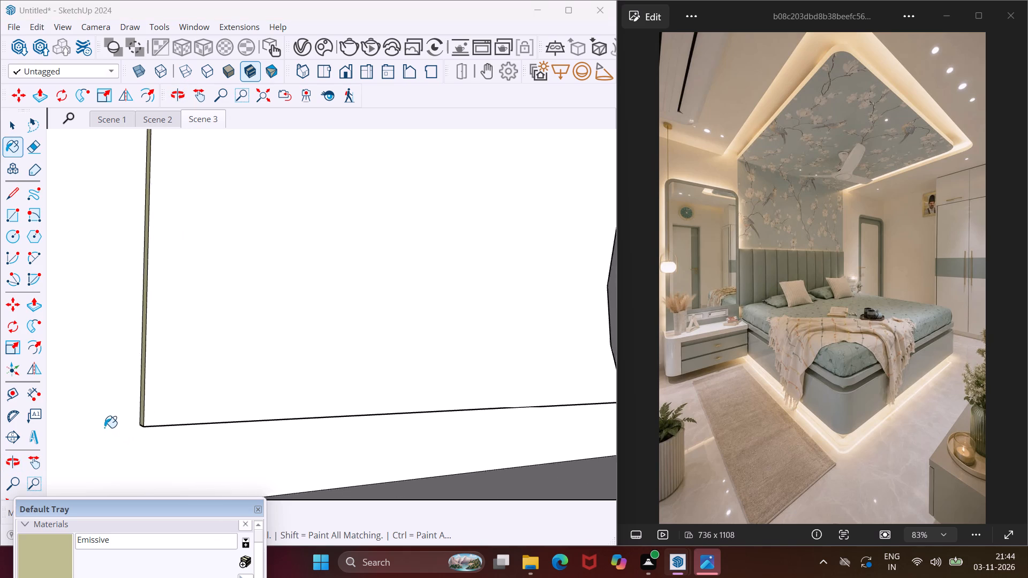
scroll(104, 428, "down", 12)
middle_click_drag(374, 351, 141, 386)
scroll(141, 386, "down", 6)
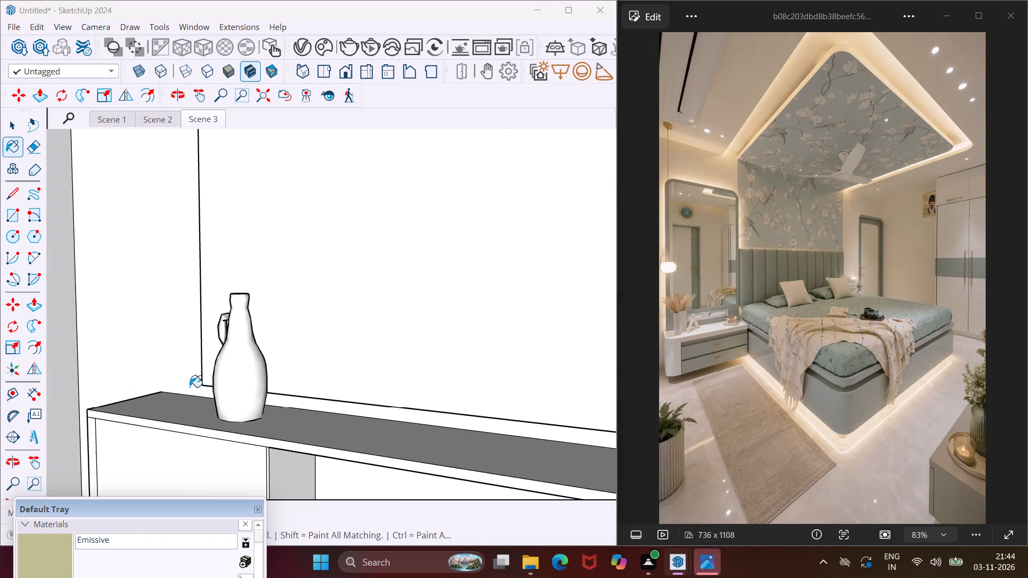
scroll(201, 389, "down", 1)
middle_click_drag(218, 386, 326, 394)
scroll(294, 386, "down", 1)
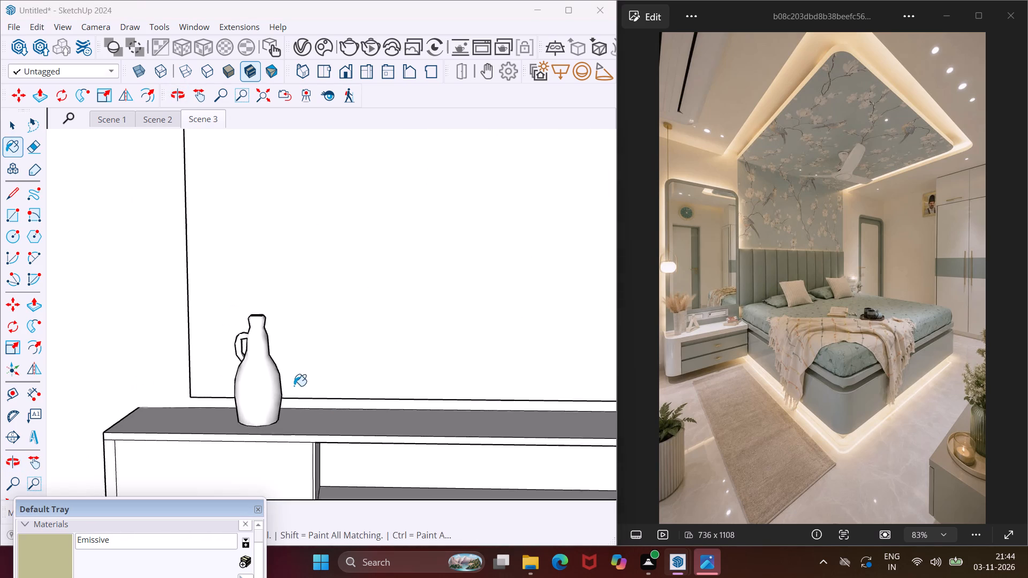
scroll(294, 386, "down", 2)
middle_click_drag(407, 361, 276, 392)
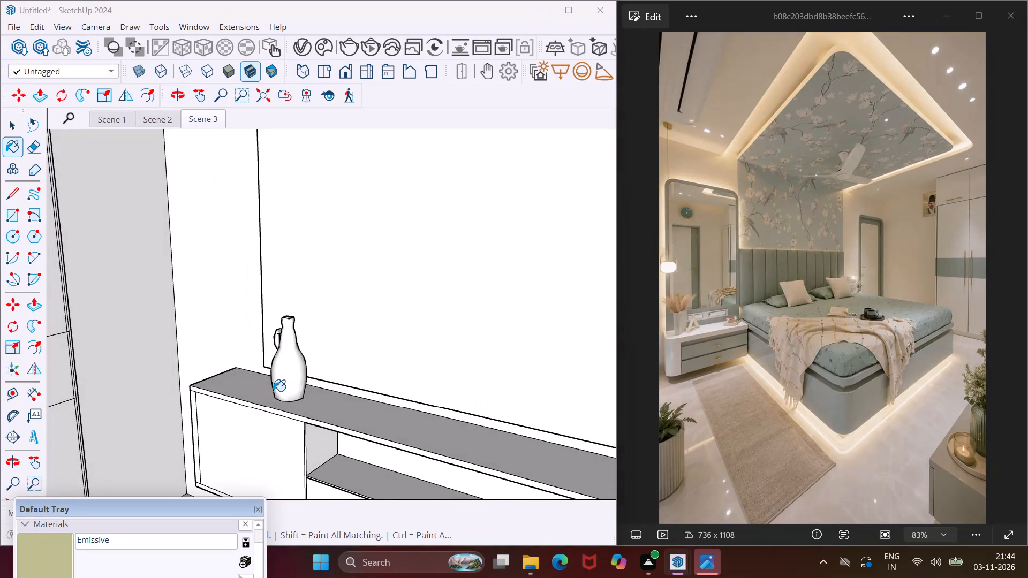
scroll(273, 391, "down", 4)
middle_click_drag(531, 178, 534, 192)
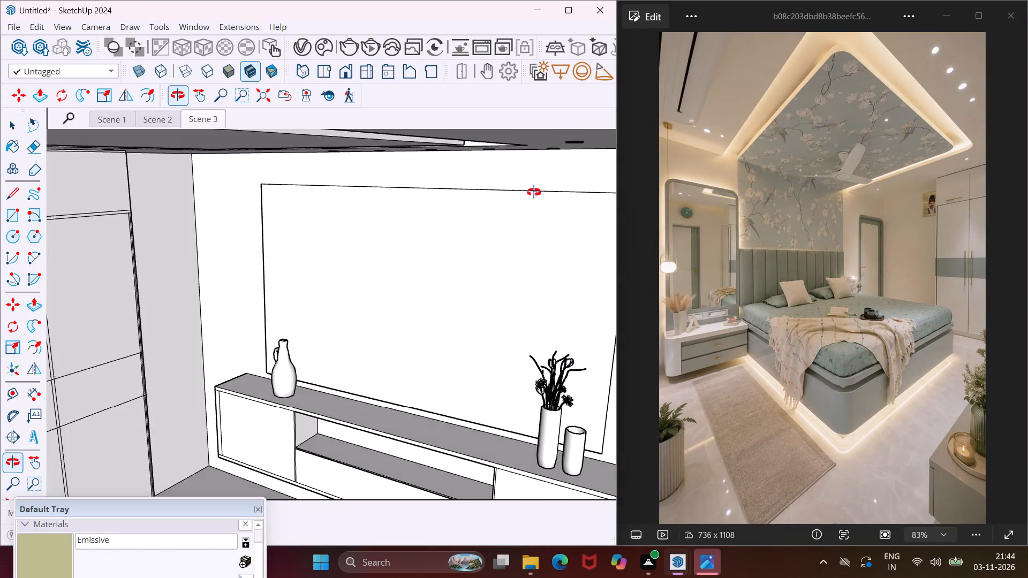
middle_click_drag(534, 192, 560, 160)
scroll(566, 165, "up", 4)
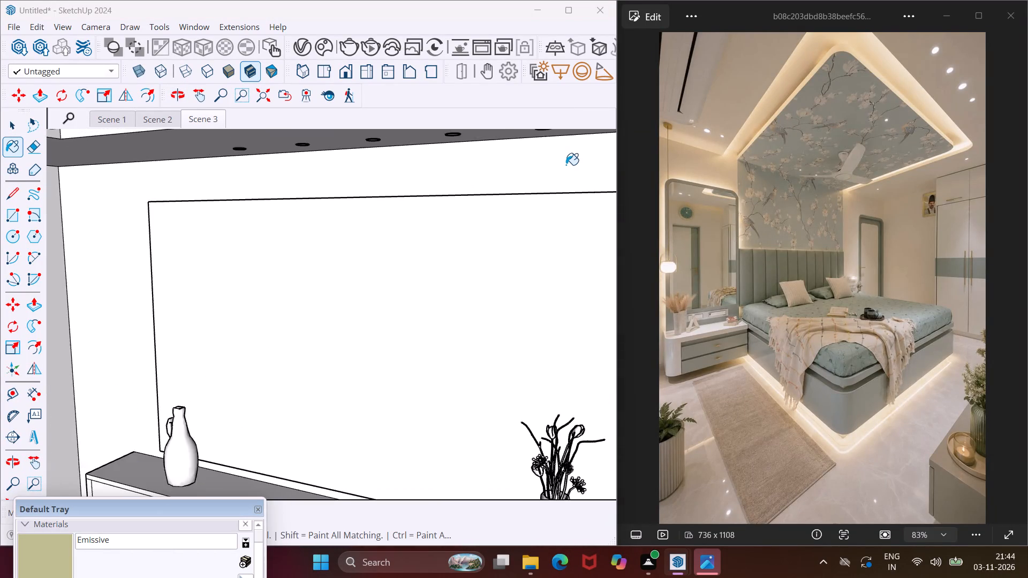
scroll(566, 165, "up", 14)
middle_click_drag(546, 215, 568, 246)
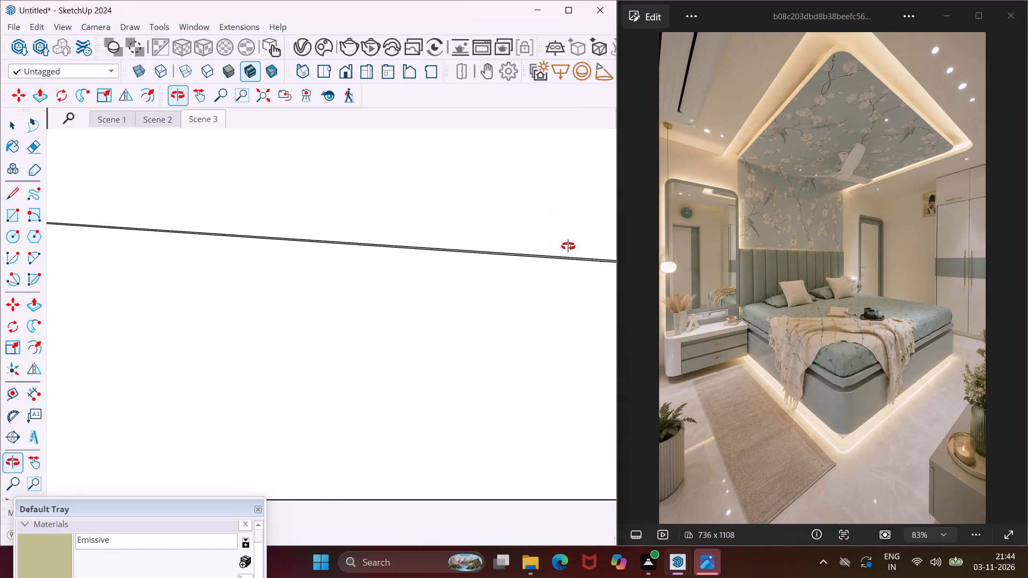
middle_click_drag(568, 246, 693, 250)
scroll(515, 220, "up", 9)
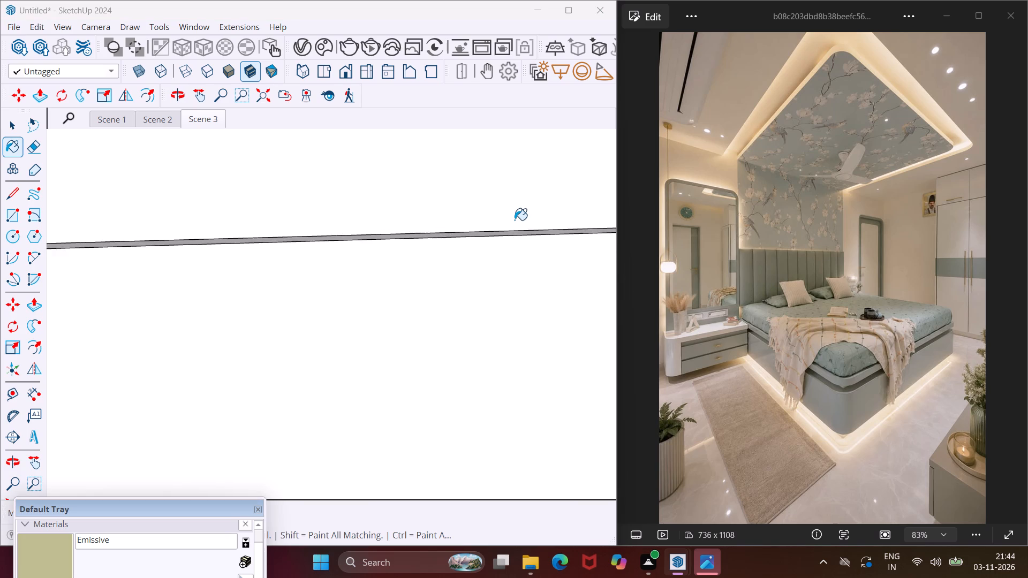
scroll(515, 220, "up", 9)
left_click(511, 247)
Paint the wall panel's thin side edge nearest the branch-filled vase with the Emissive material.
middle_click_drag(510, 266, 453, 262)
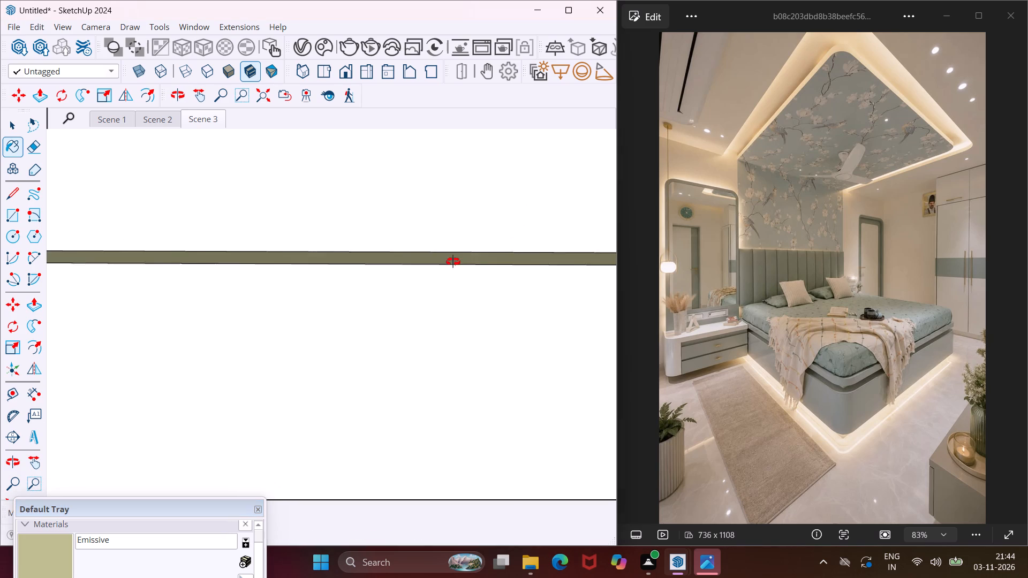
middle_click_drag(453, 262, 241, 240)
scroll(253, 282, "down", 4)
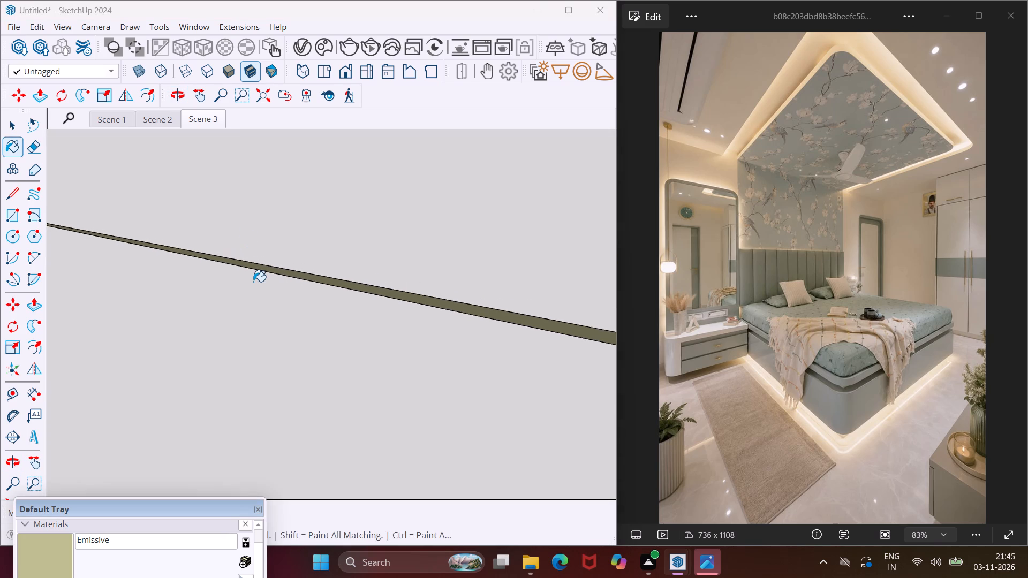
middle_click_drag(253, 282, 254, 229)
scroll(242, 238, "down", 13)
scroll(446, 236, "up", 7)
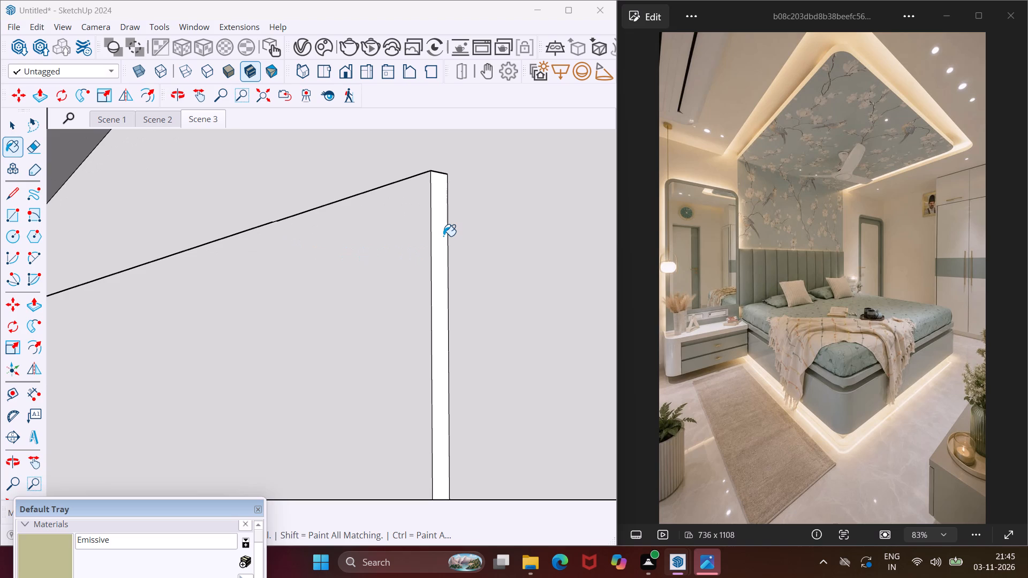
left_click(435, 232)
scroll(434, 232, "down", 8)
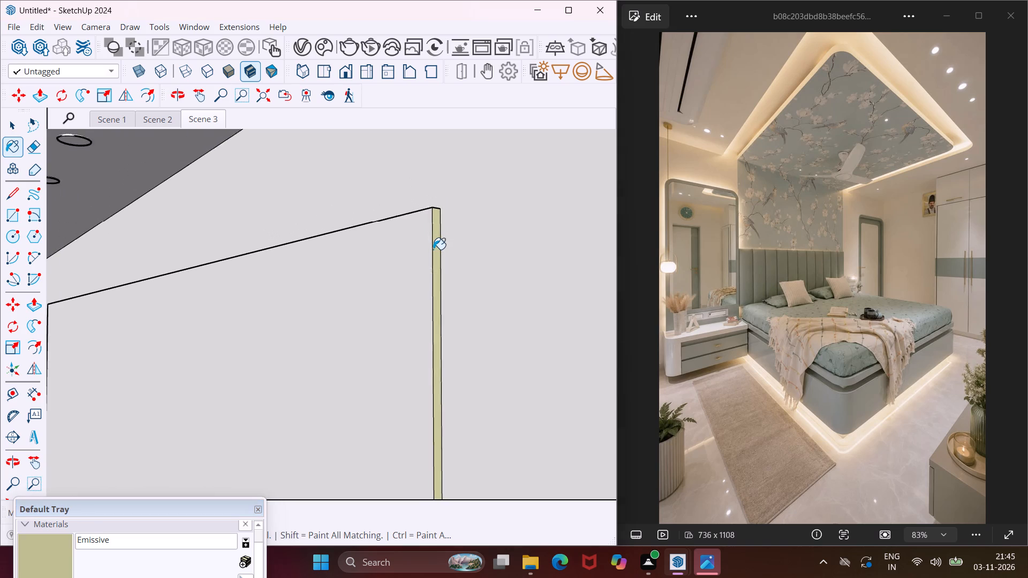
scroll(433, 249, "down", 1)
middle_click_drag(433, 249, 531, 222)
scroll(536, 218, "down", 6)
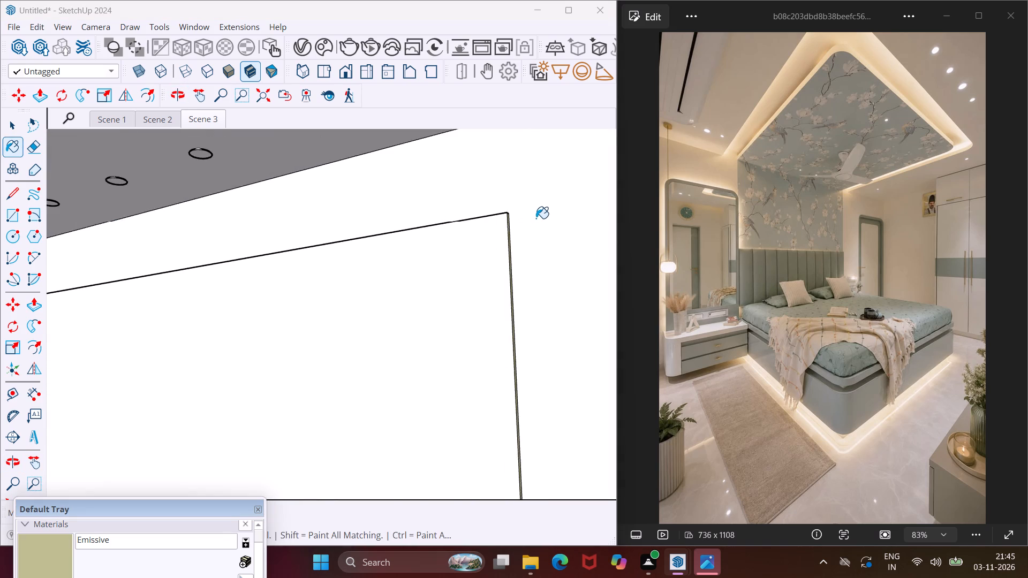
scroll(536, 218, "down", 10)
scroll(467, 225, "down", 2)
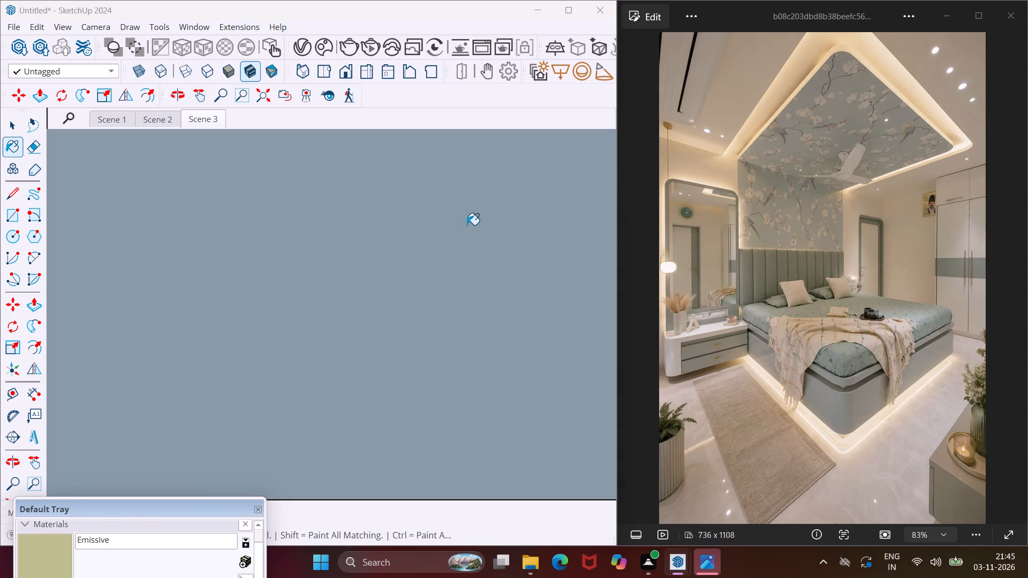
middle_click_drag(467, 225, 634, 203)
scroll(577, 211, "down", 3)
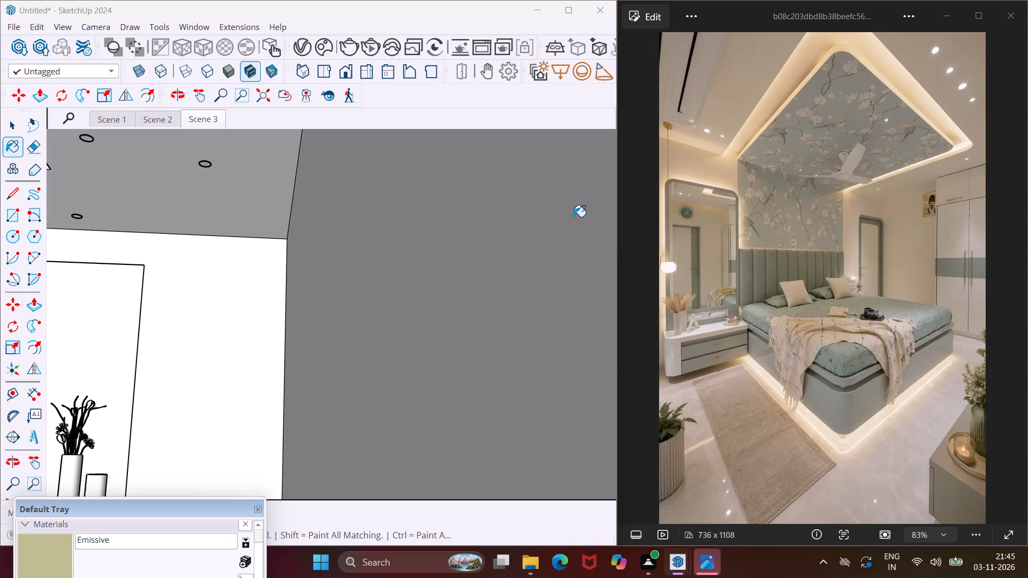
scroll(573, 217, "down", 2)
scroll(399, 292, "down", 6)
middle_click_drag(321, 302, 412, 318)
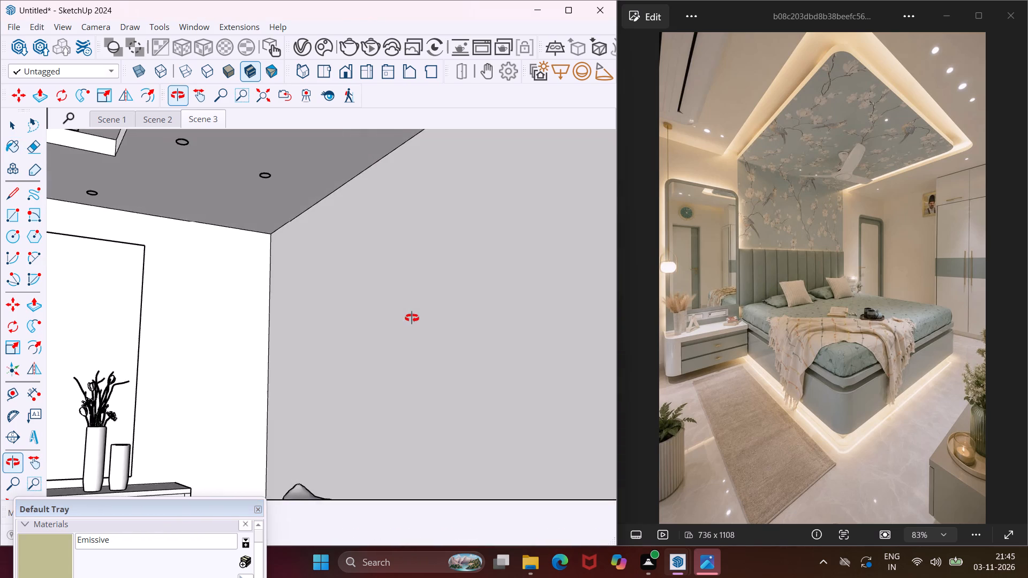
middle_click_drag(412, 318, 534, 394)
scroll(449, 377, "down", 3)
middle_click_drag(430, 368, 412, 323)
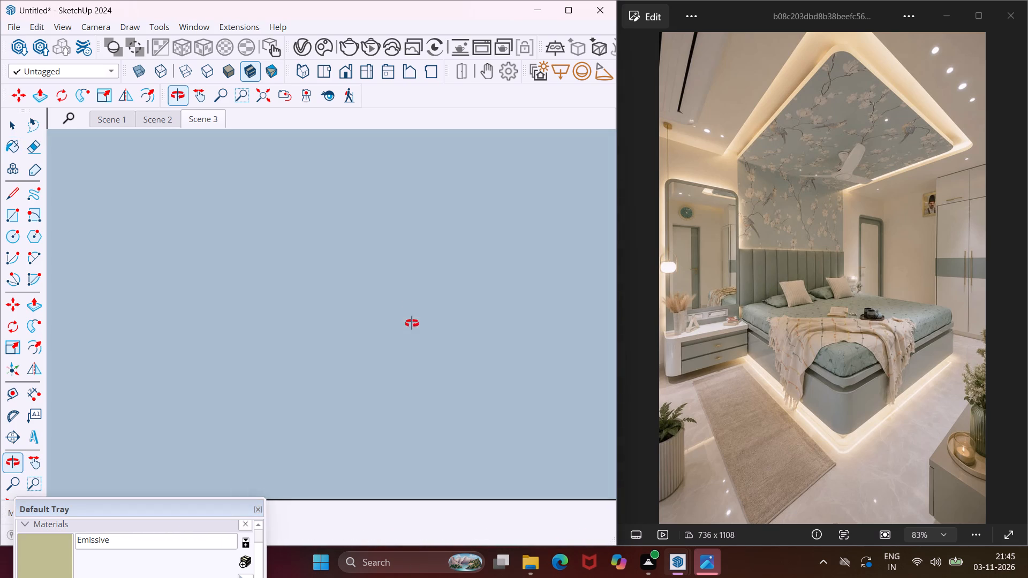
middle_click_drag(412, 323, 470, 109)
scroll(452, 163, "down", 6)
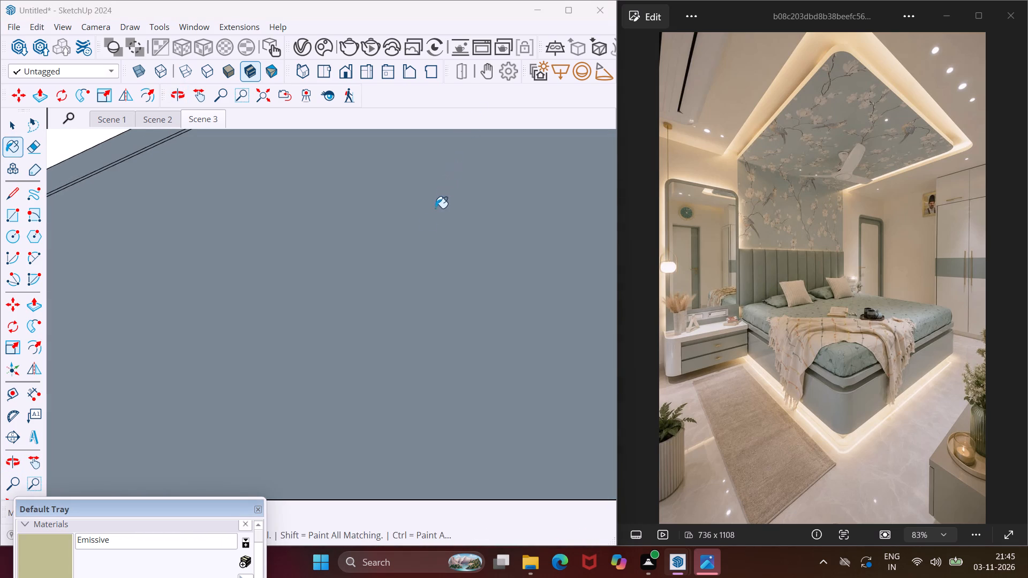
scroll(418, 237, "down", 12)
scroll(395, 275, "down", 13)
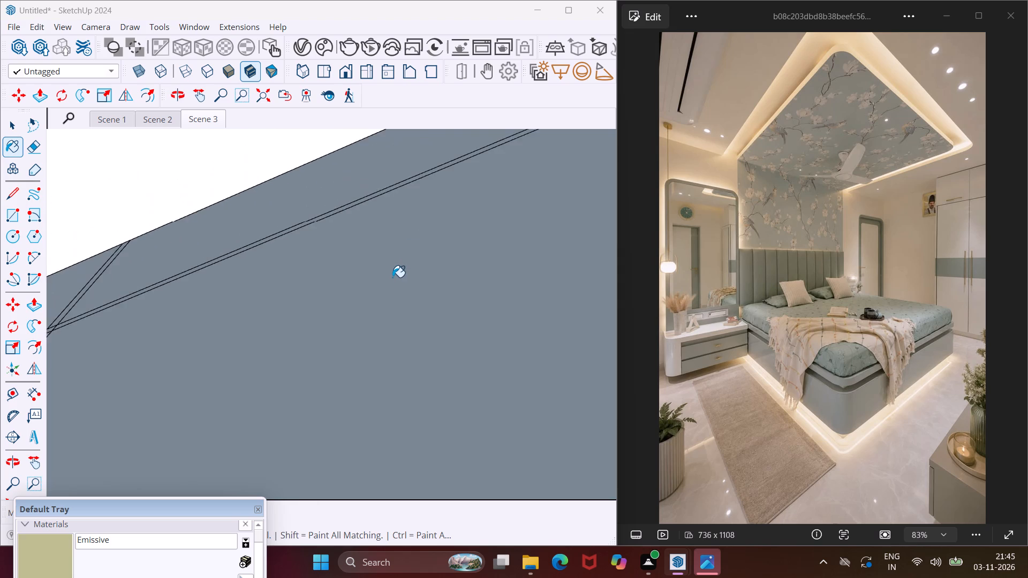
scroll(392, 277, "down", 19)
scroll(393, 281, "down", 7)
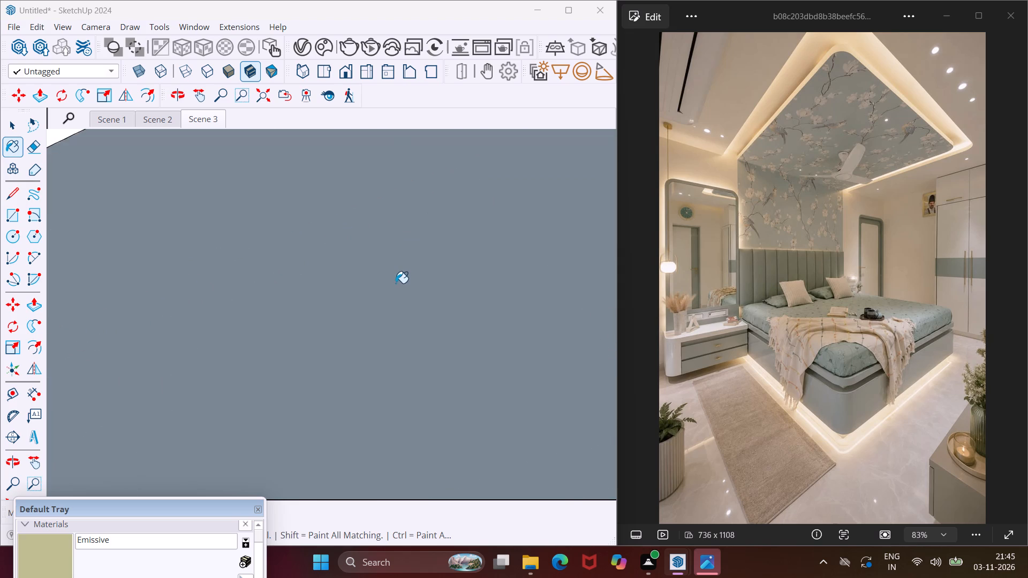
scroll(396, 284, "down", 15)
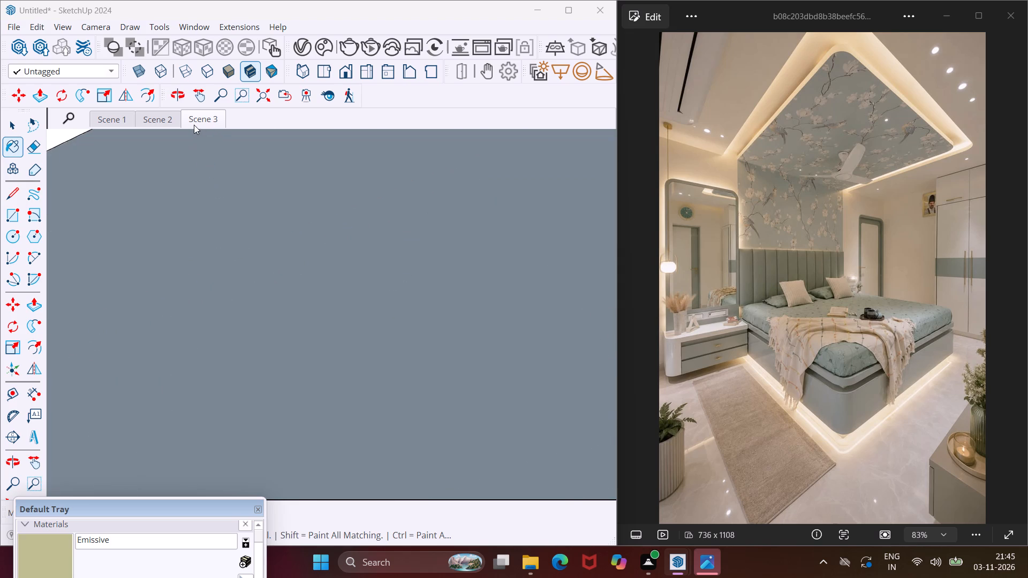
Check the saved views by switching to Scene 3, Scene 2 and Scene 1.
left_click(194, 125)
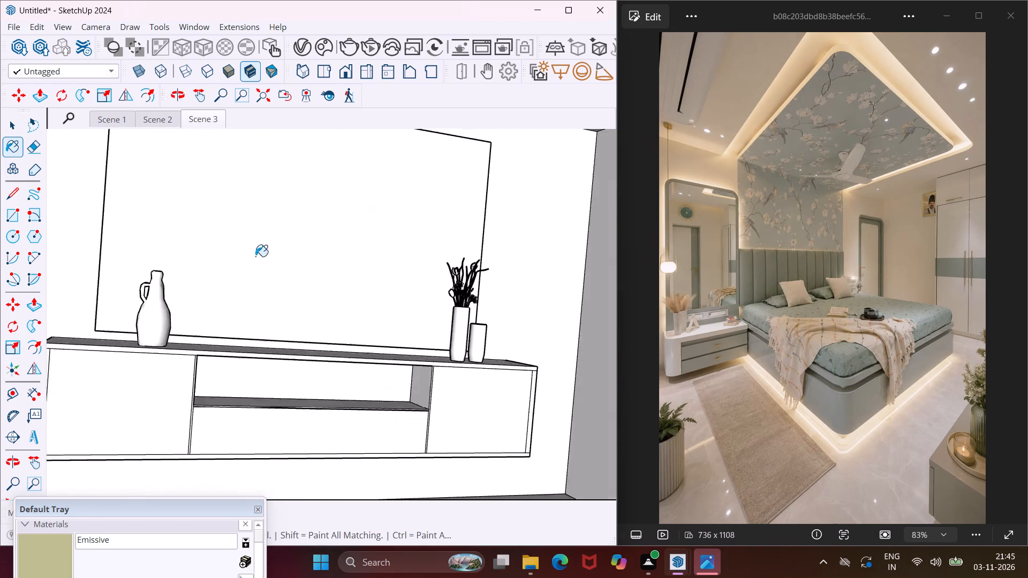
left_click(155, 125)
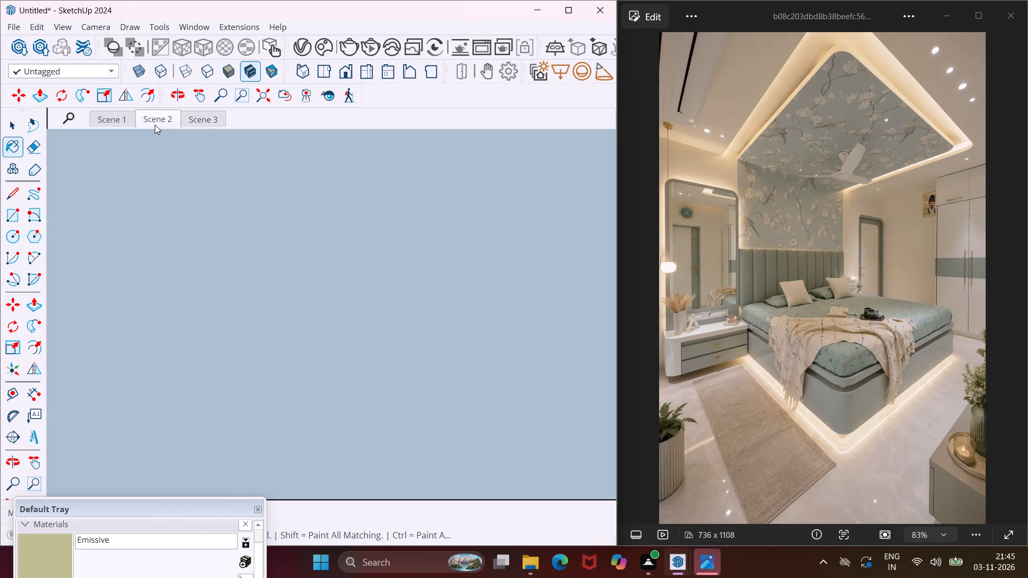
left_click(129, 123)
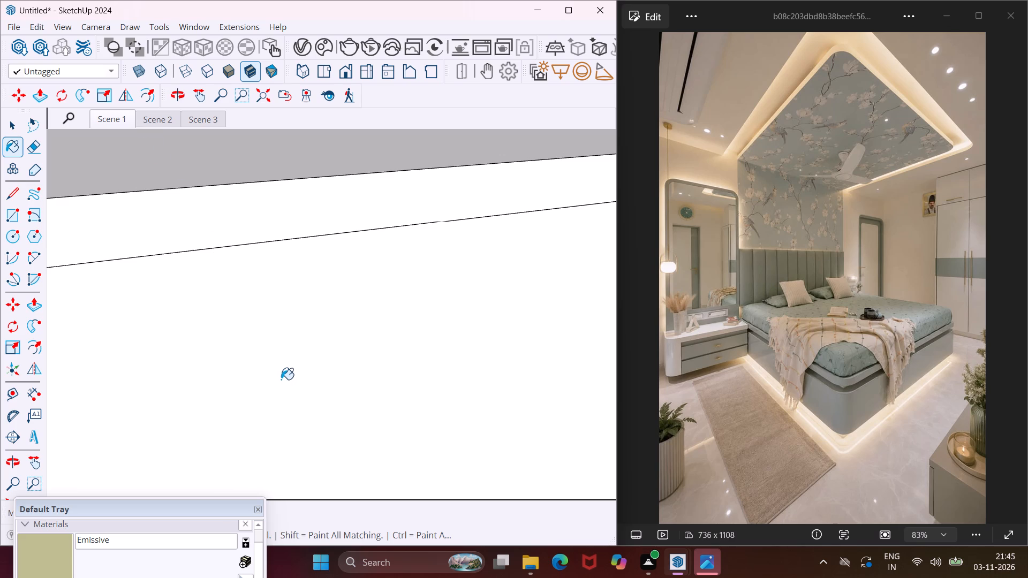
Leave painting and examine the room shell from outside, starting at the Scene 1 view, including its walls, roof slab and base.
key("Escape")
key("space")
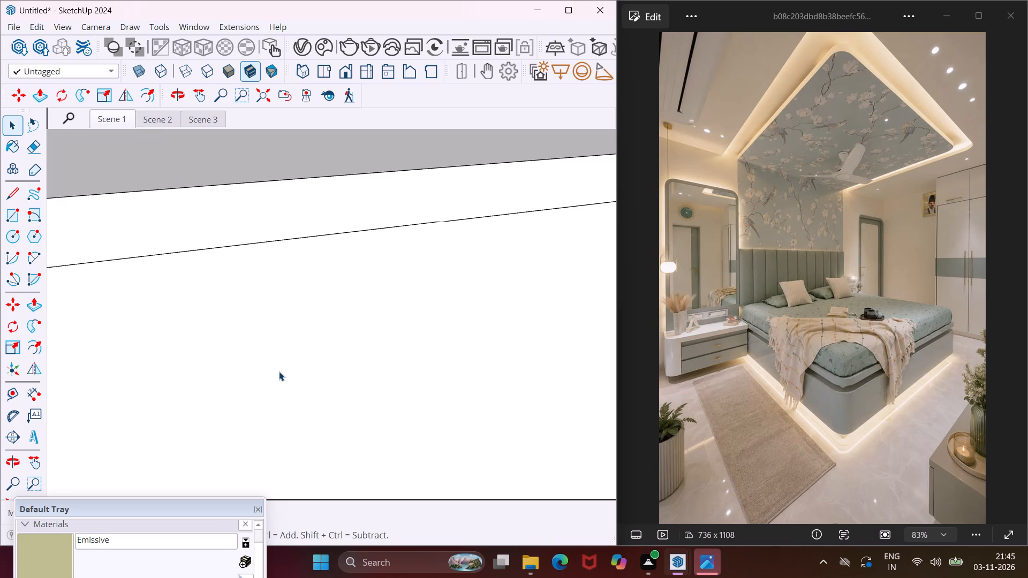
left_click(186, 96)
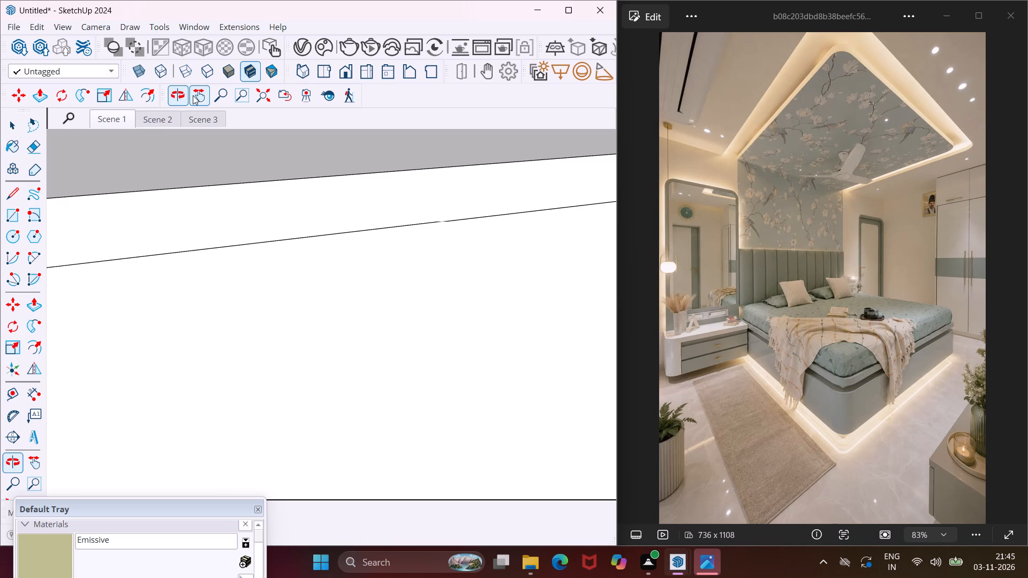
left_click(197, 95)
left_click_drag(218, 287, 219, 307)
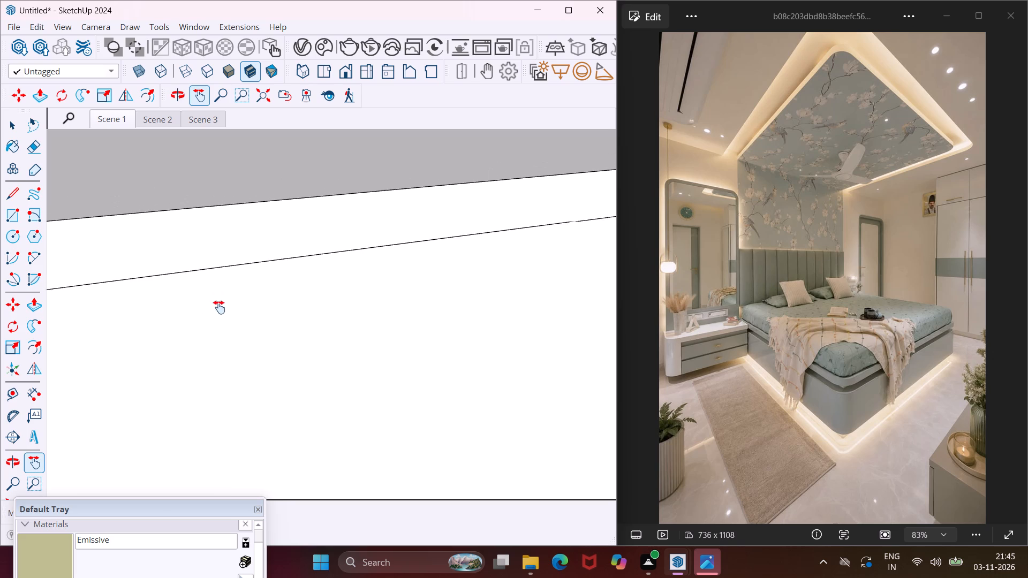
left_click_drag(219, 307, 243, 438)
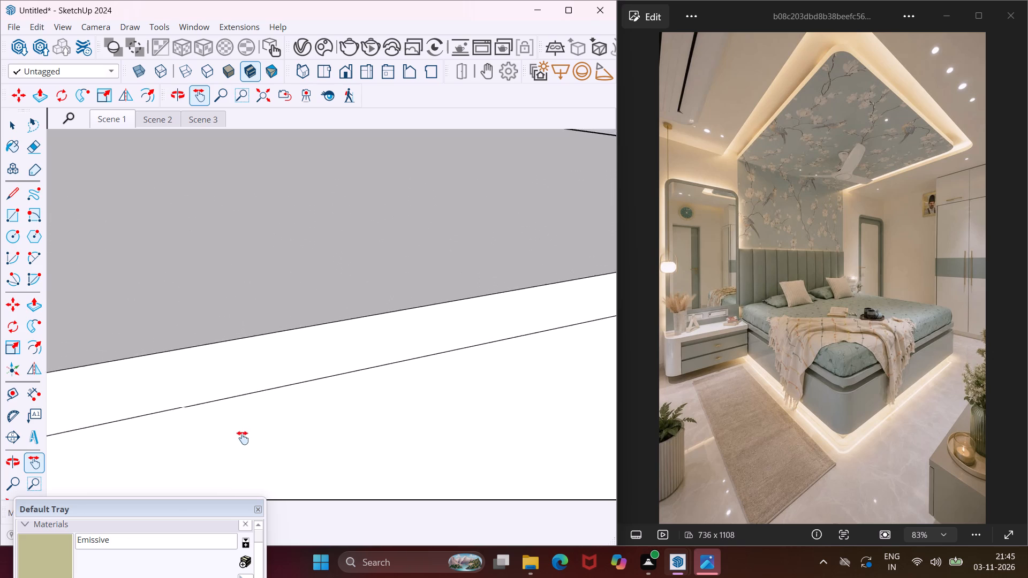
left_click_drag(243, 438, 274, 548)
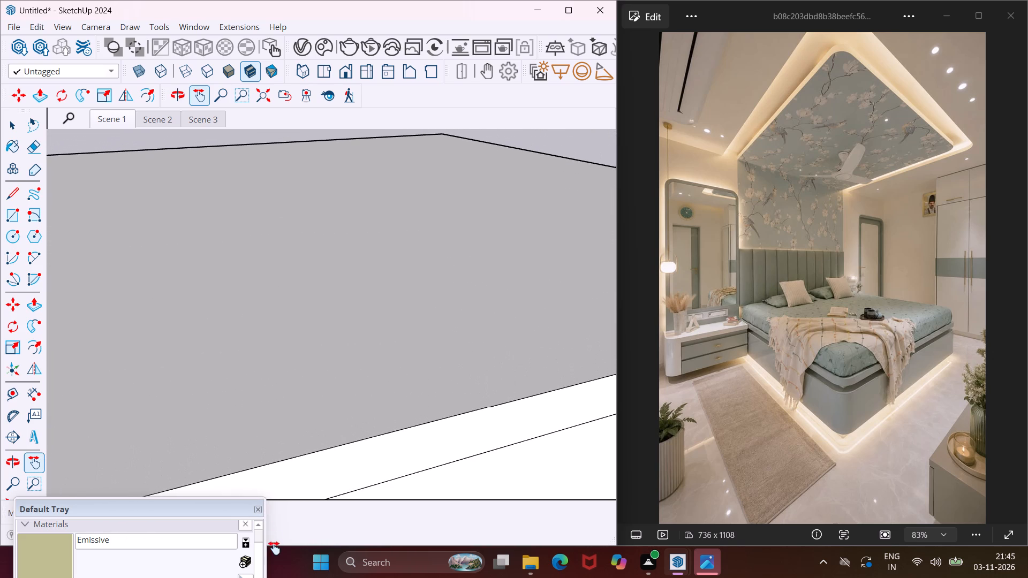
left_click_drag(274, 548, 375, 301)
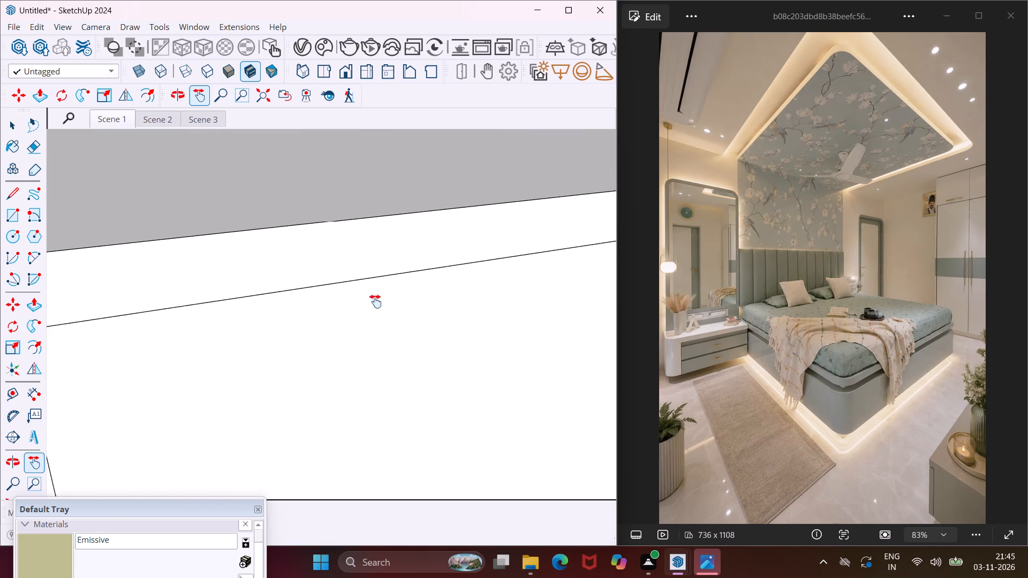
left_click_drag(375, 301, 460, 127)
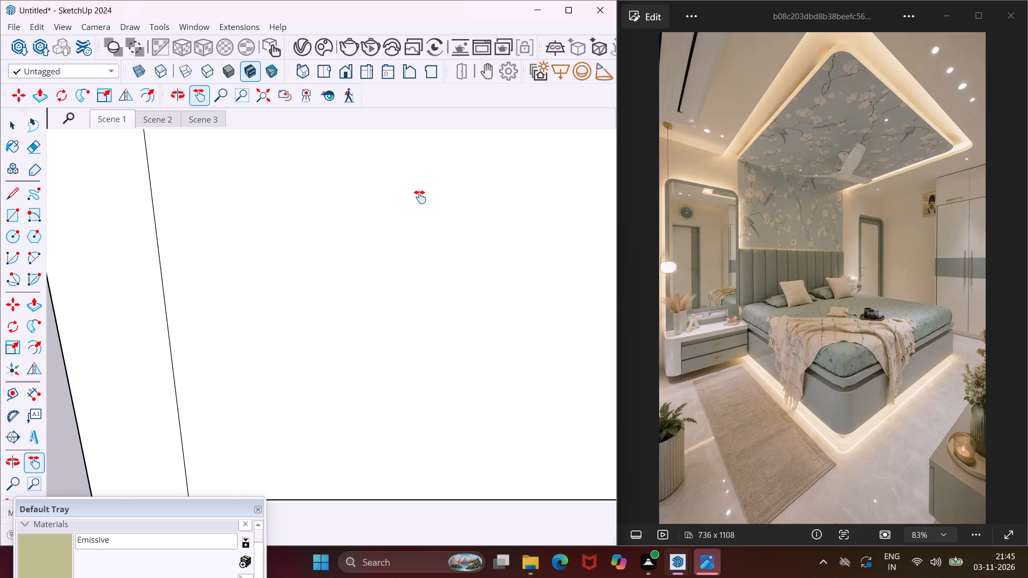
scroll(420, 197, "down", 17)
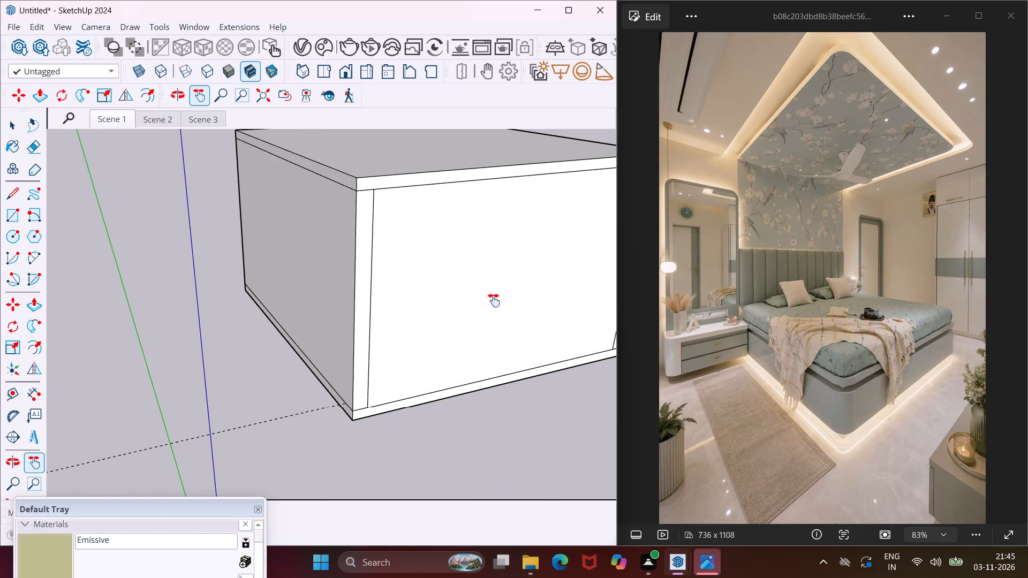
middle_click_drag(484, 310, 418, 306)
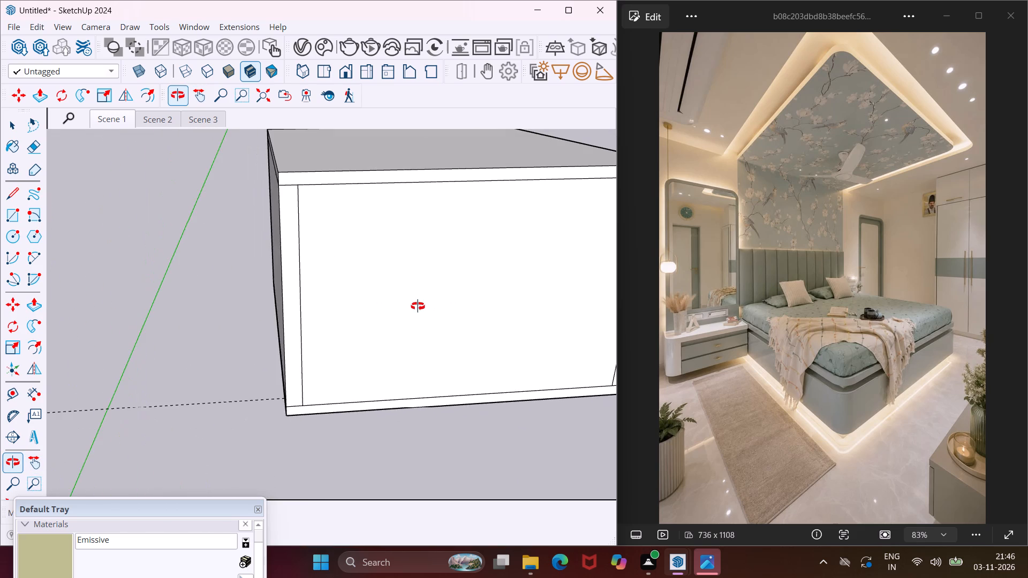
middle_click_drag(418, 306, 442, 296)
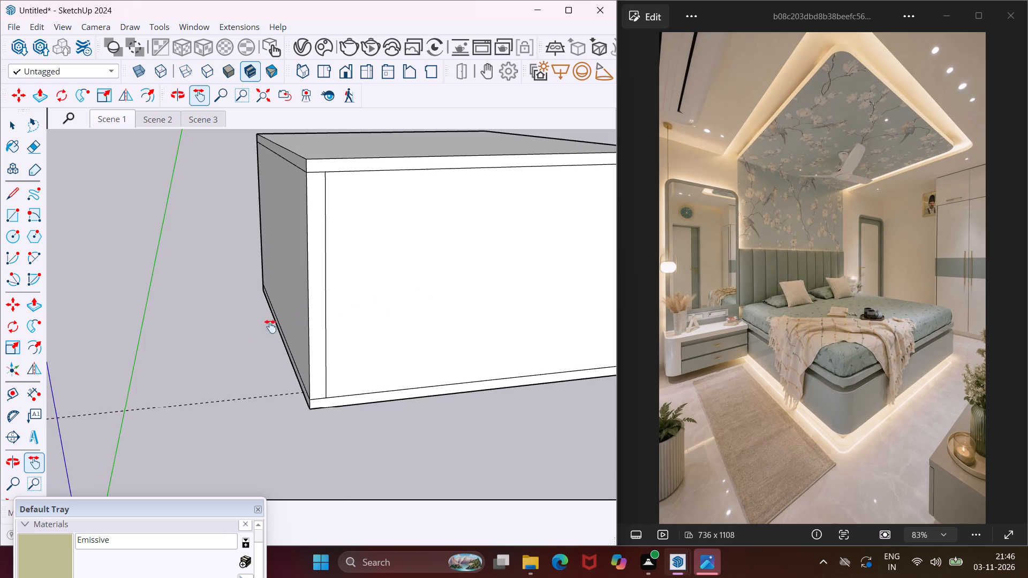
scroll(236, 339, "down", 4)
scroll(407, 324, "up", 2)
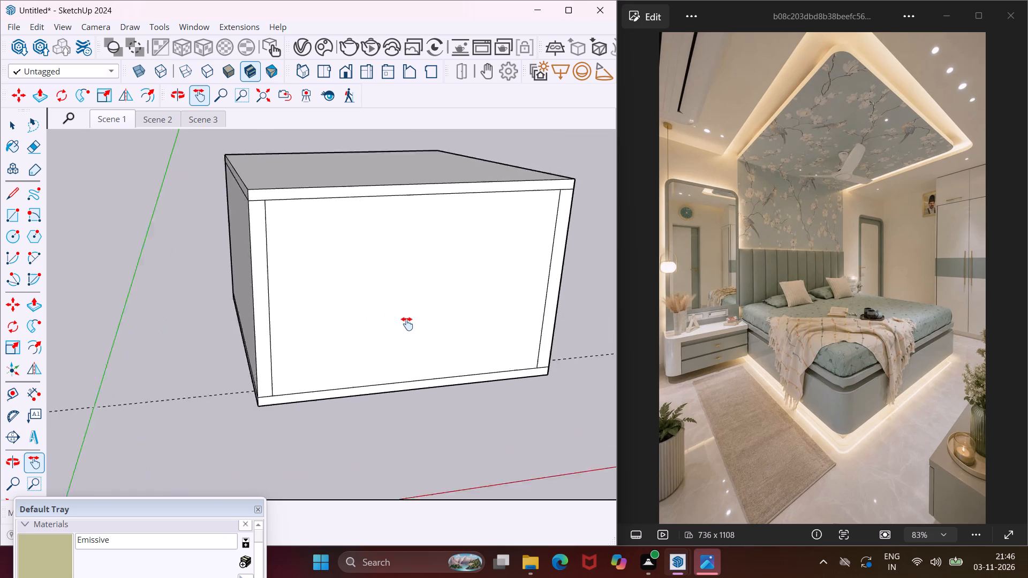
scroll(407, 324, "up", 2)
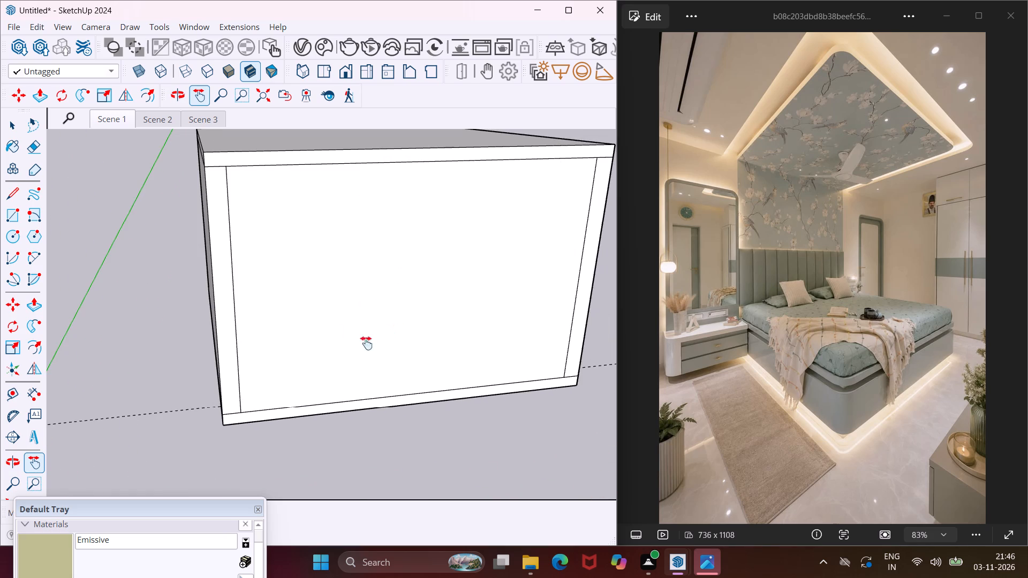
Return to the Scene 3 view and examine the wall panel's painted side and top edges above the long box unit.
left_click(203, 123)
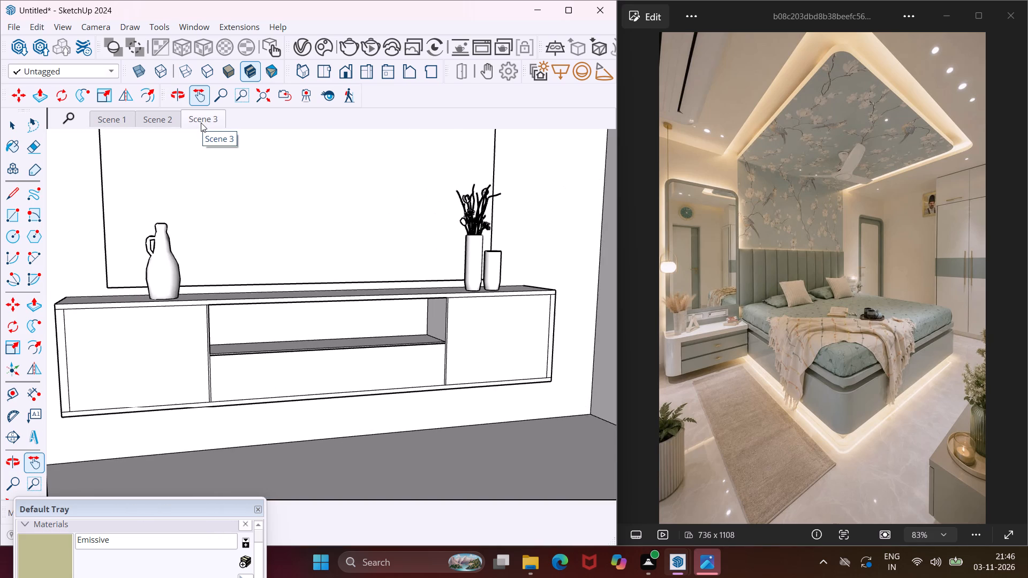
left_click_drag(238, 186, 243, 223)
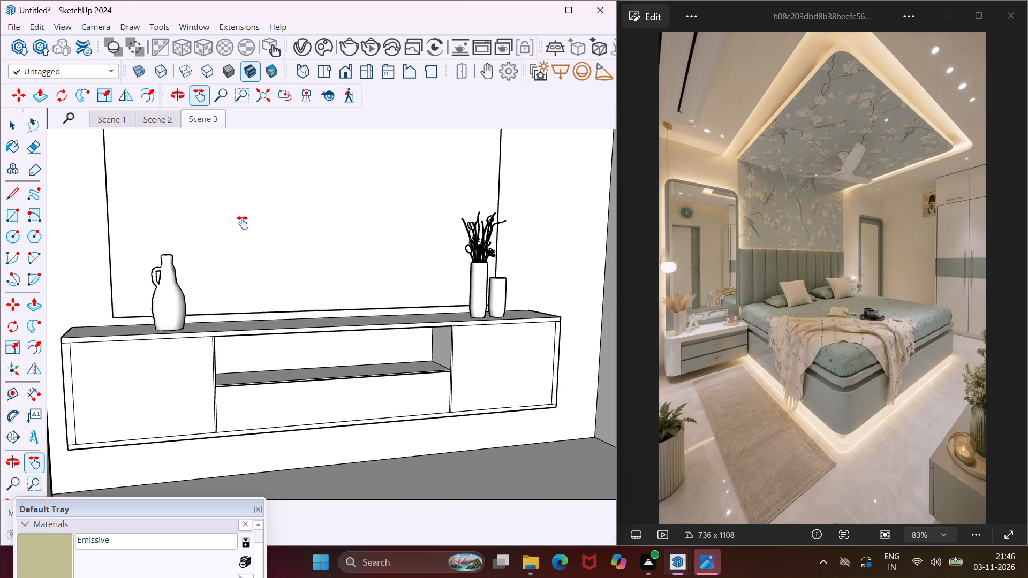
left_click_drag(243, 223, 217, 268)
left_click_drag(256, 260, 241, 288)
scroll(375, 174, "up", 4)
scroll(430, 142, "up", 4)
middle_click_drag(497, 125, 382, 180)
middle_click_drag(456, 173, 172, 230)
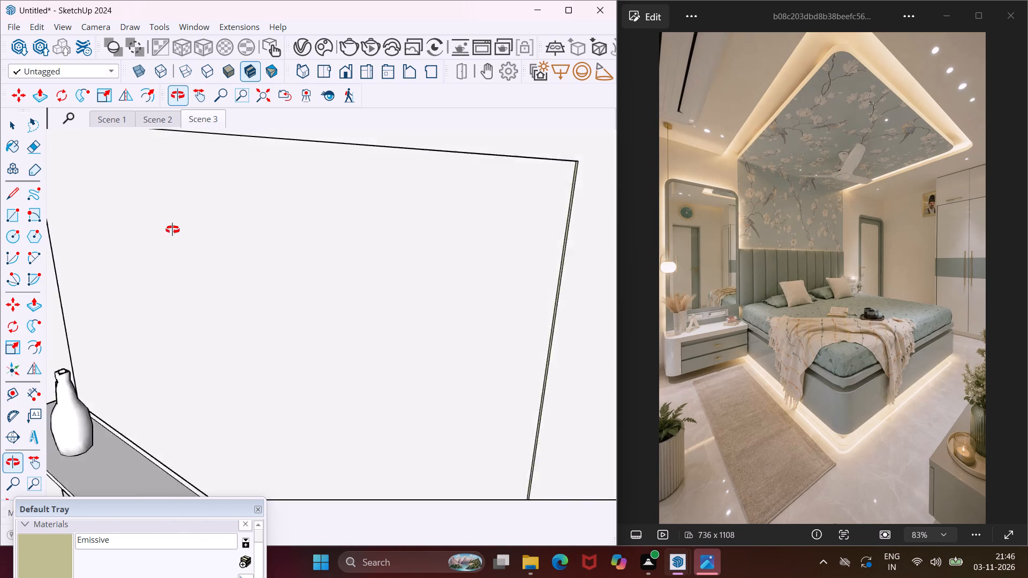
middle_click_drag(172, 230, 261, 226)
scroll(406, 159, "up", 8)
middle_click_drag(432, 152, 430, 189)
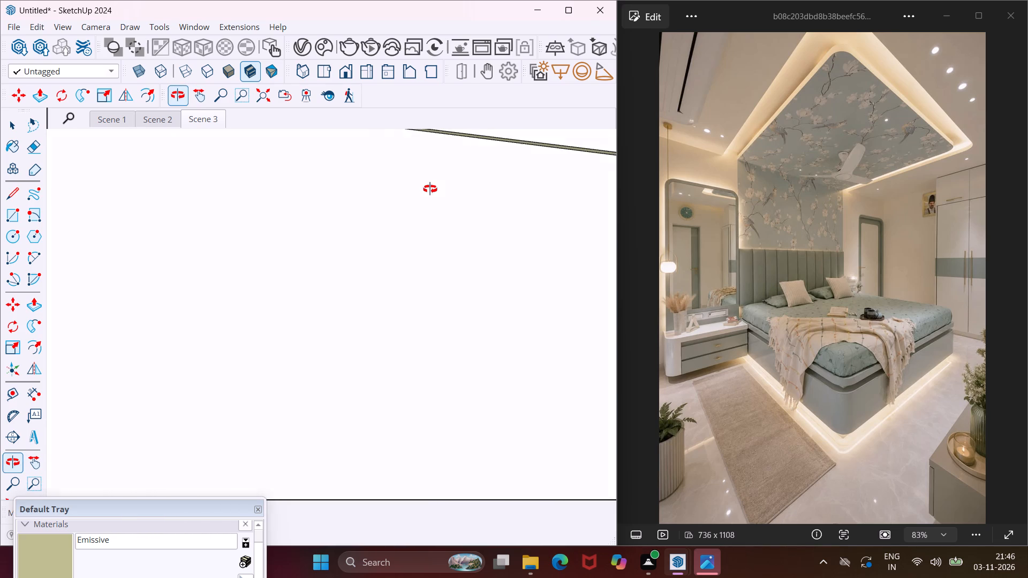
Copy the rear edge of the TV unit's underside 2" inward to mark off a narrow strip along the wall.
middle_click_drag(430, 189, 475, 125)
scroll(474, 130, "down", 11)
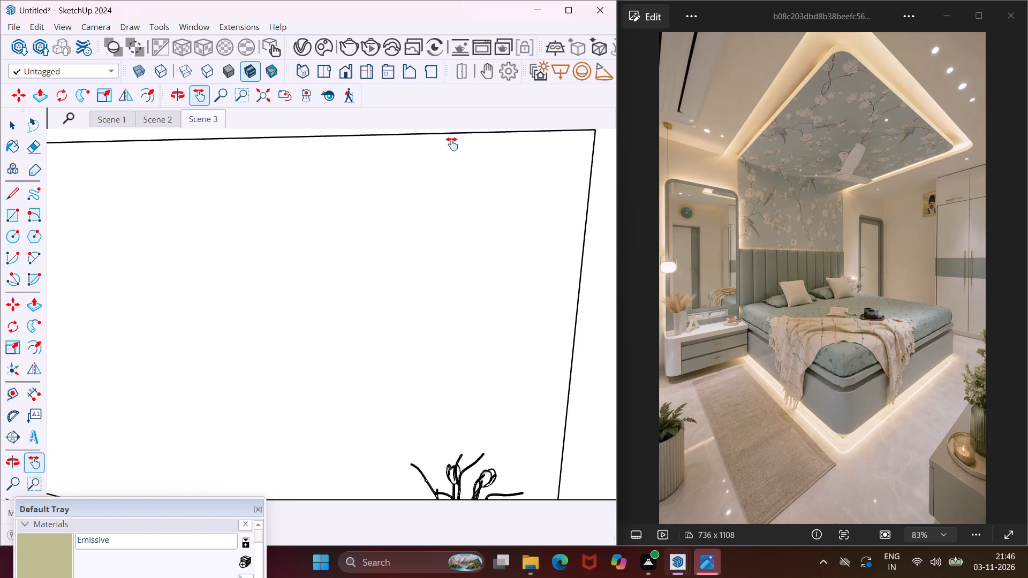
scroll(452, 144, "down", 8)
middle_click_drag(407, 214, 456, 115)
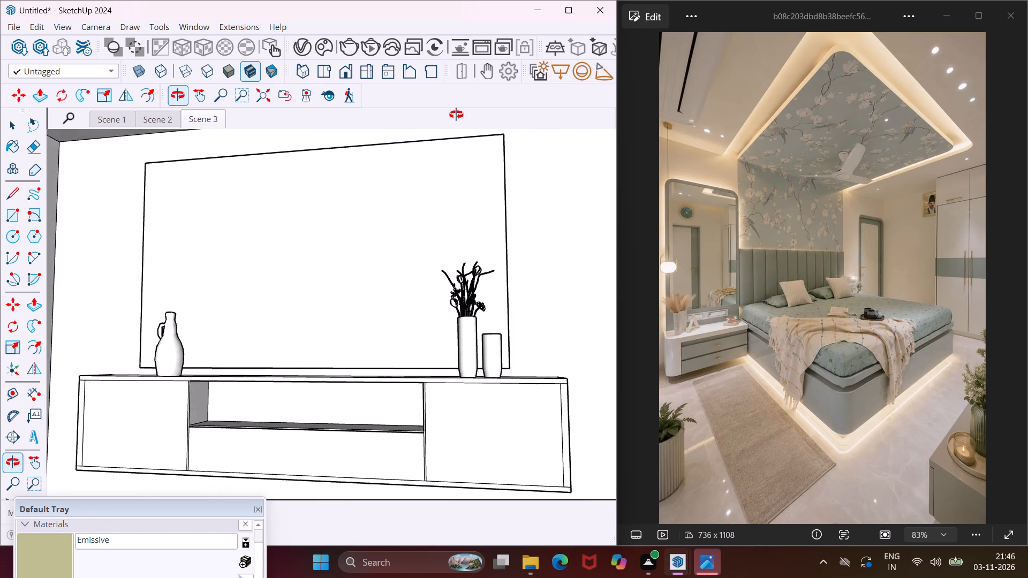
middle_click_drag(456, 115, 458, 110)
scroll(390, 299, "down", 2)
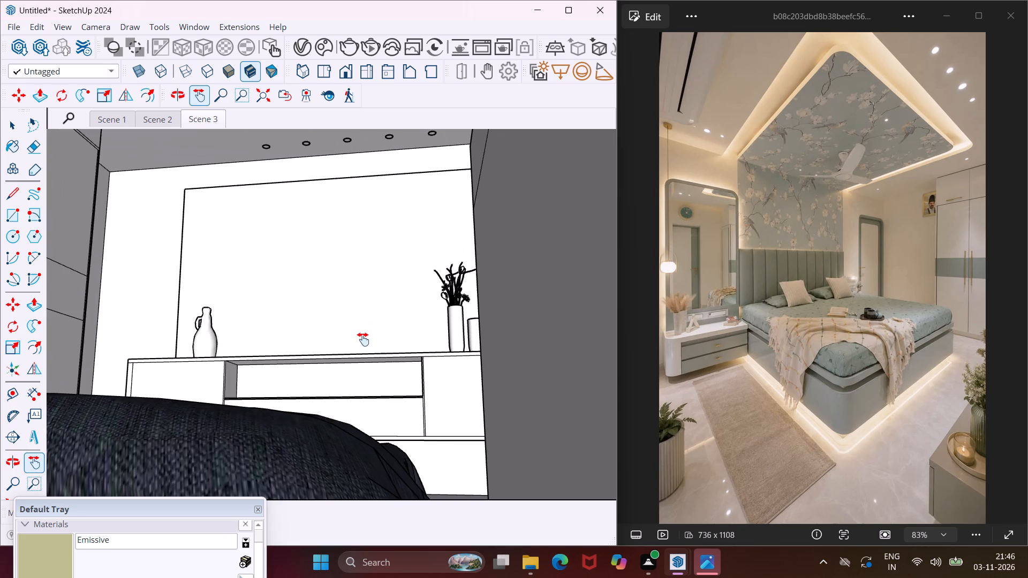
middle_click_drag(369, 342, 375, 377)
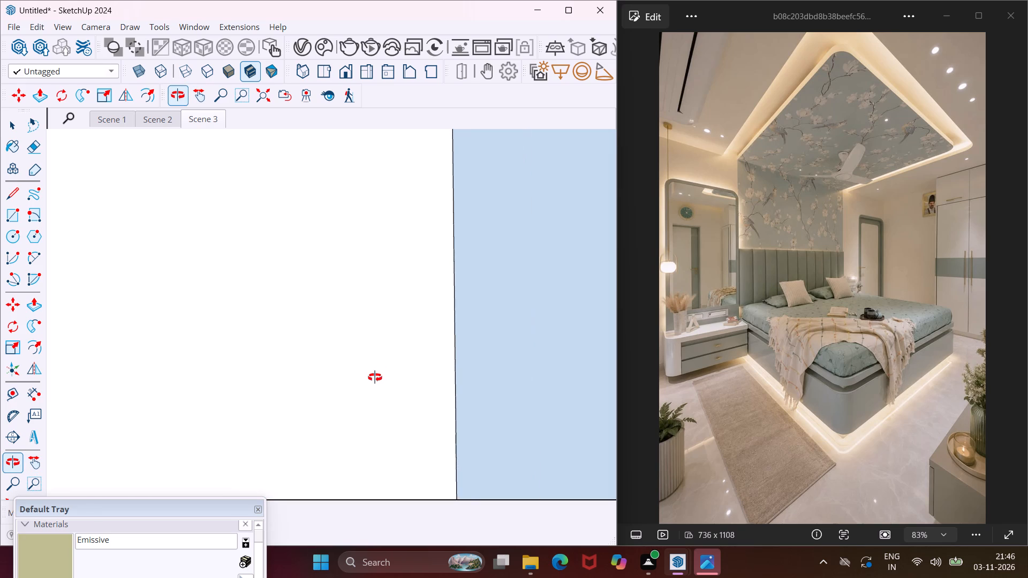
middle_click_drag(375, 377, 463, 373)
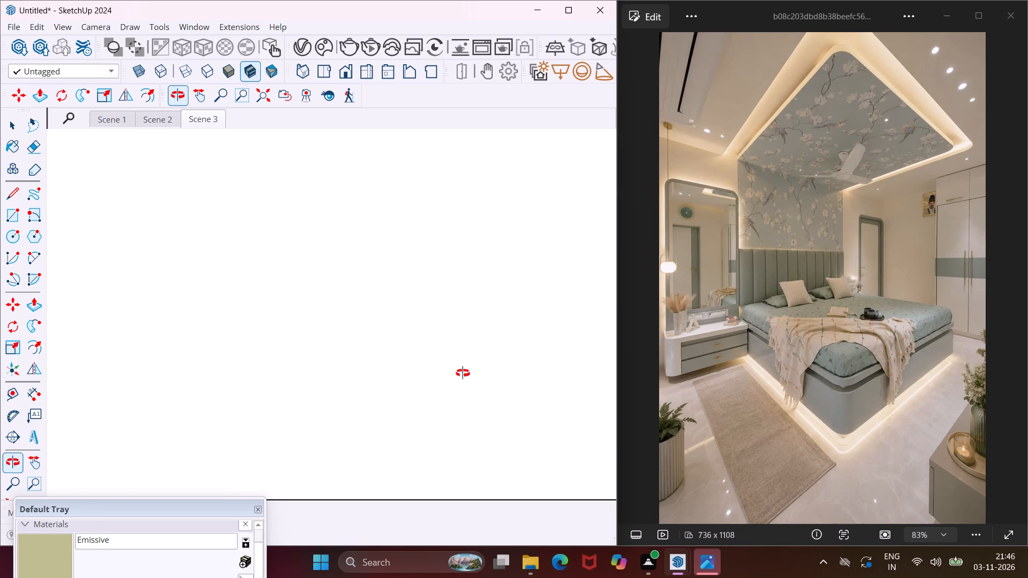
middle_click_drag(463, 373, 498, 370)
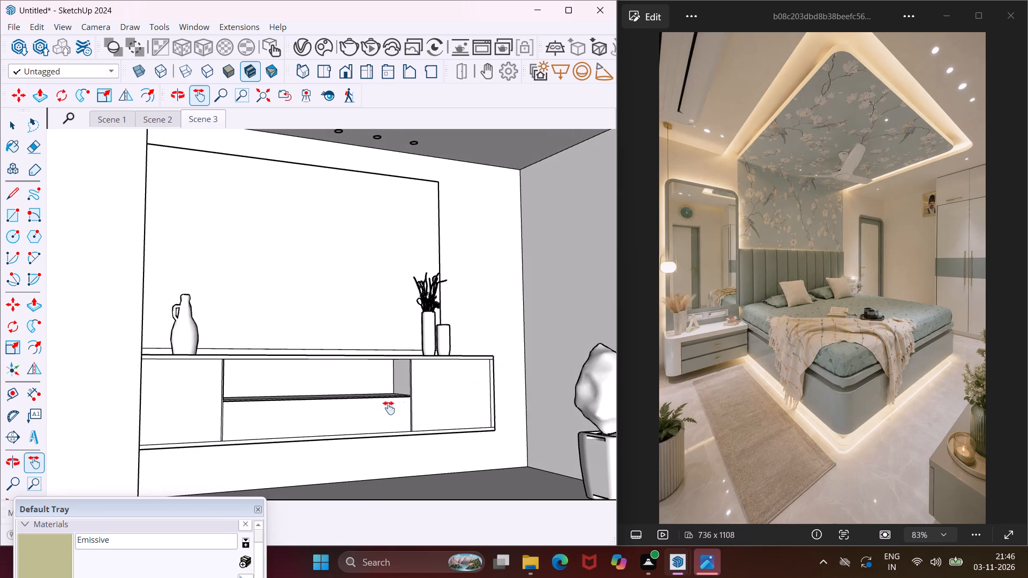
scroll(336, 401, "up", 4)
middle_click_drag(288, 404, 334, 386)
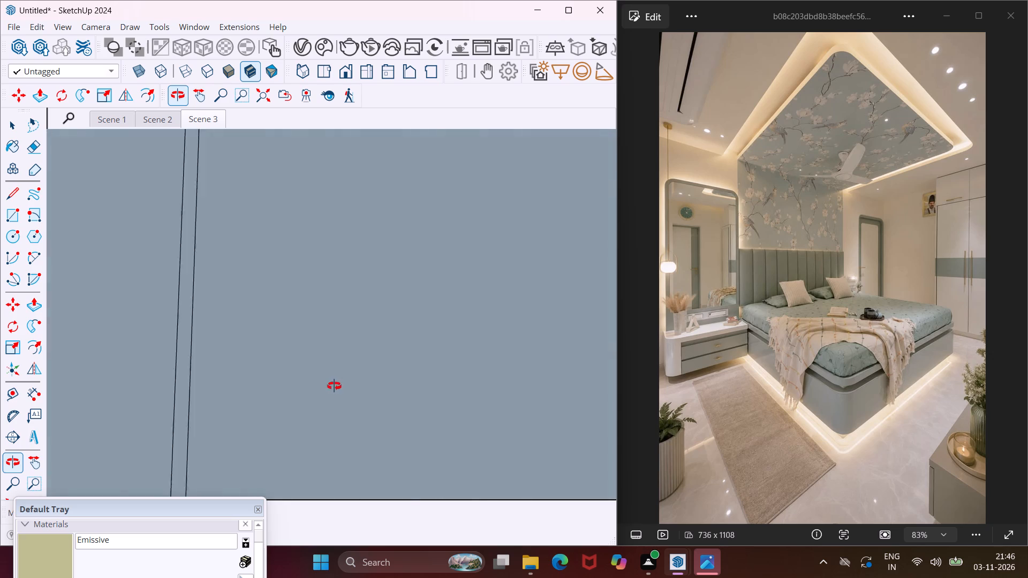
middle_click_drag(334, 386, 312, 392)
scroll(290, 415, "up", 2)
middle_click_drag(290, 417, 291, 390)
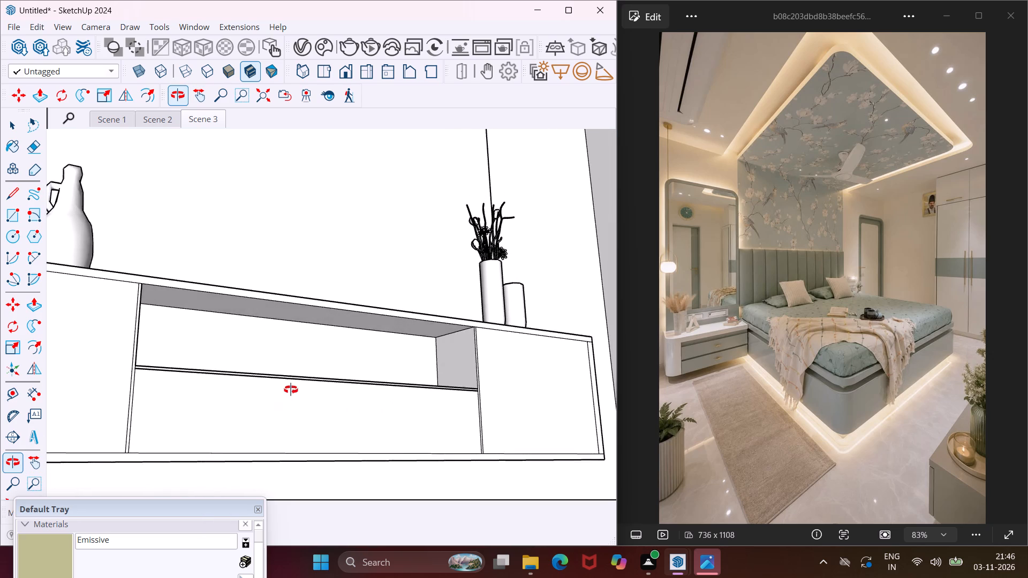
middle_click_drag(291, 390, 342, 360)
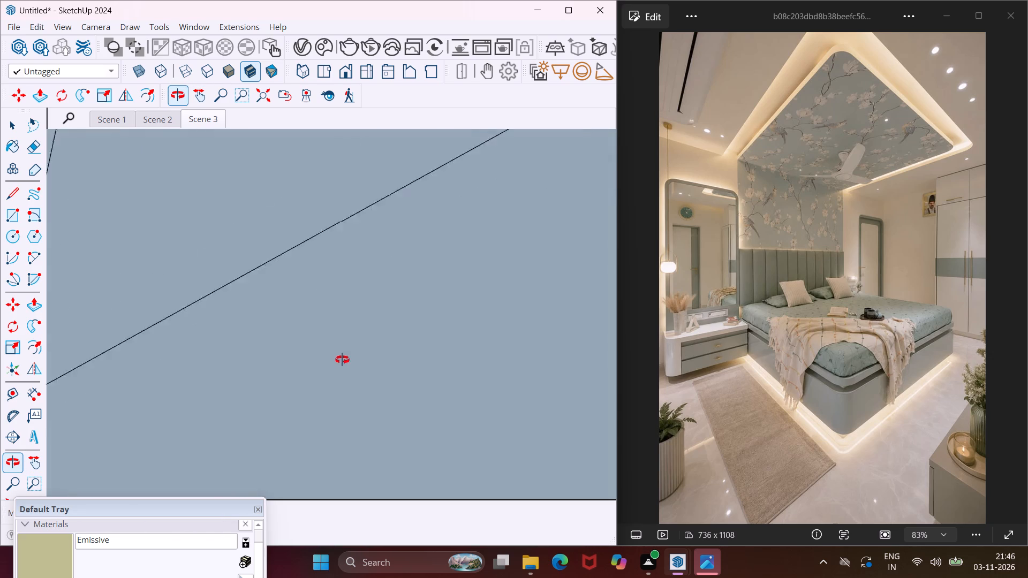
middle_click_drag(342, 360, 325, 369)
scroll(258, 411, "up", 3)
middle_click_drag(255, 416, 276, 410)
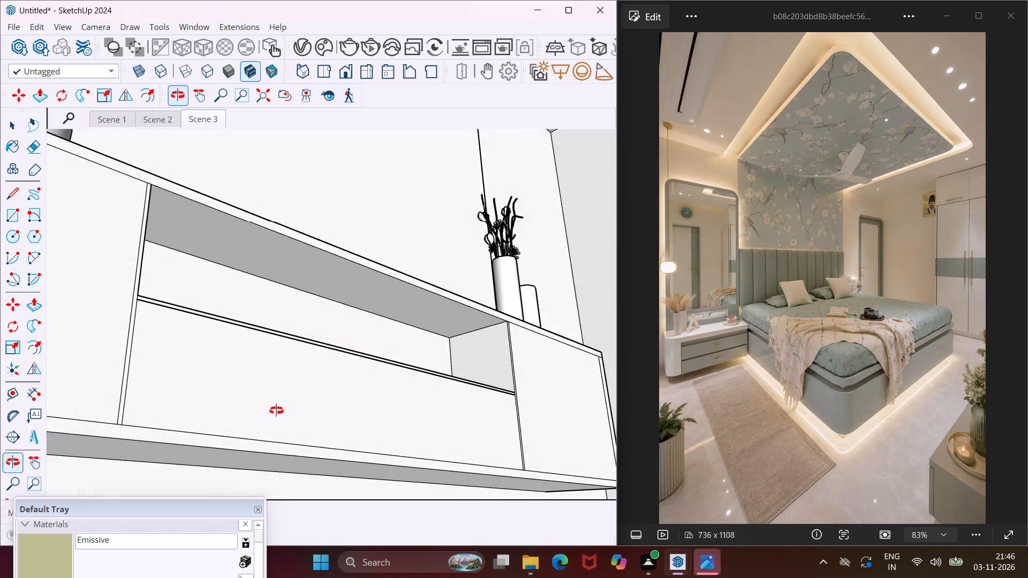
middle_click_drag(276, 410, 323, 407)
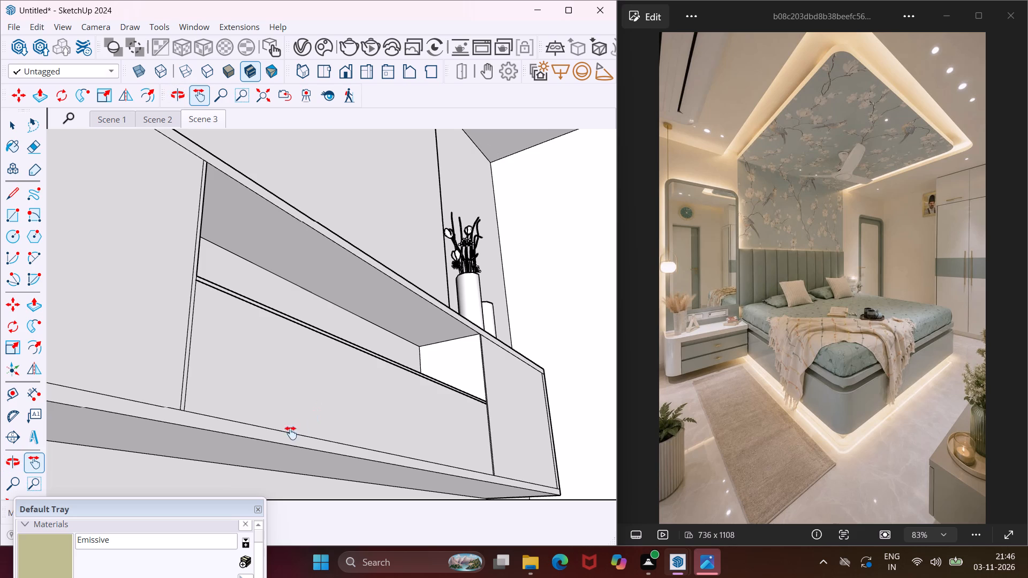
key("Escape")
key("space")
scroll(186, 470, "up", 3)
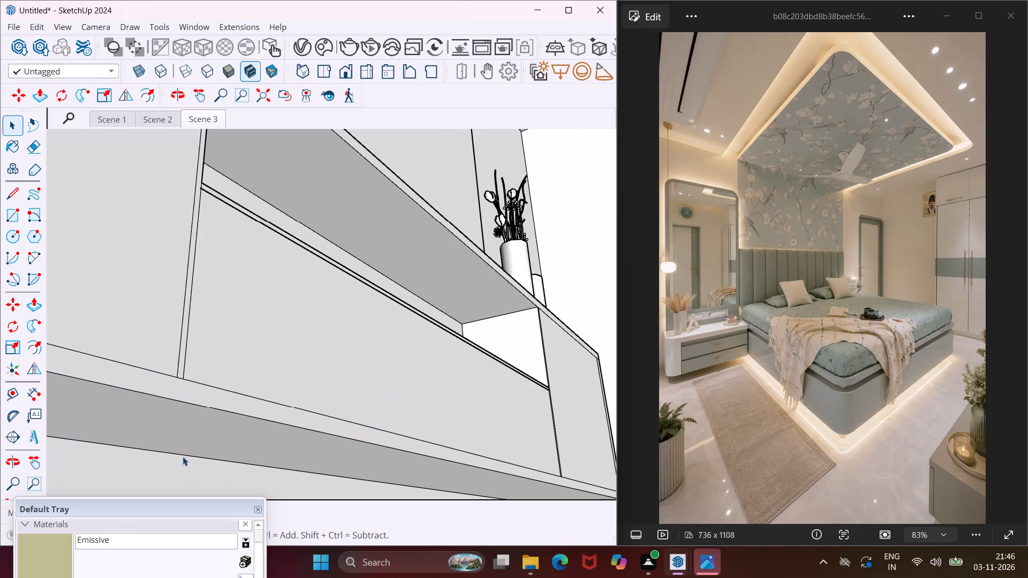
left_click(183, 457)
key("m")
scroll(183, 457, "up", 3)
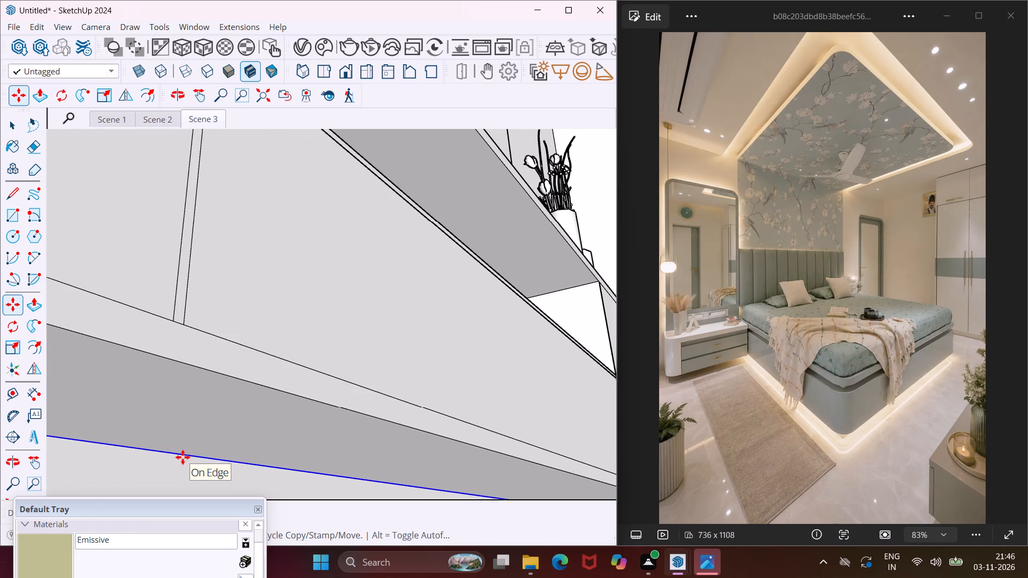
left_click(186, 457)
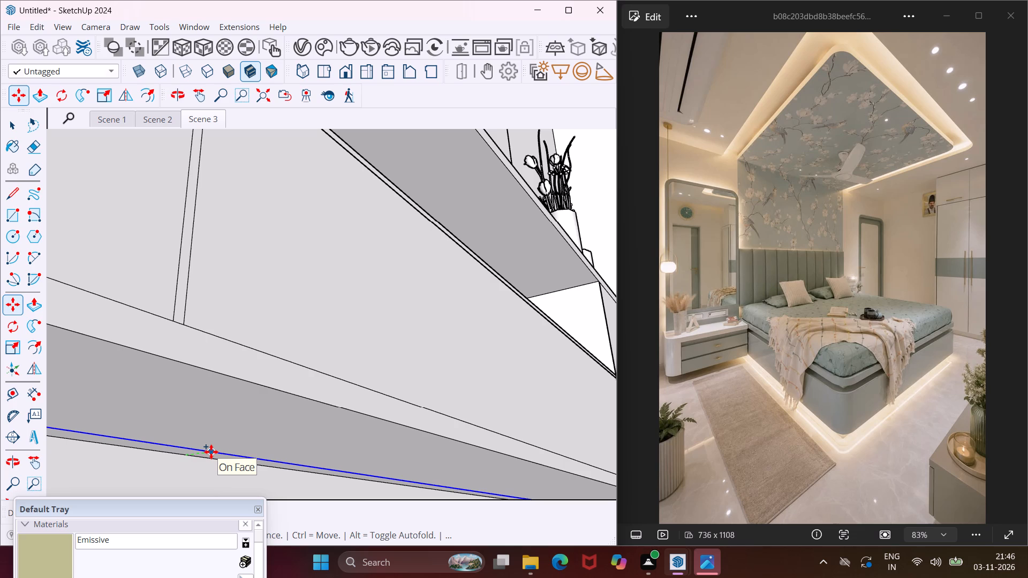
key("1")
key("BackSpace")
type("2\"")
key("Return")
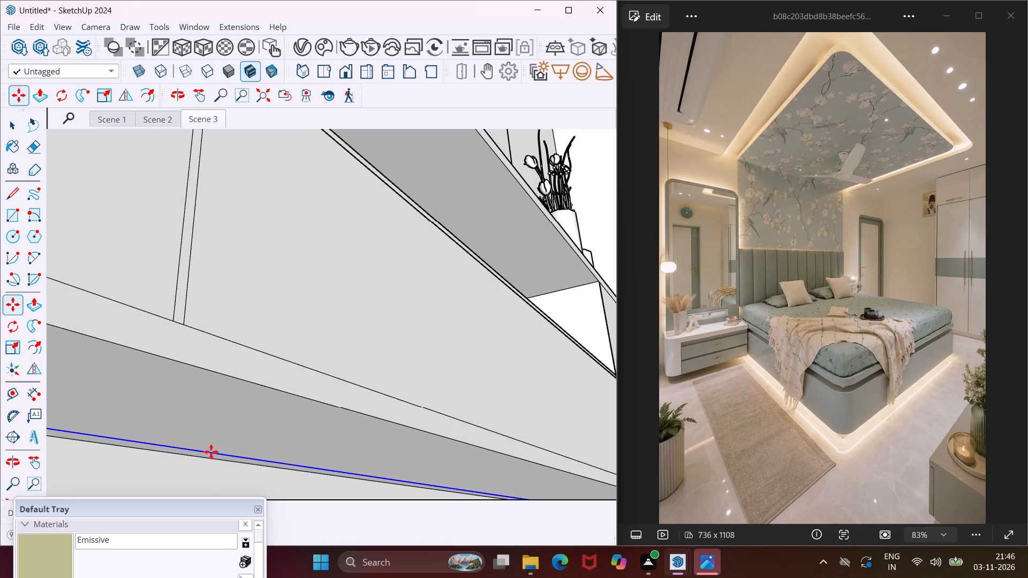
key("Escape")
key("space")
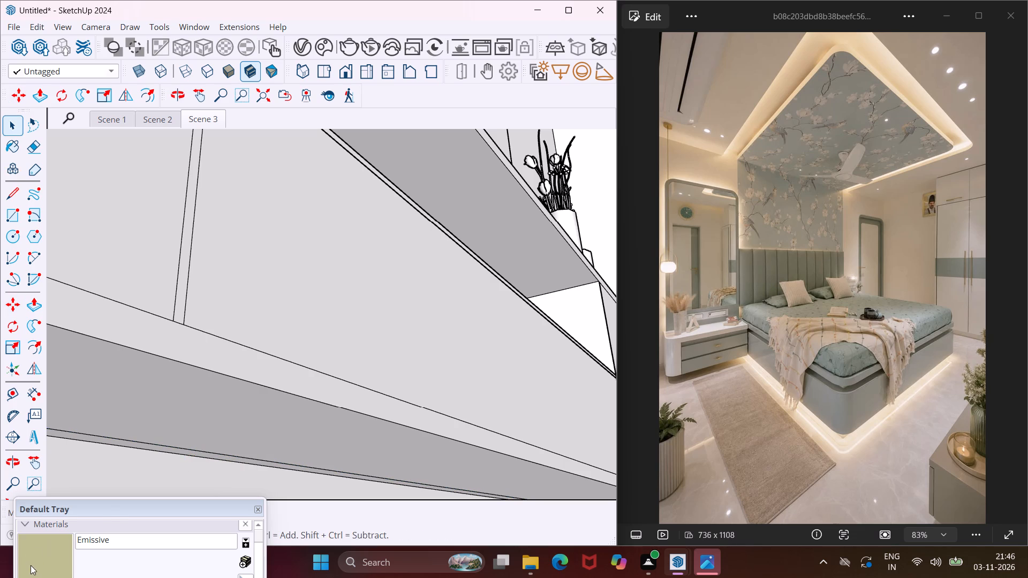
Paint the narrow strip along the rear of the TV unit's underside with the Emissive material.
left_click(40, 558)
scroll(134, 455, "up", 5)
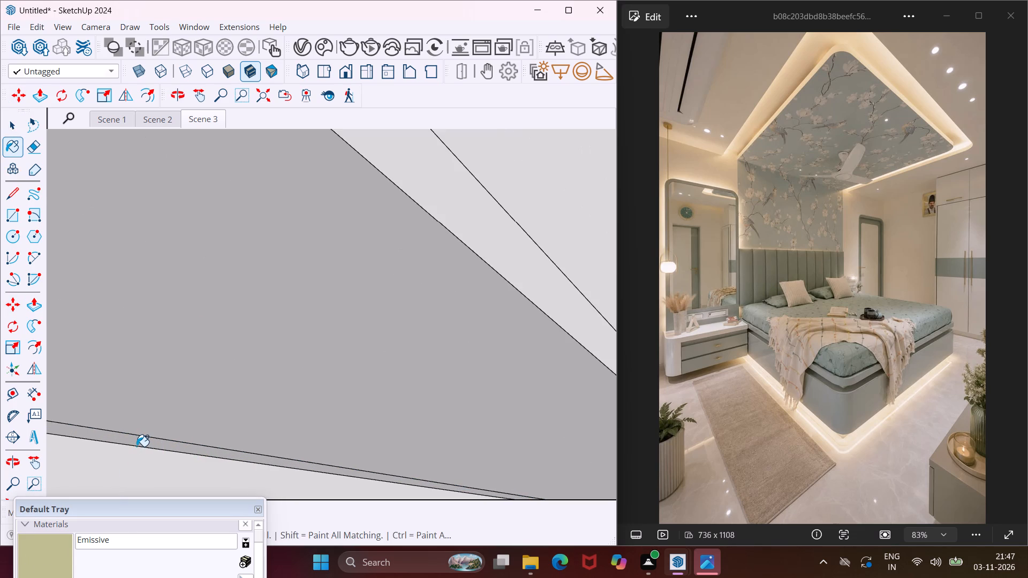
left_click(137, 446)
key("Escape")
key("space")
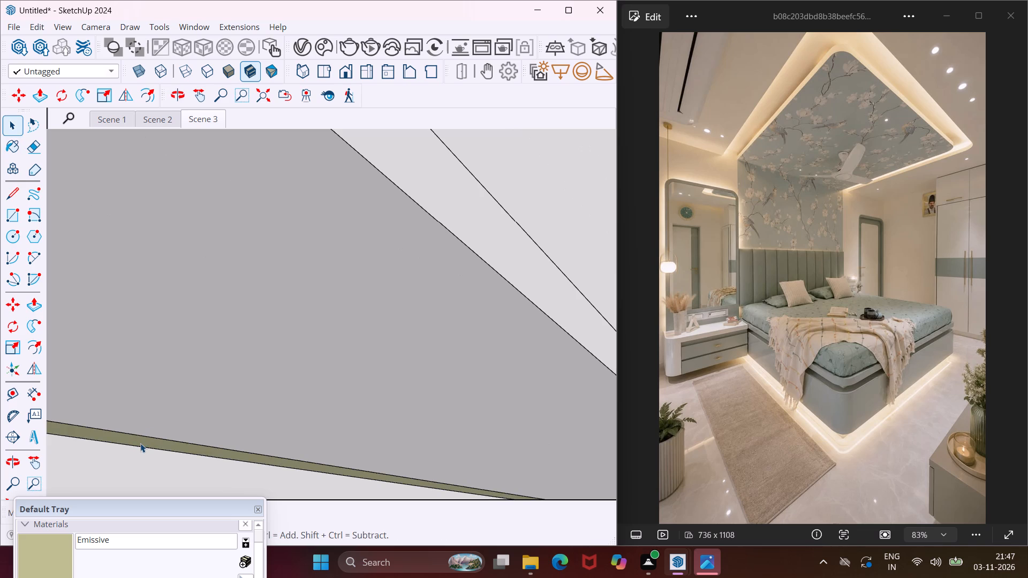
Push the emissive strip slightly up into the TV unit's underside to form a shallow light recess.
left_click(140, 443)
key("p")
left_click(140, 443)
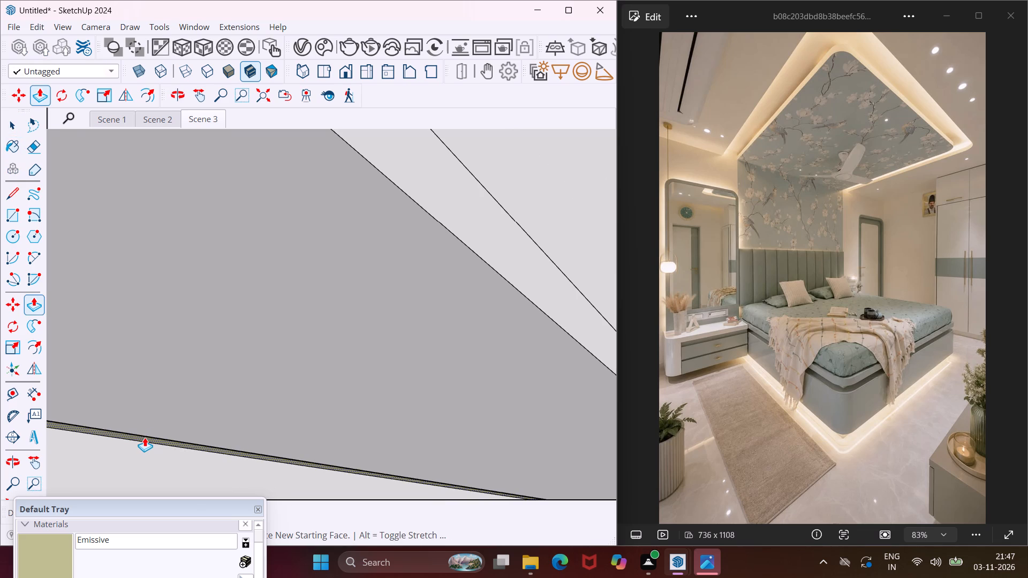
left_click(145, 437)
key("Escape")
key("space")
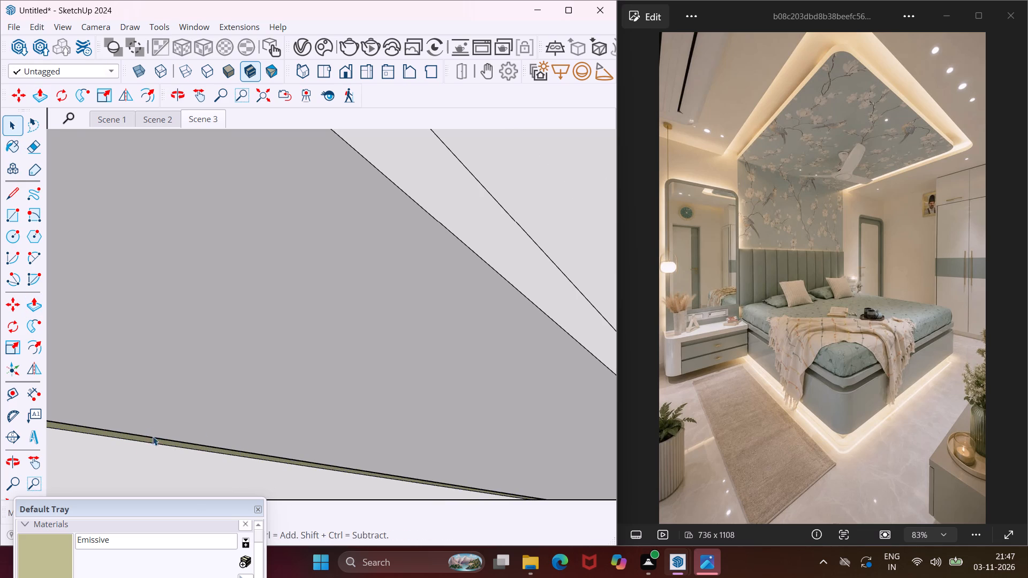
Examine the TV unit's front from a wider view, including its open shelf and the wall panel above.
middle_click_drag(279, 390, 198, 442)
scroll(196, 441, "down", 2)
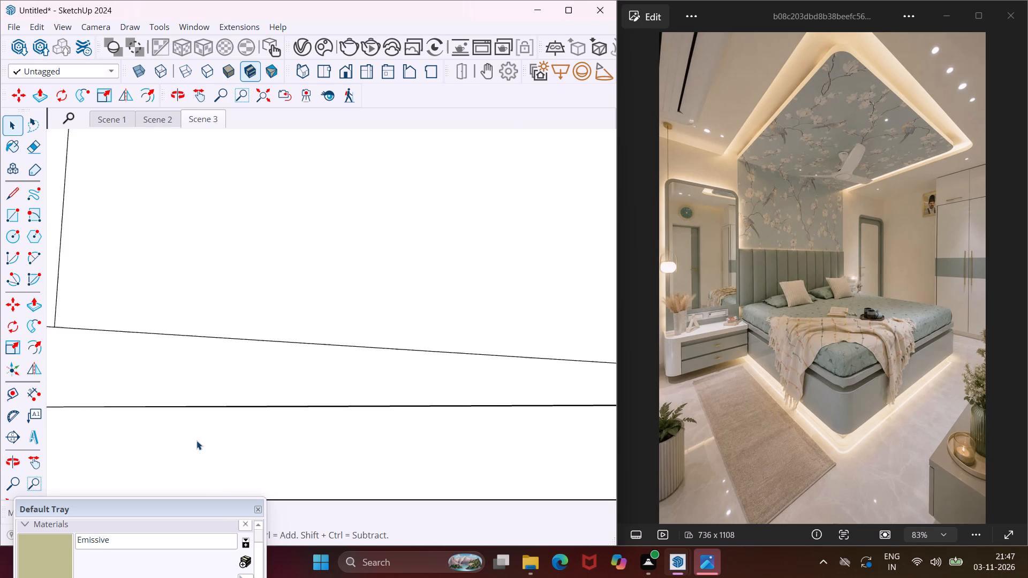
scroll(196, 440, "down", 2)
middle_click_drag(221, 396, 193, 402)
scroll(193, 402, "down", 1)
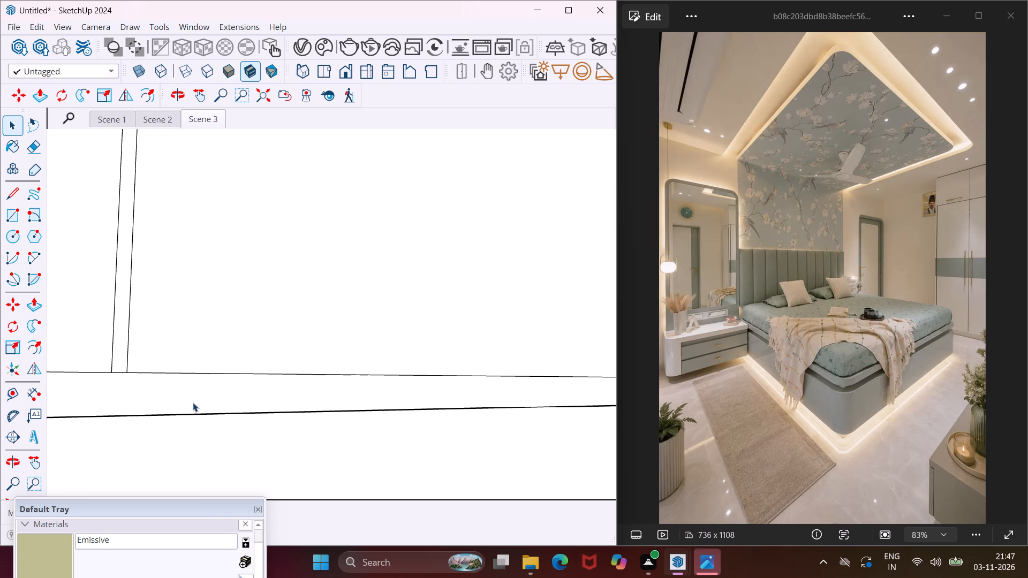
scroll(193, 402, "down", 2)
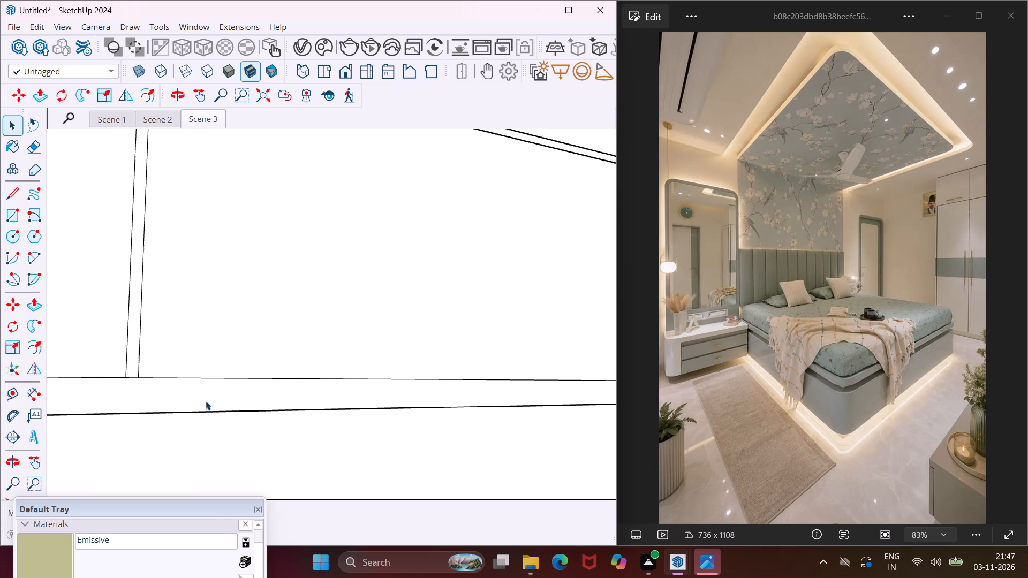
middle_click_drag(228, 397, 152, 446)
scroll(147, 423, "down", 4)
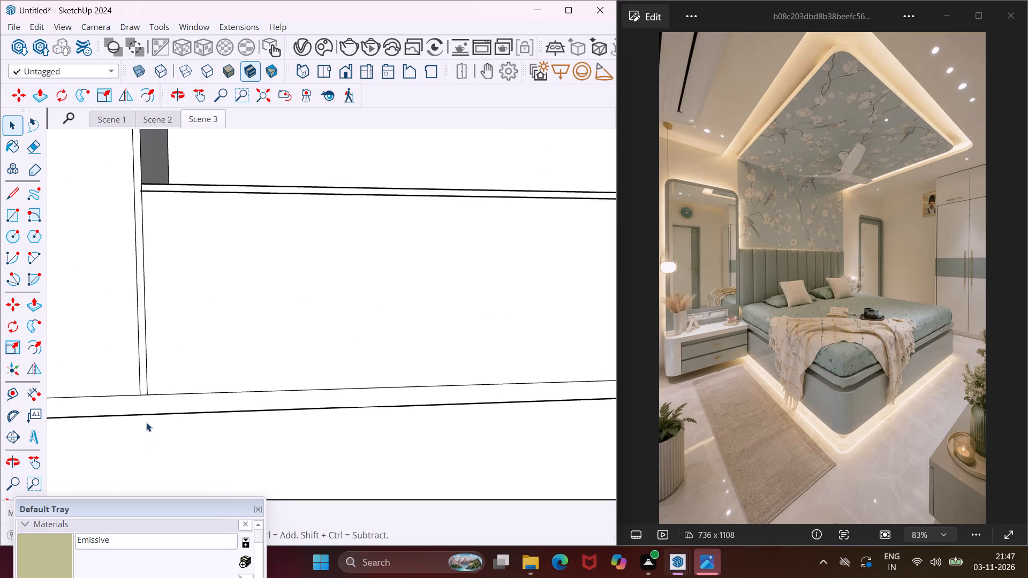
scroll(147, 414, "down", 3)
middle_click_drag(255, 350, 165, 374)
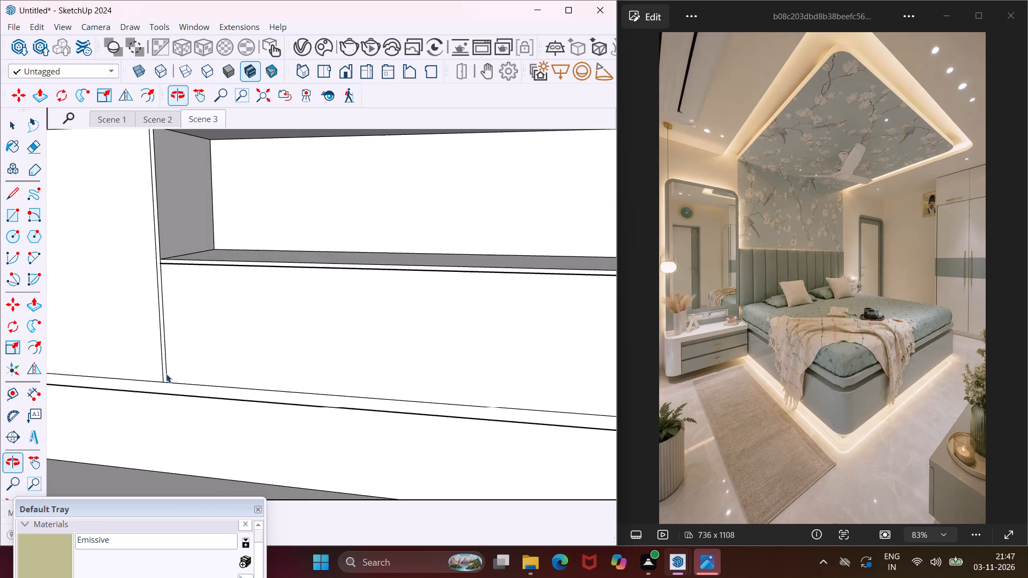
scroll(167, 374, "down", 5)
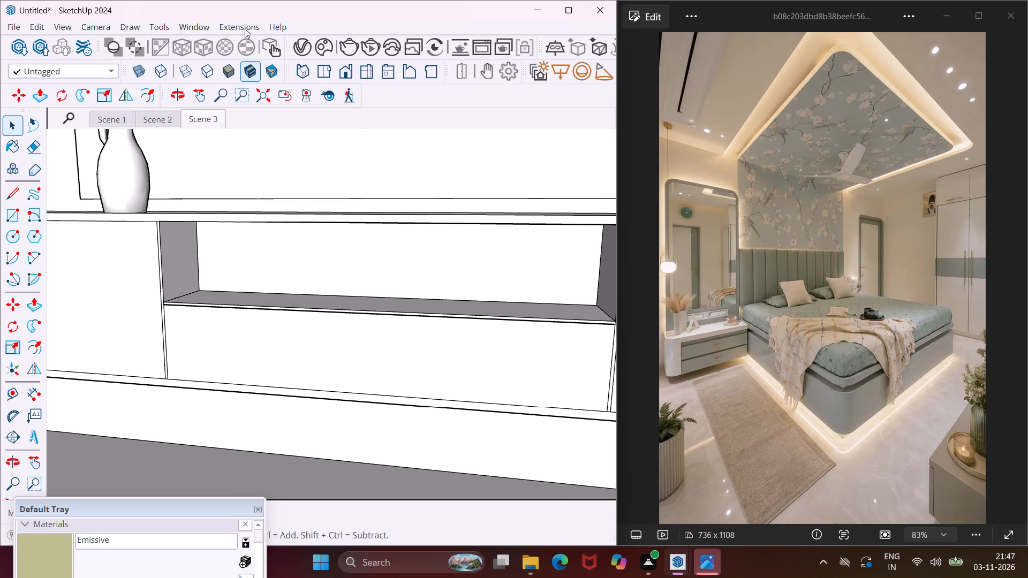
Open 3D Warehouse and search its models for "tv".
left_click(194, 22)
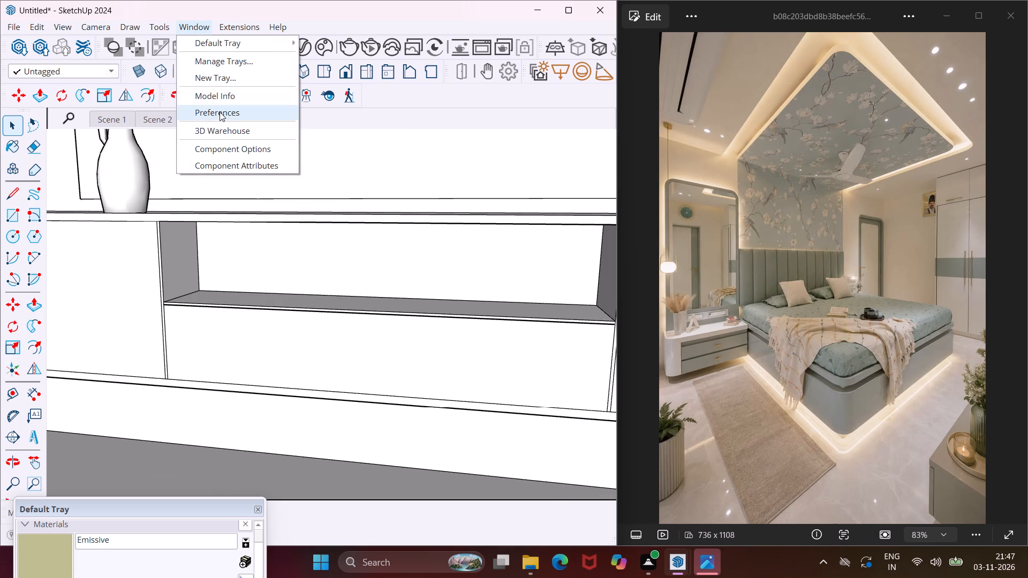
left_click(220, 132)
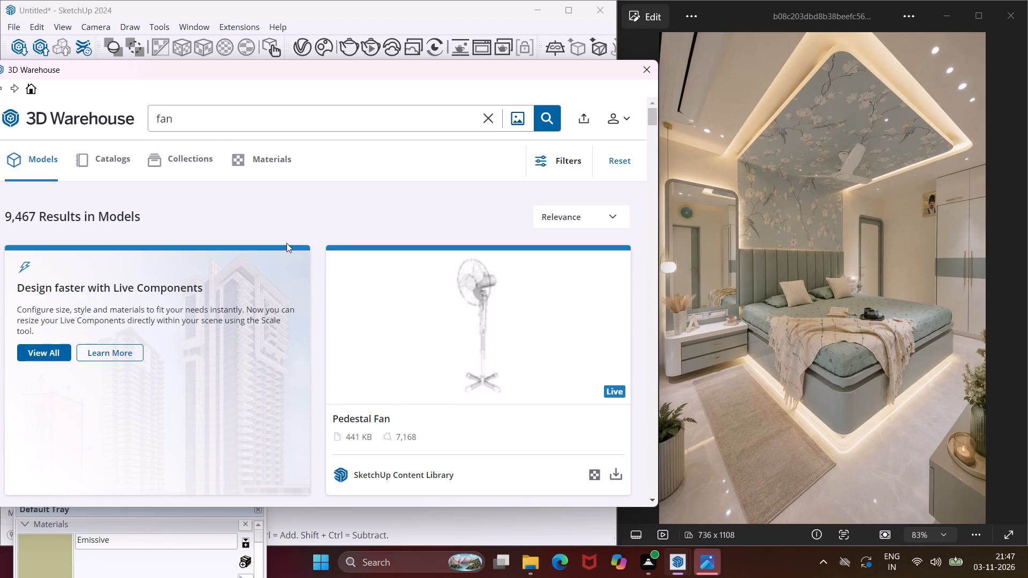
left_click(222, 125)
key("0")
key("BackSpace")
key("BackSpace")
key("0")
key("BackSpace")
key("BackSpace")
key("BackSpace")
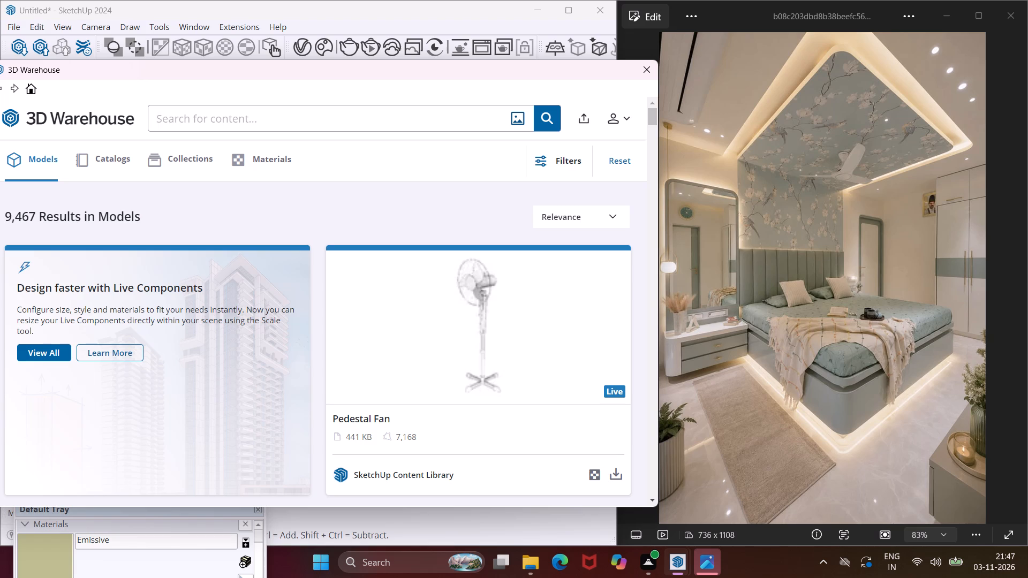
type("tv")
key("Return")
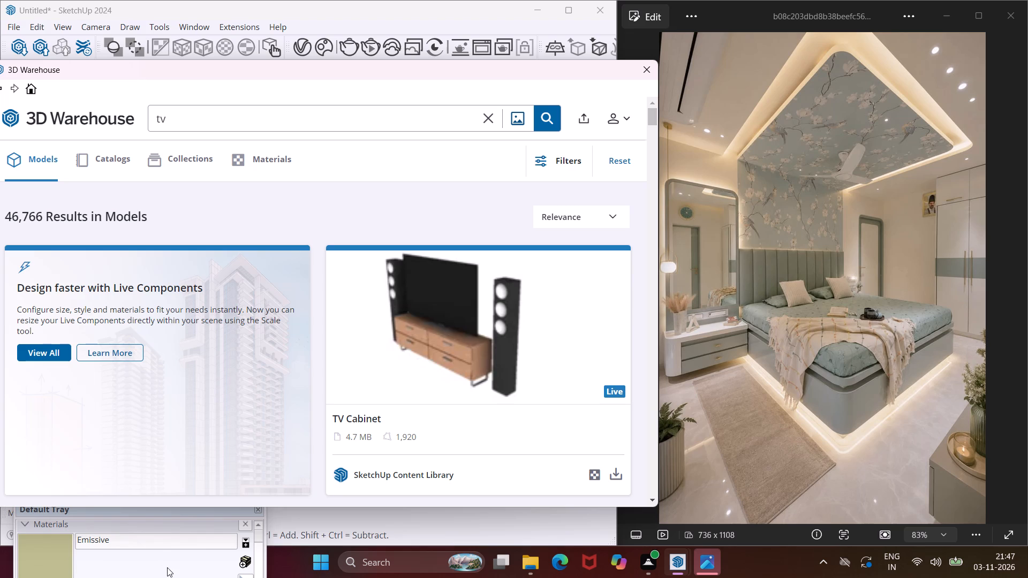
Find the 109 KB "Tv" flat-screen model among the results and load it directly into the model.
scroll(313, 363, "down", 3)
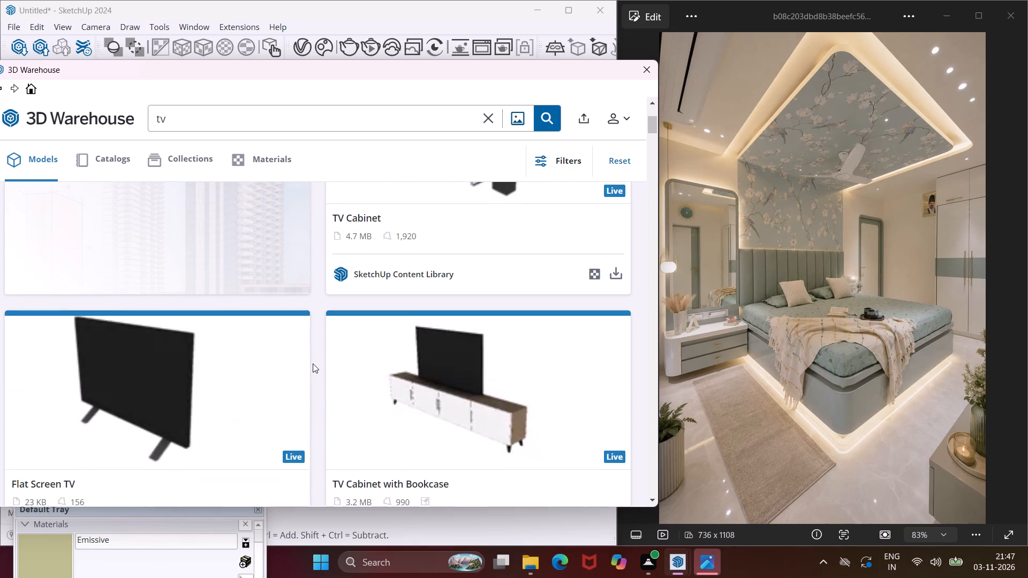
scroll(313, 363, "down", 10)
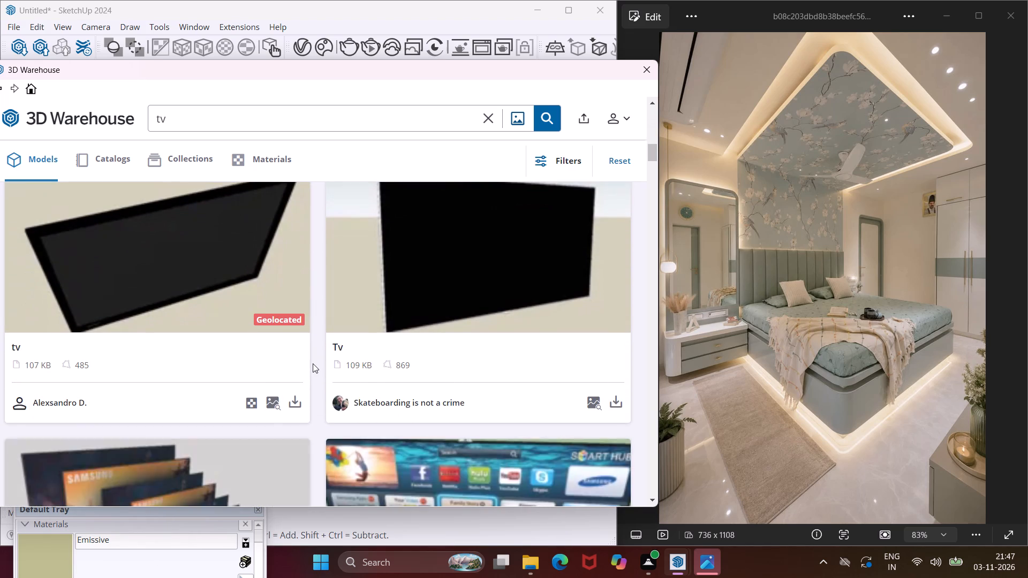
left_click(612, 394)
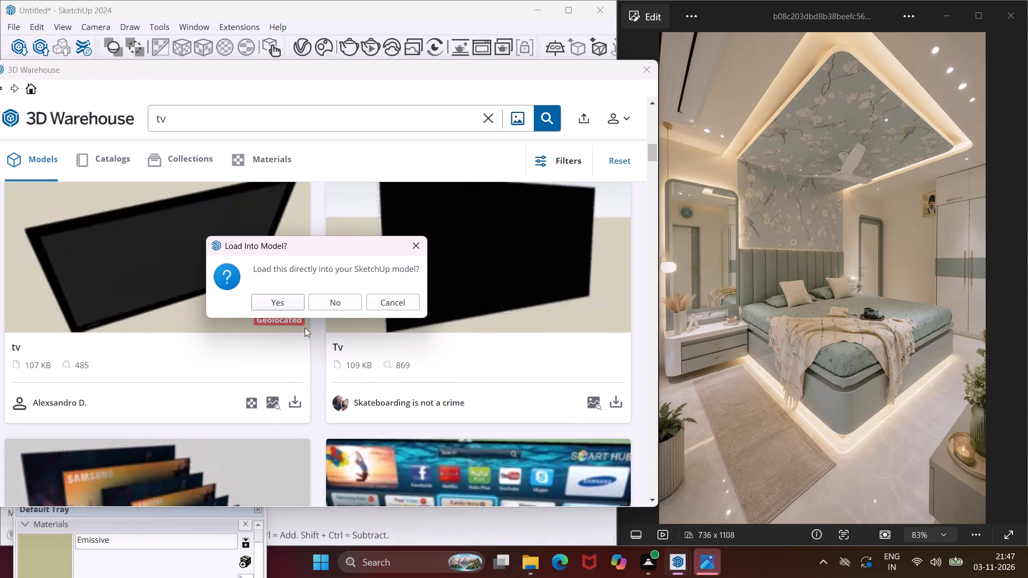
left_click(286, 308)
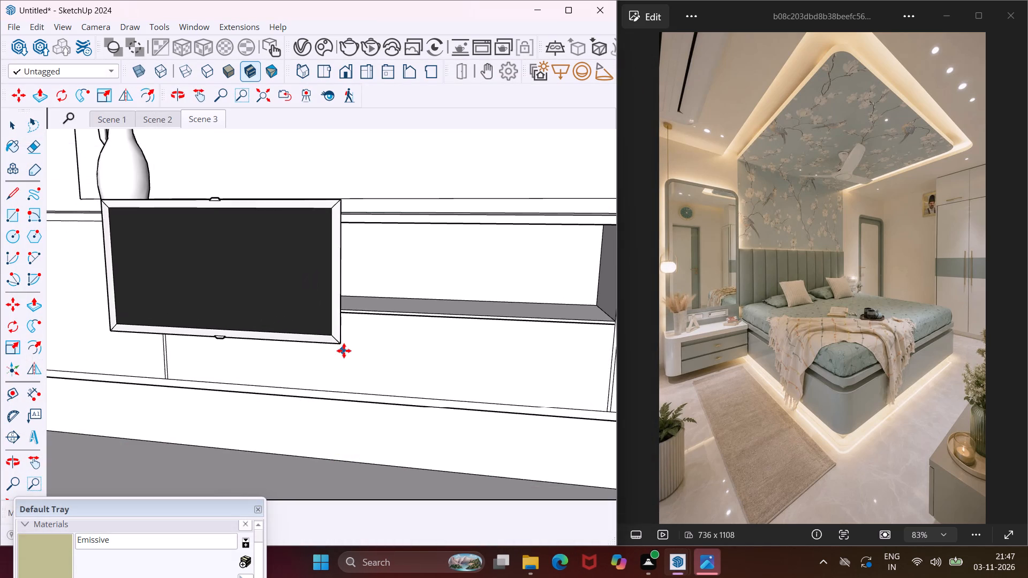
Place the imported TV on the wall panel above the TV unit.
scroll(344, 351, "down", 5)
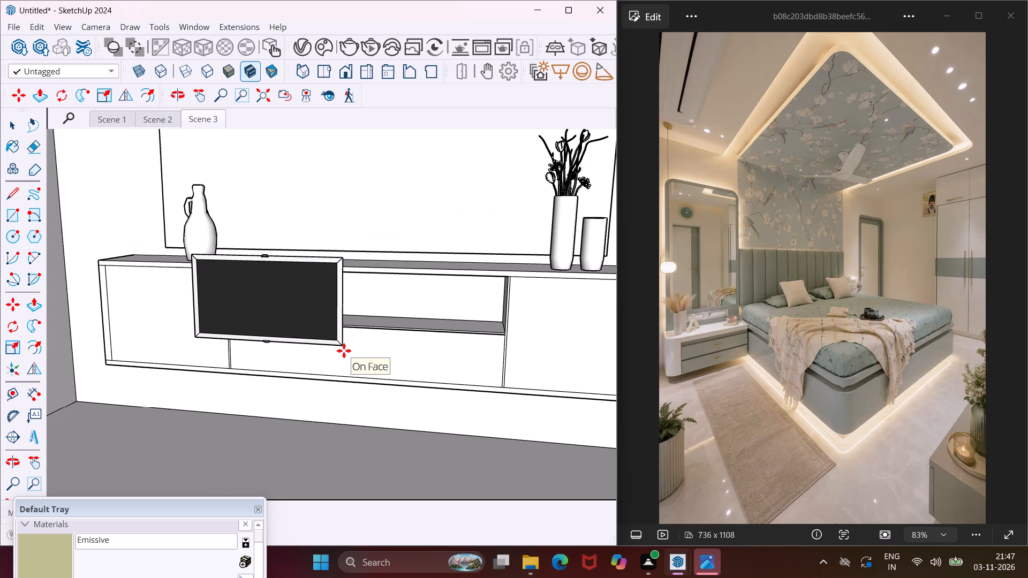
middle_click_drag(342, 351, 341, 343)
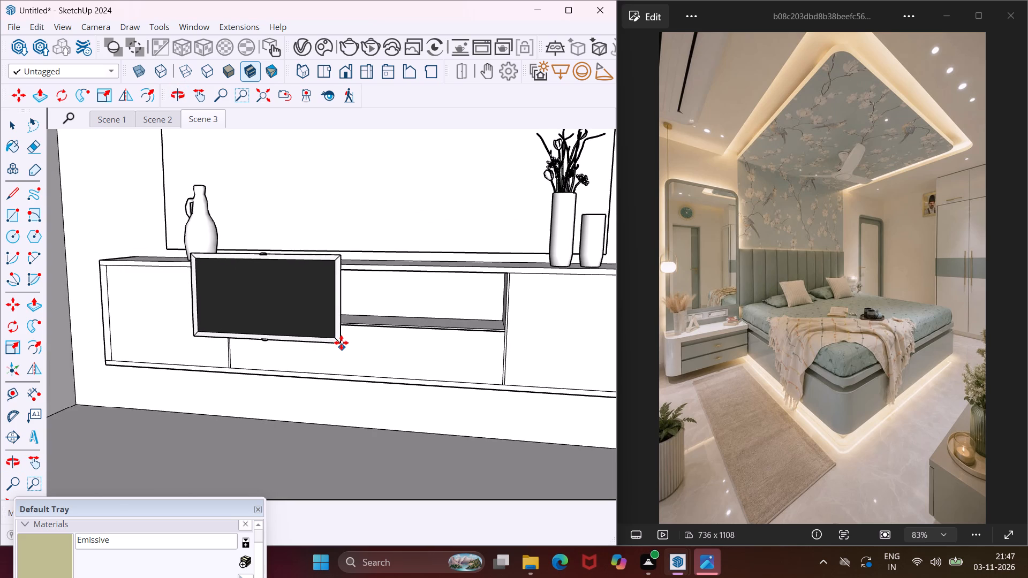
scroll(341, 343, "down", 2)
middle_click_drag(341, 343, 347, 318)
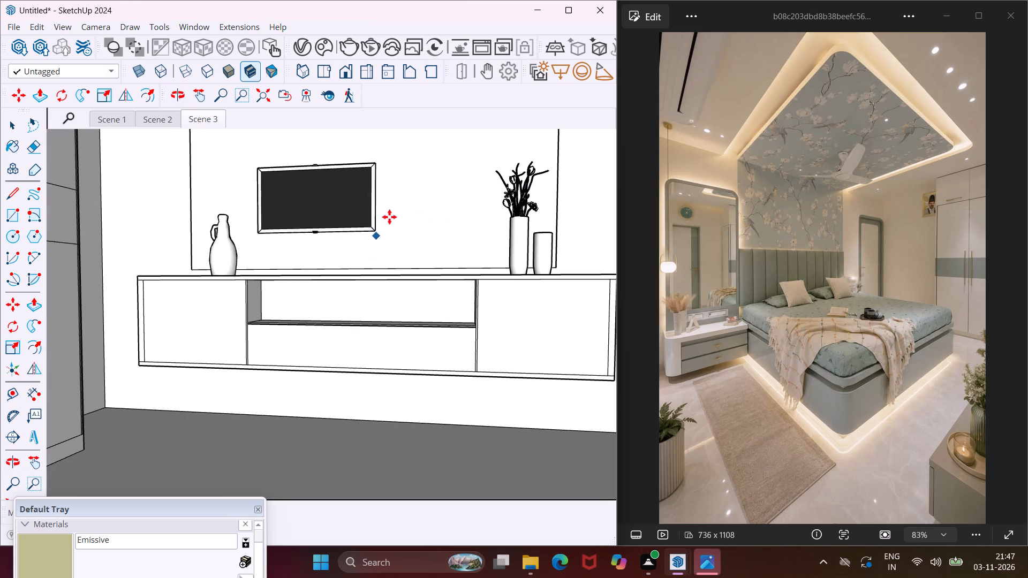
left_click(402, 189)
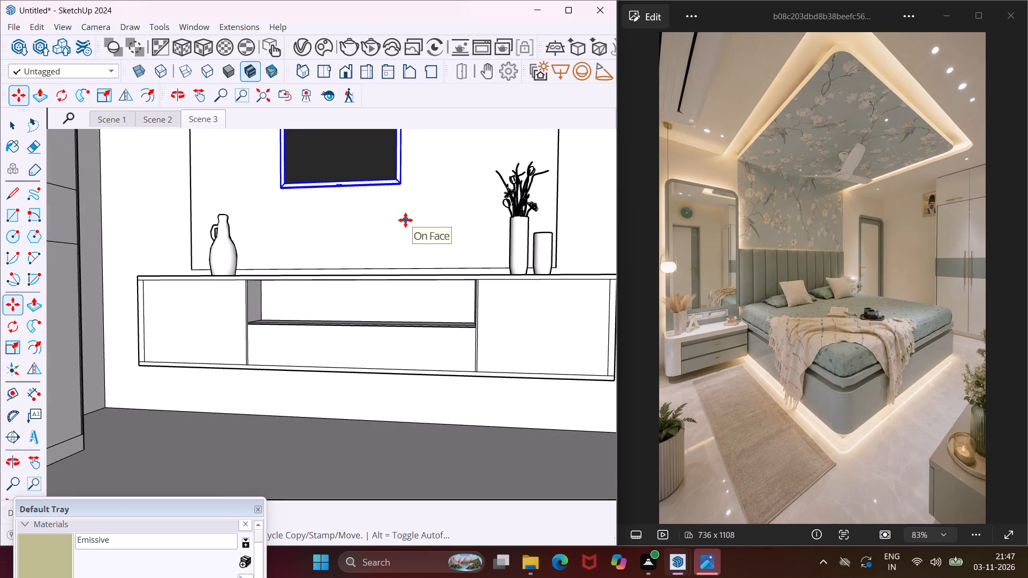
key("Escape")
key("space")
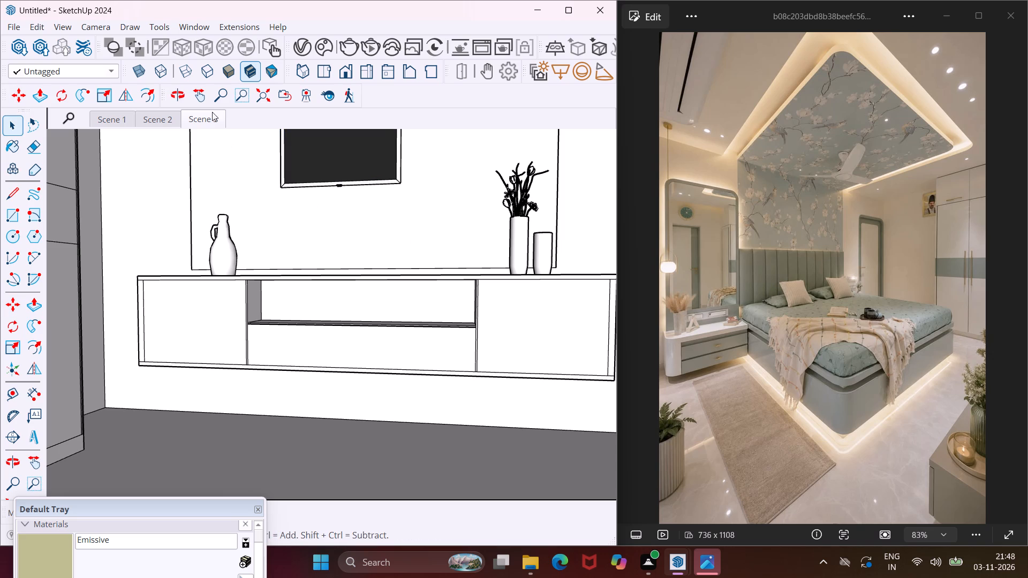
Scale the TV up uniformly from two opposite corners until it fills most of the wall panel.
left_click(193, 93)
left_click_drag(240, 173, 238, 267)
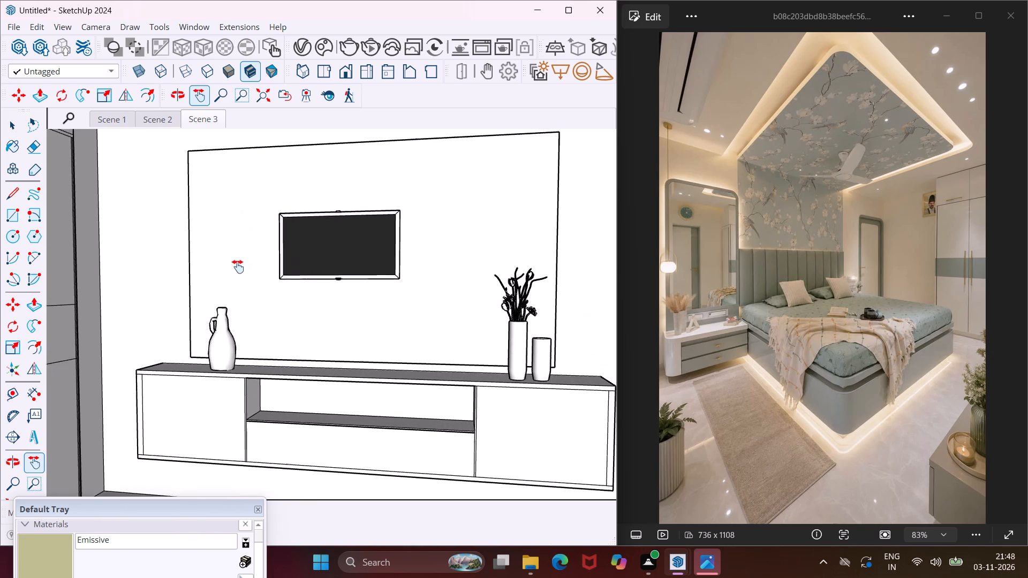
left_click_drag(238, 267, 236, 277)
middle_click_drag(274, 284, 302, 285)
key("Escape")
key("space")
left_click(321, 275)
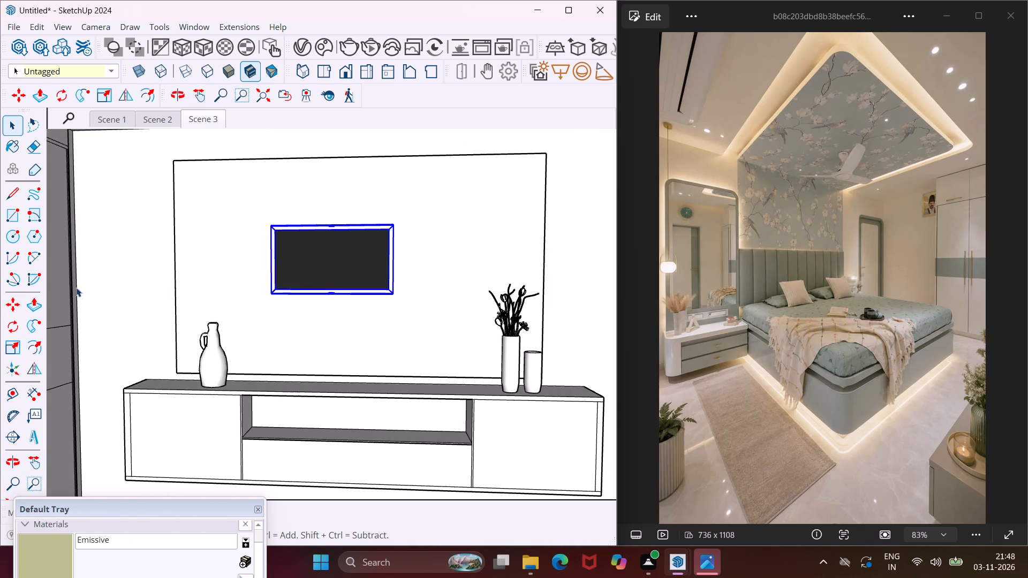
left_click(15, 355)
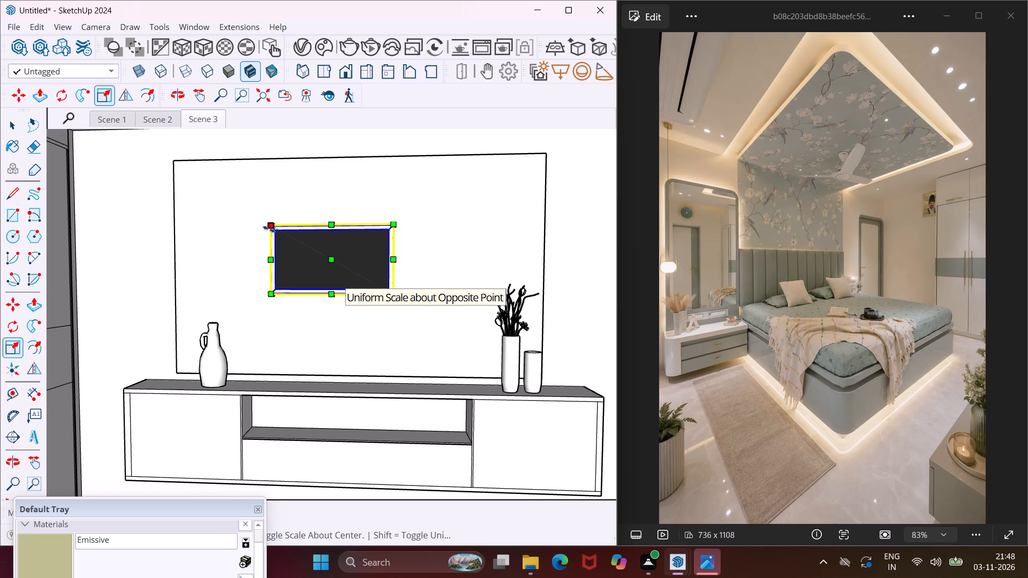
left_click(269, 229)
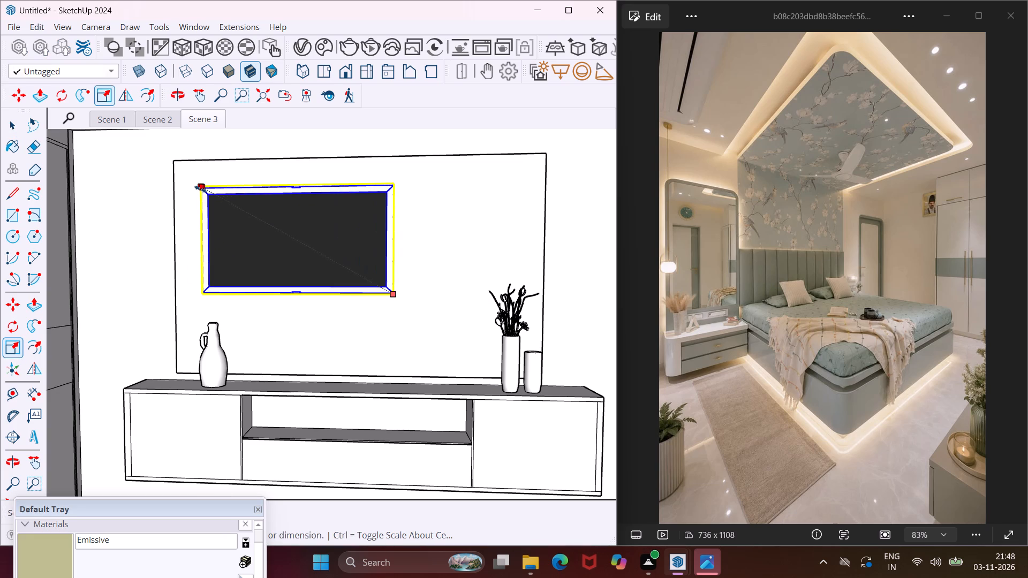
left_click(193, 188)
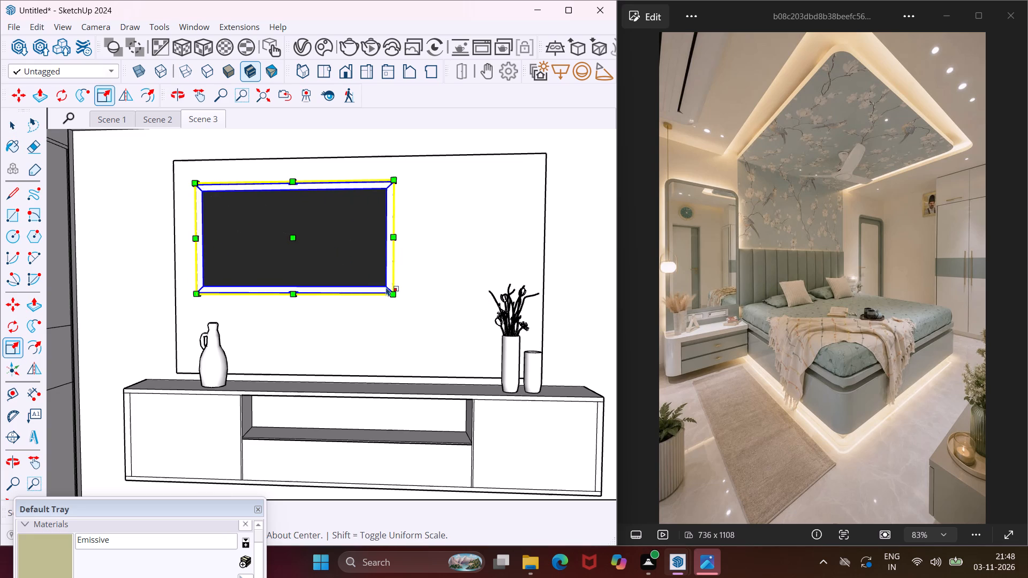
left_click(390, 291)
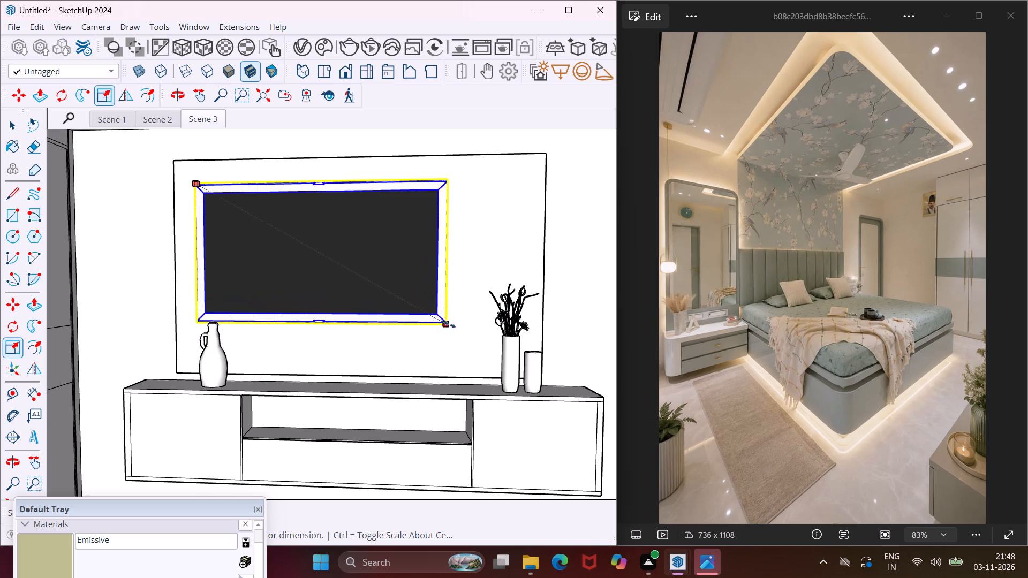
left_click(513, 361)
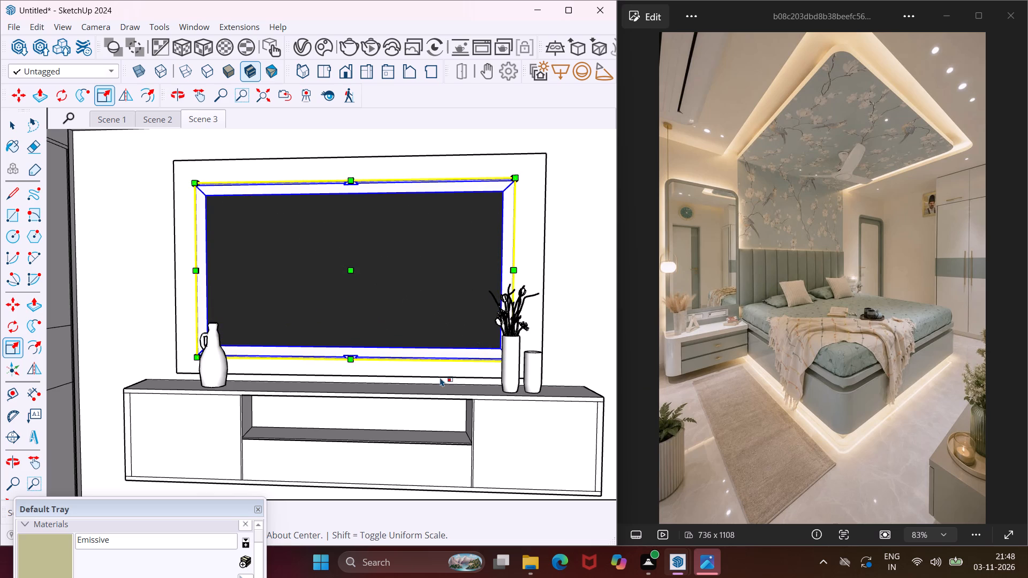
Move the TV slightly sideways along the wall panel to centre it between the panel's side edges.
key("m")
scroll(429, 373, "up", 1)
left_click(425, 373)
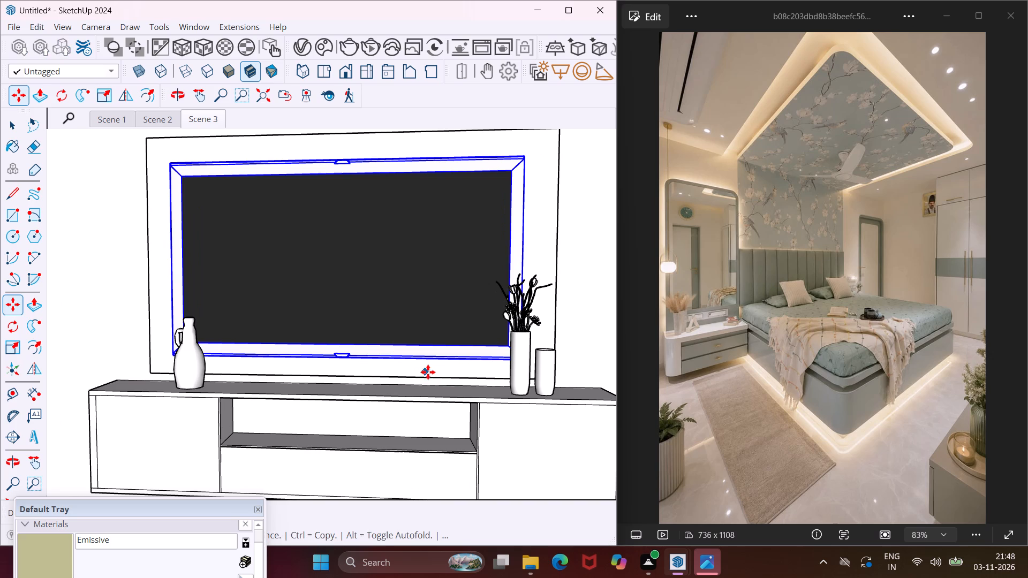
left_click(438, 371)
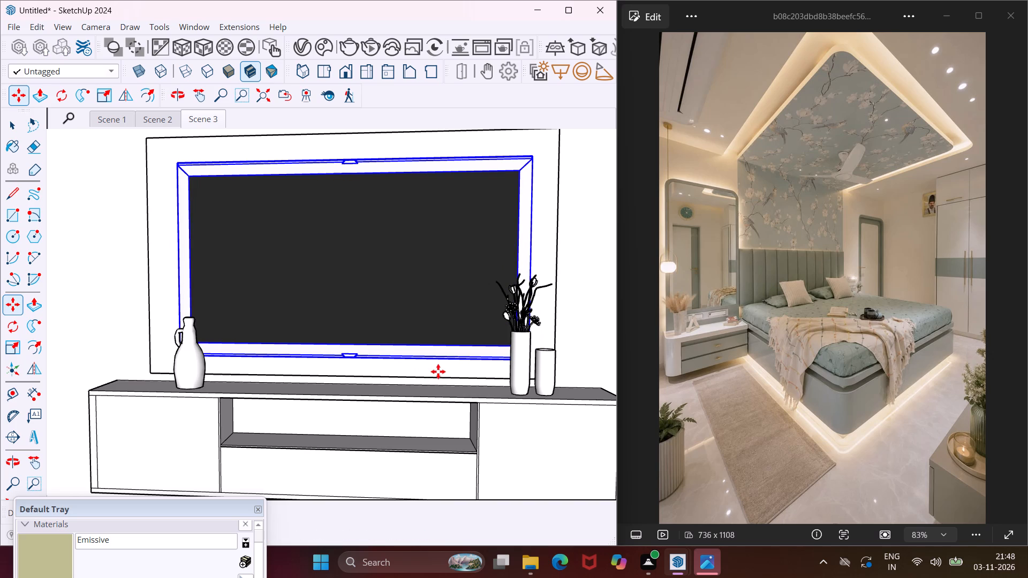
scroll(370, 371, "down", 1)
key("Escape")
key("space")
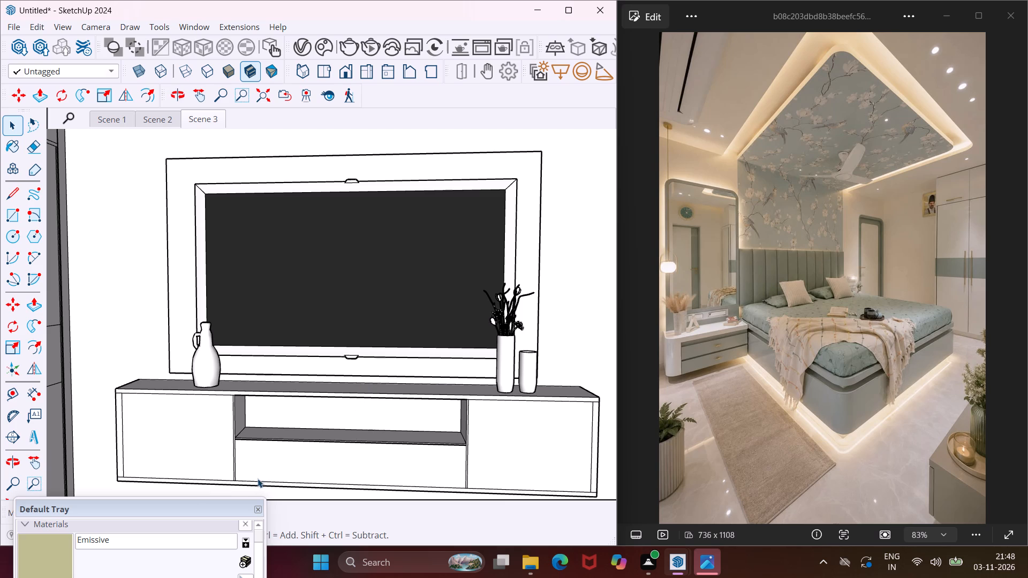
Add a new scene that saves the current view of the TV wall.
scroll(134, 511, "down", 4)
left_click_drag(95, 511, 89, 495)
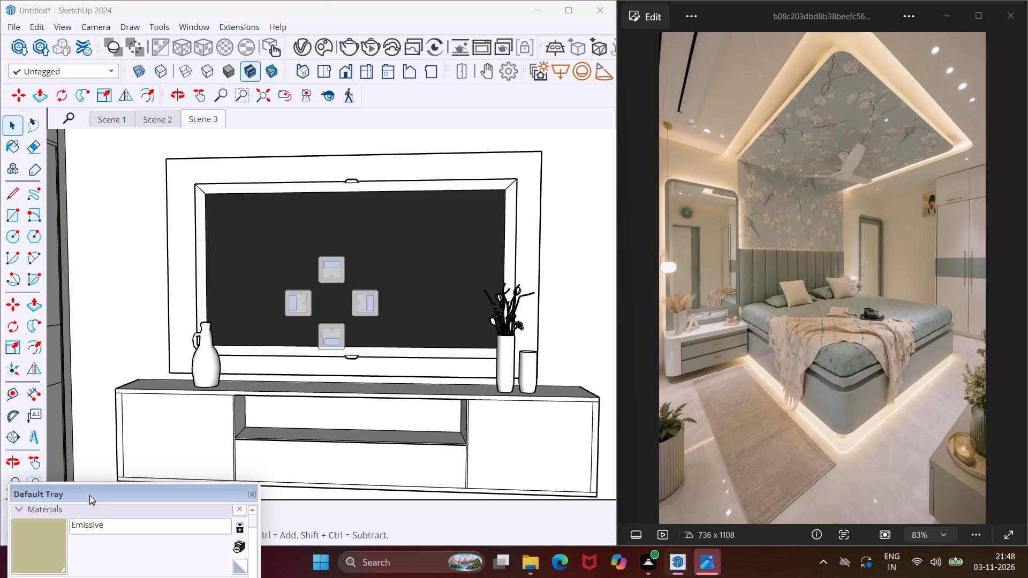
left_click_drag(89, 495, 96, 334)
scroll(86, 508, "down", 2)
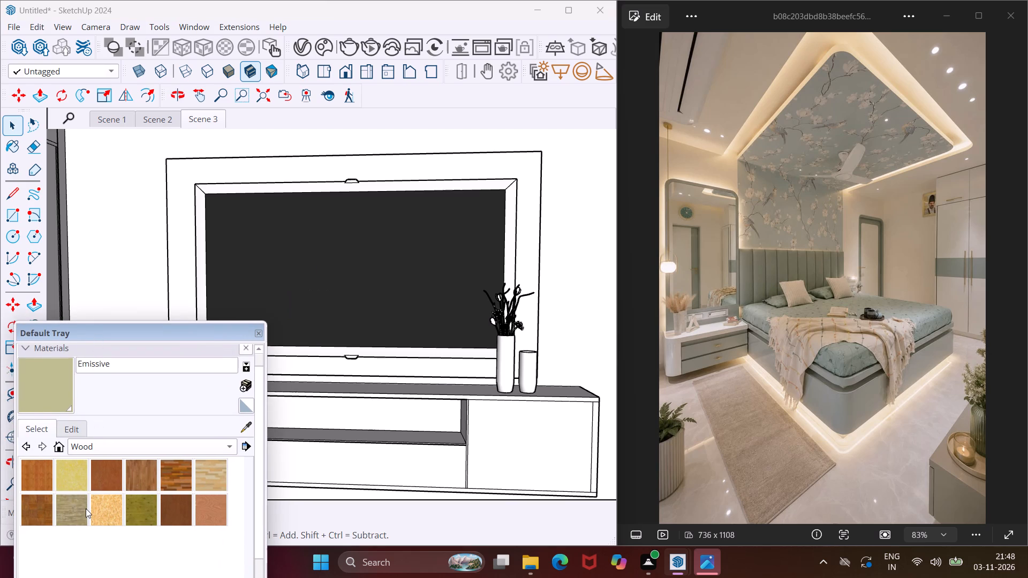
left_click(22, 347)
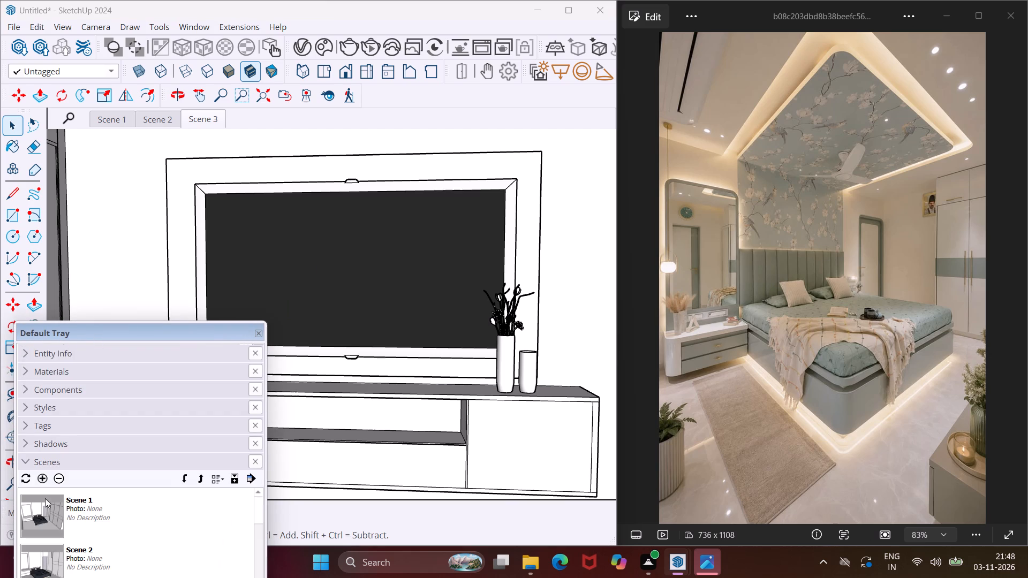
left_click(43, 480)
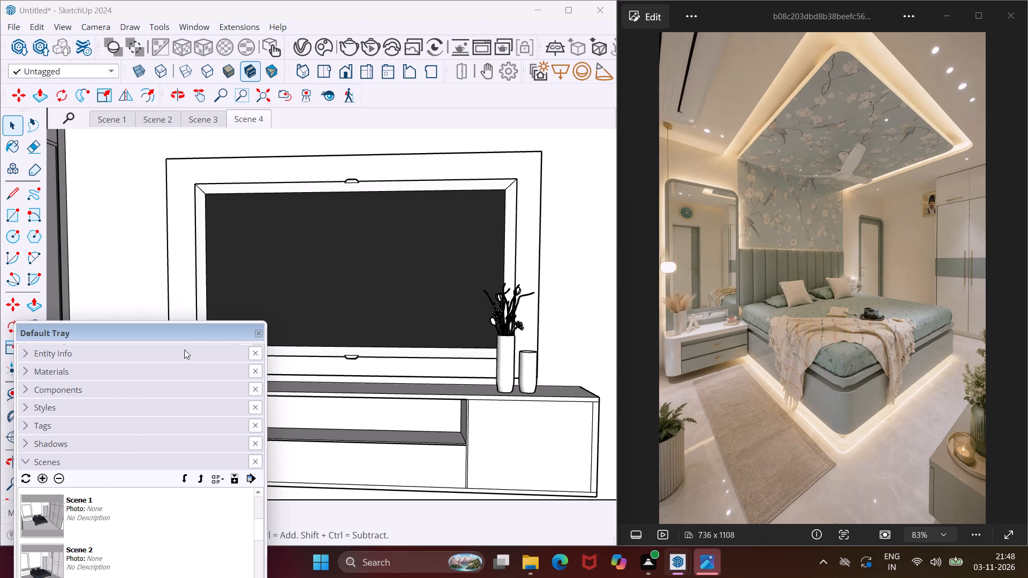
left_click_drag(190, 334, 85, 454)
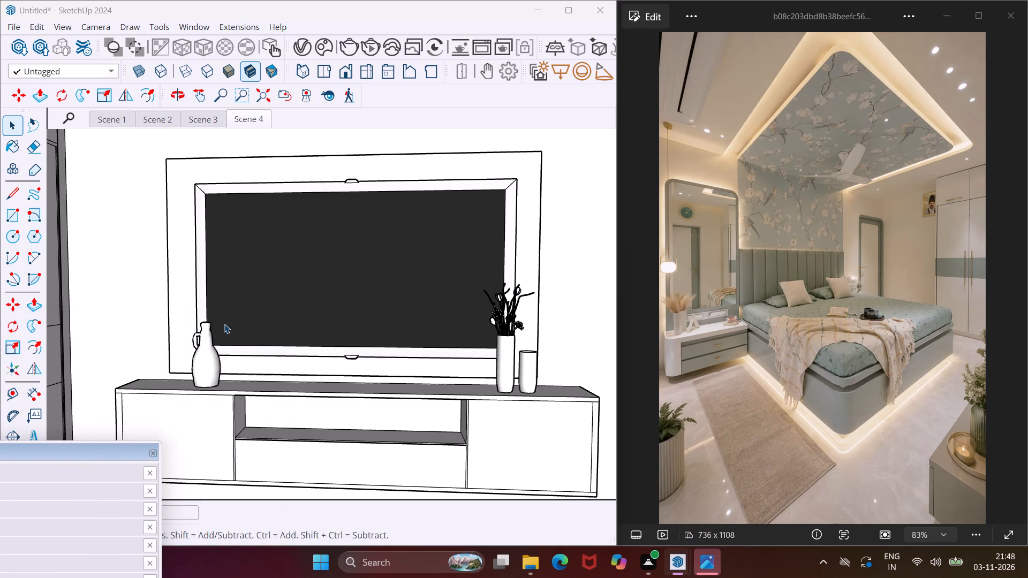
Apply the Emissive material to the thin upper strip on the dropped ceiling panel's side facing away from the wardrobe.
left_click(201, 88)
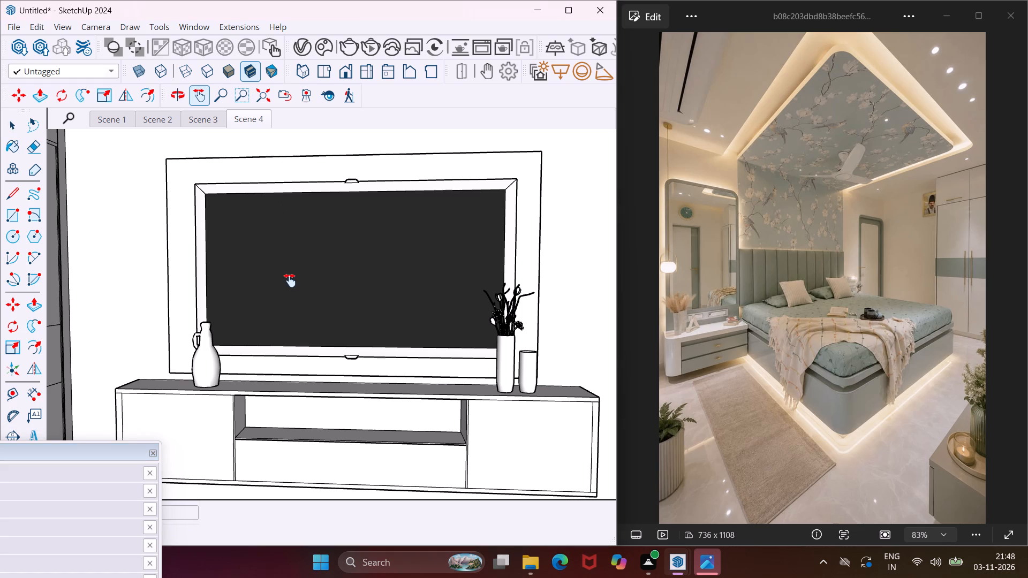
left_click_drag(290, 280, 279, 342)
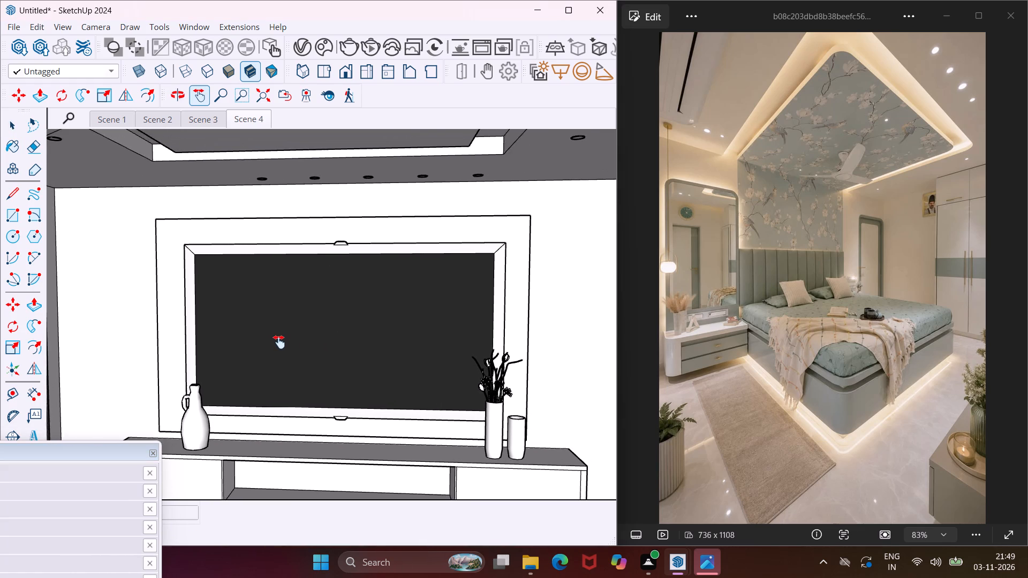
left_click_drag(279, 342, 279, 349)
middle_click_drag(283, 353, 264, 351)
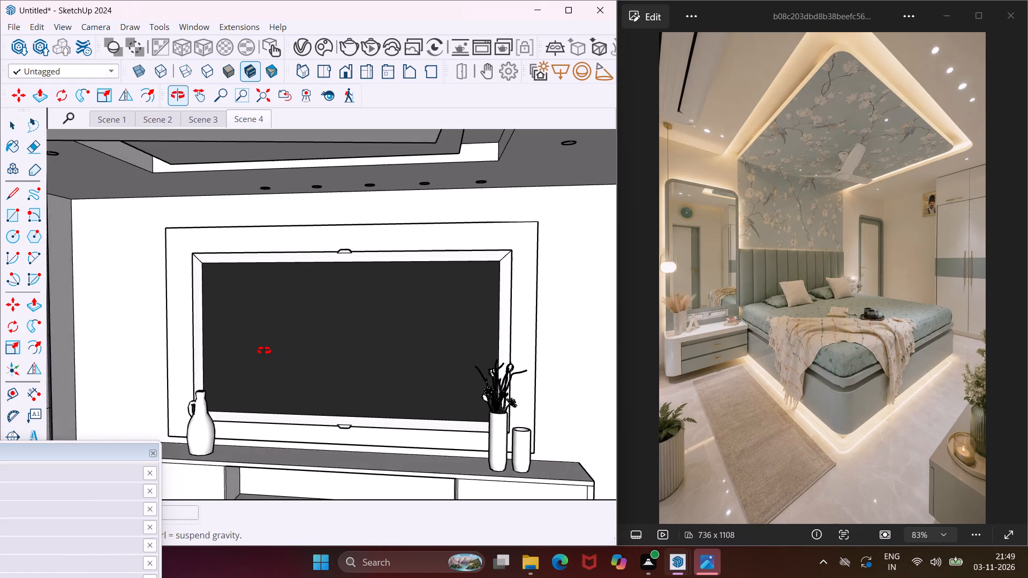
middle_click_drag(264, 351, 224, 366)
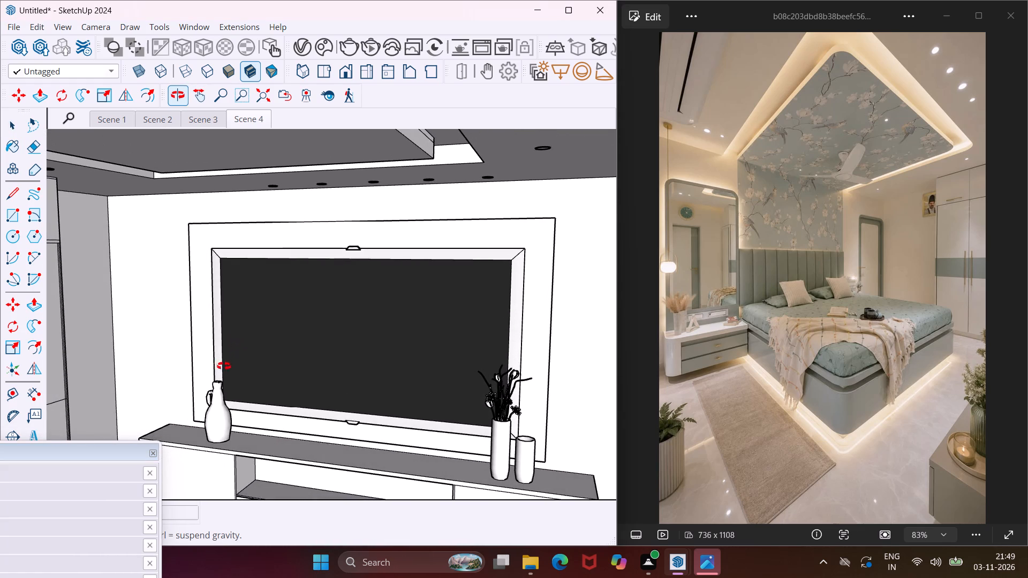
middle_click_drag(224, 366, 228, 369)
left_click_drag(106, 451, 279, 439)
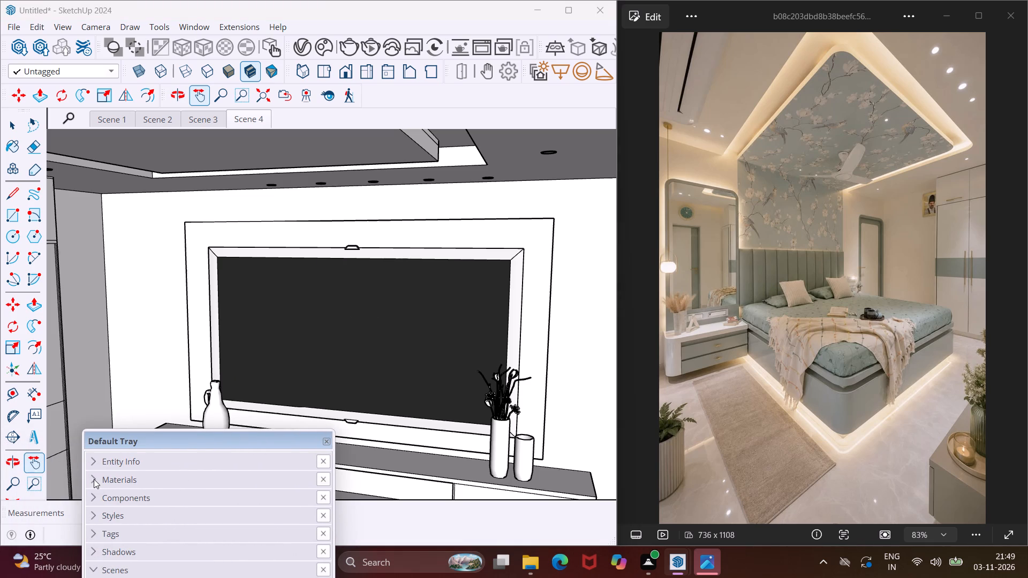
left_click(92, 479)
left_click(114, 521)
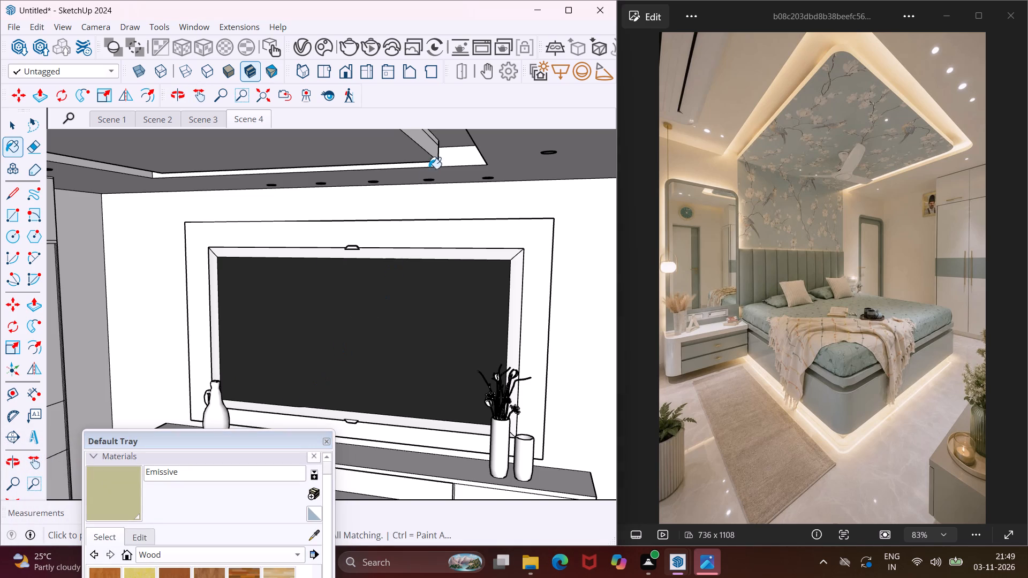
scroll(429, 165, "up", 3)
middle_click_drag(430, 149, 427, 165)
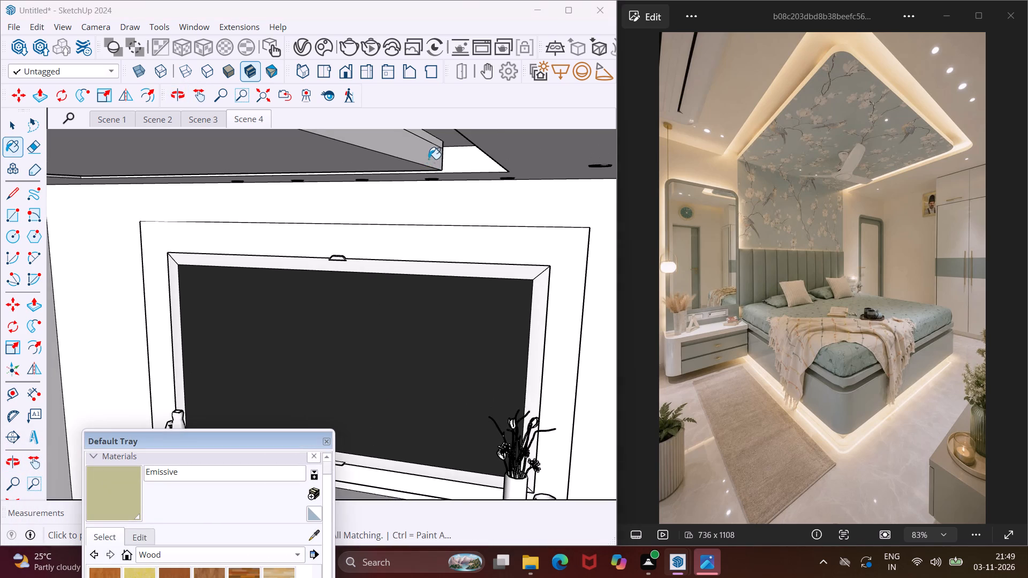
scroll(434, 149, "up", 3)
left_click(436, 143)
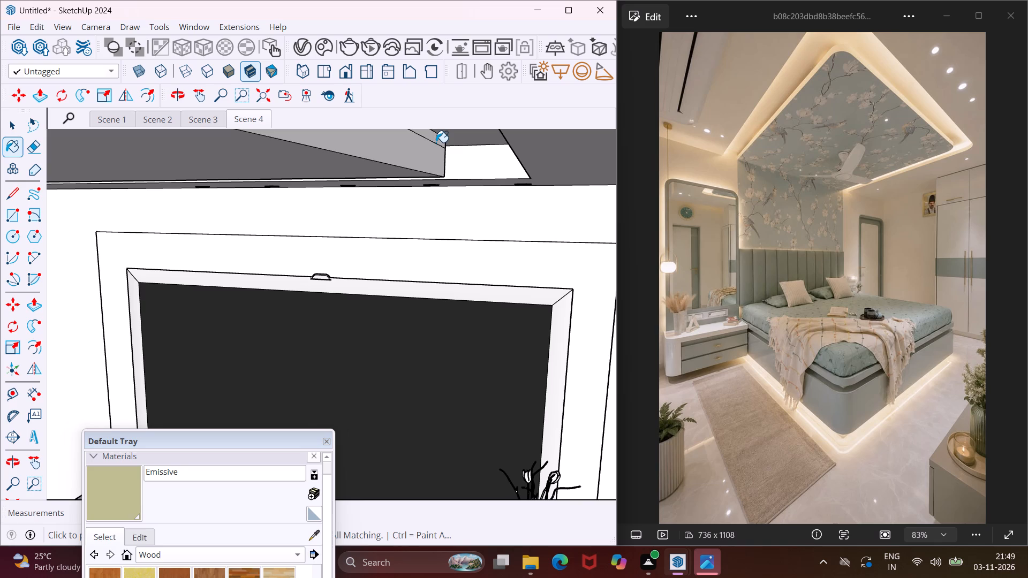
left_click(436, 140)
Apply the Emissive material to the thin upper strip on the dropped ceiling panel's side facing the wardrobe.
scroll(436, 161, "up", 1)
middle_click_drag(436, 161, 511, 130)
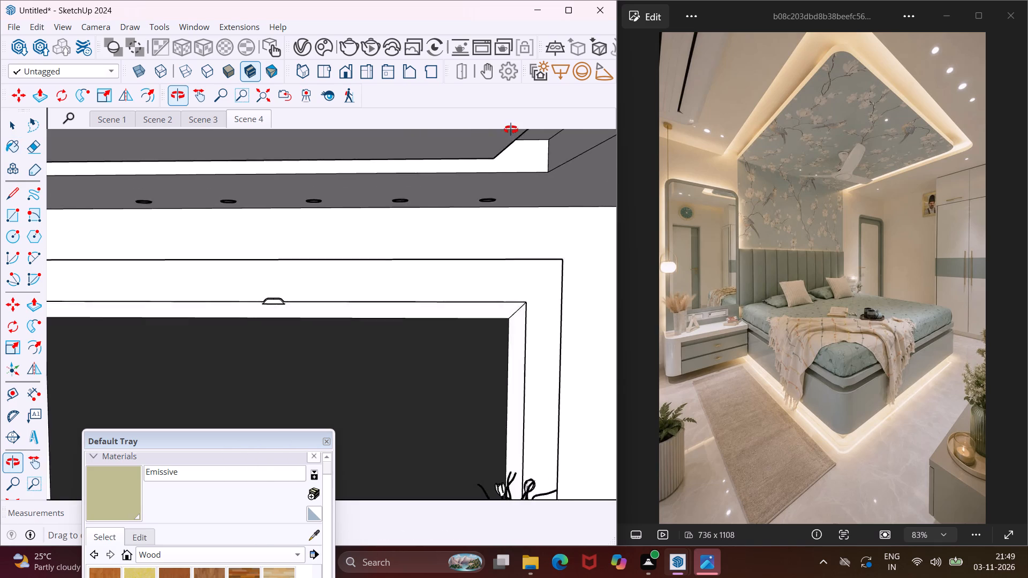
middle_click_drag(511, 130, 668, 158)
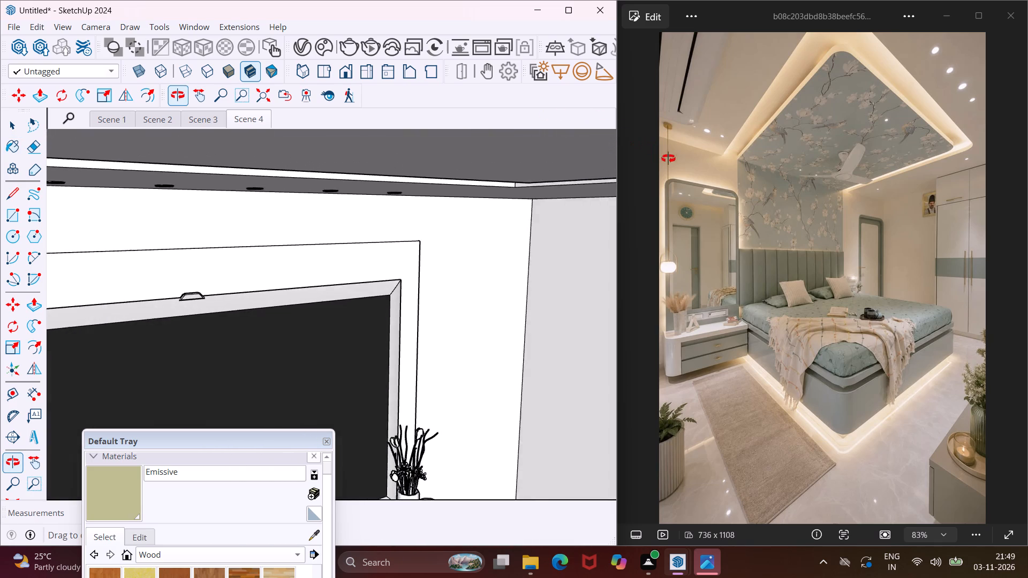
middle_click_drag(668, 158, 676, 166)
scroll(459, 243, "down", 2)
middle_click_drag(415, 249, 412, 240)
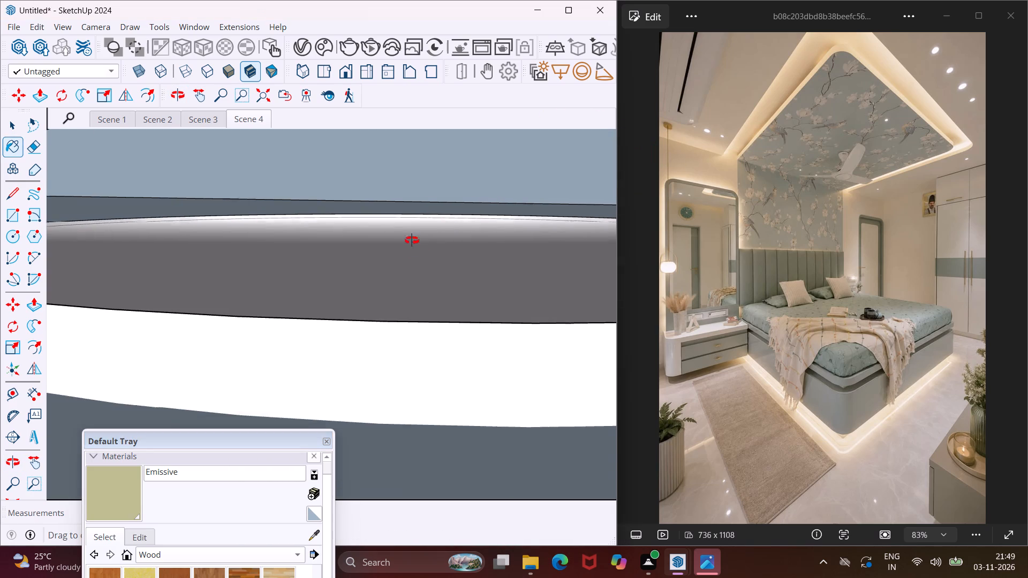
middle_click_drag(412, 240, 422, 155)
scroll(389, 203, "down", 6)
middle_click_drag(368, 238, 307, 201)
scroll(279, 220, "down", 12)
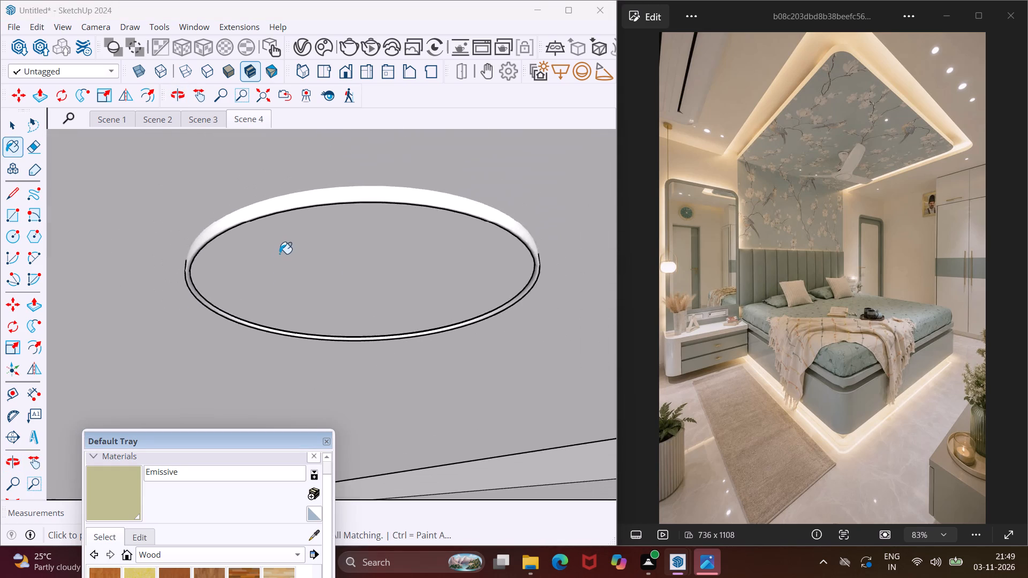
scroll(279, 254, "down", 2)
middle_click_drag(326, 302, 282, 268)
scroll(280, 268, "down", 6)
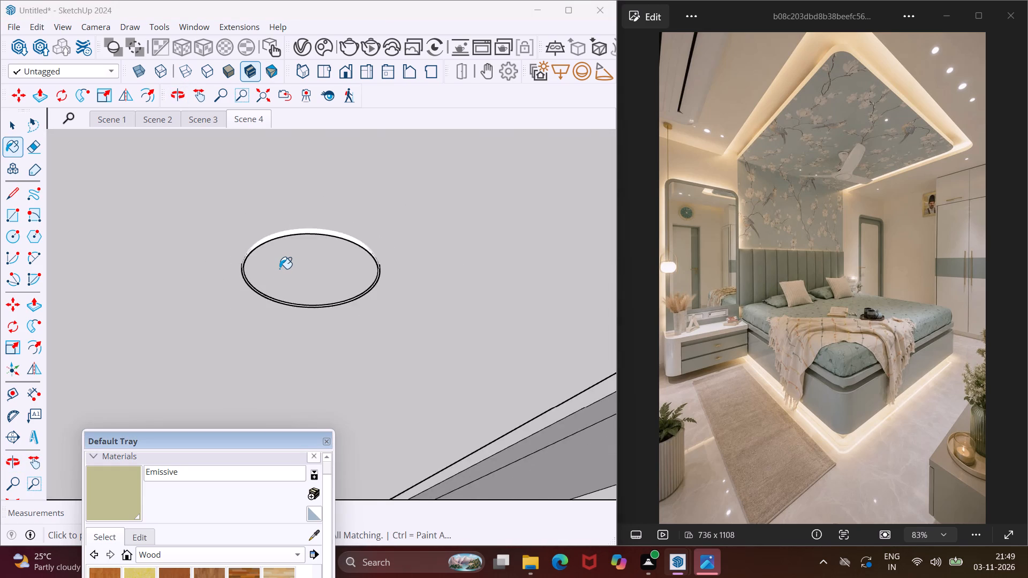
scroll(279, 269, "down", 9)
scroll(279, 269, "up", 1)
scroll(279, 269, "down", 7)
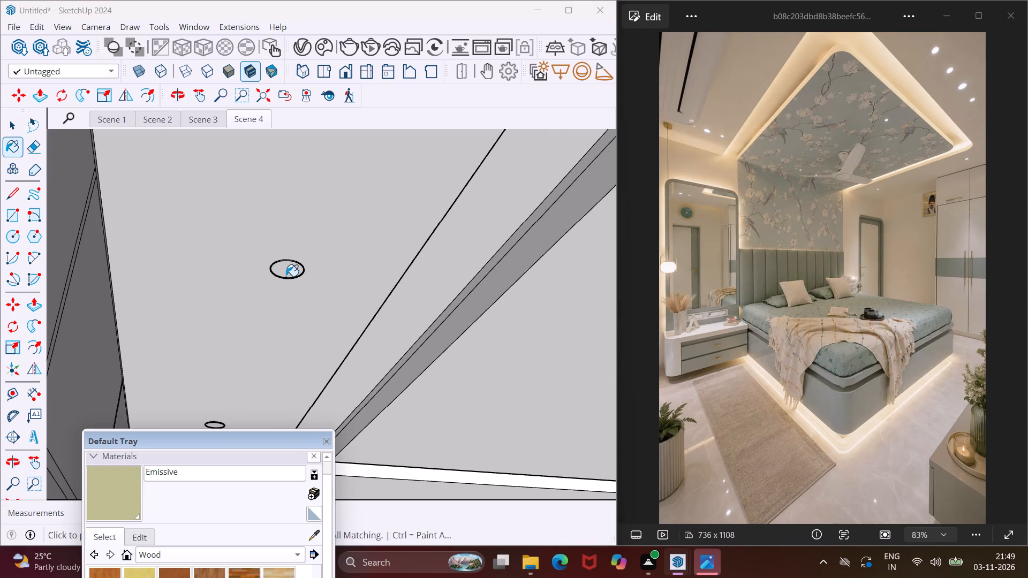
scroll(451, 321, "up", 7)
left_click(445, 306)
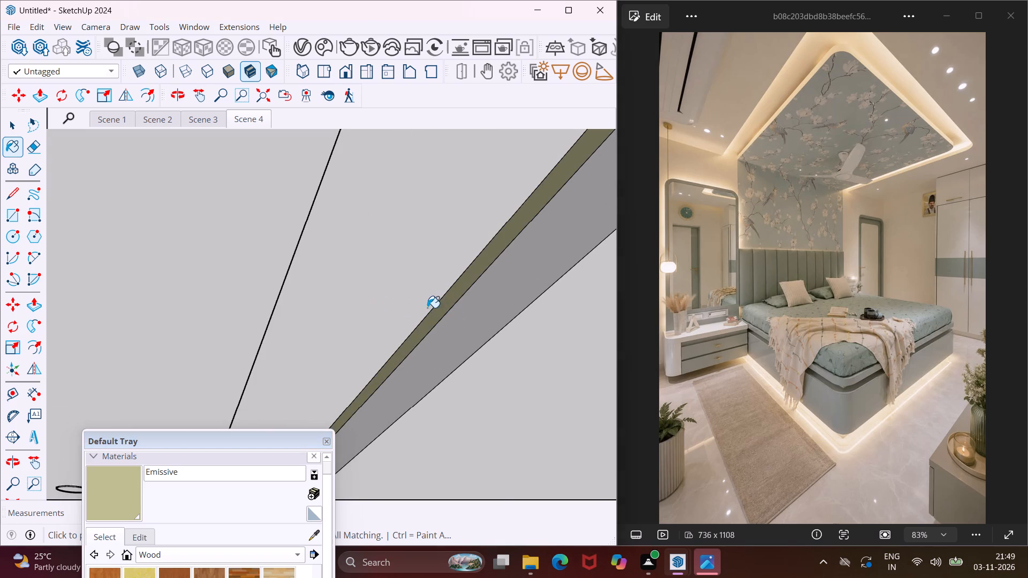
Apply the Emissive material to the thin upper strip on the dropped ceiling panel's side facing the TV wall.
scroll(415, 310, "down", 4)
middle_click_drag(411, 331, 351, 300)
scroll(350, 299, "down", 3)
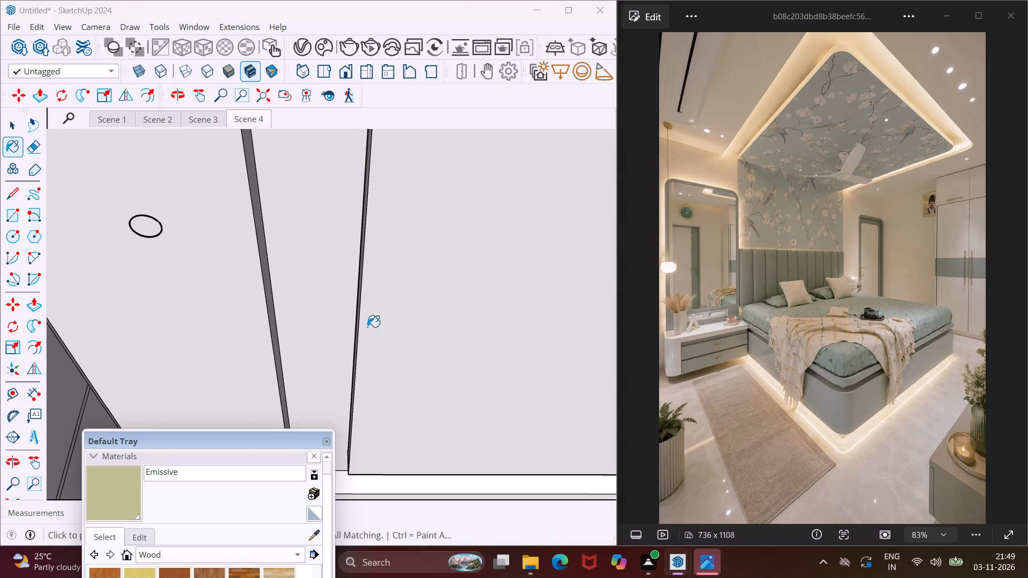
middle_click_drag(388, 473, 297, 440)
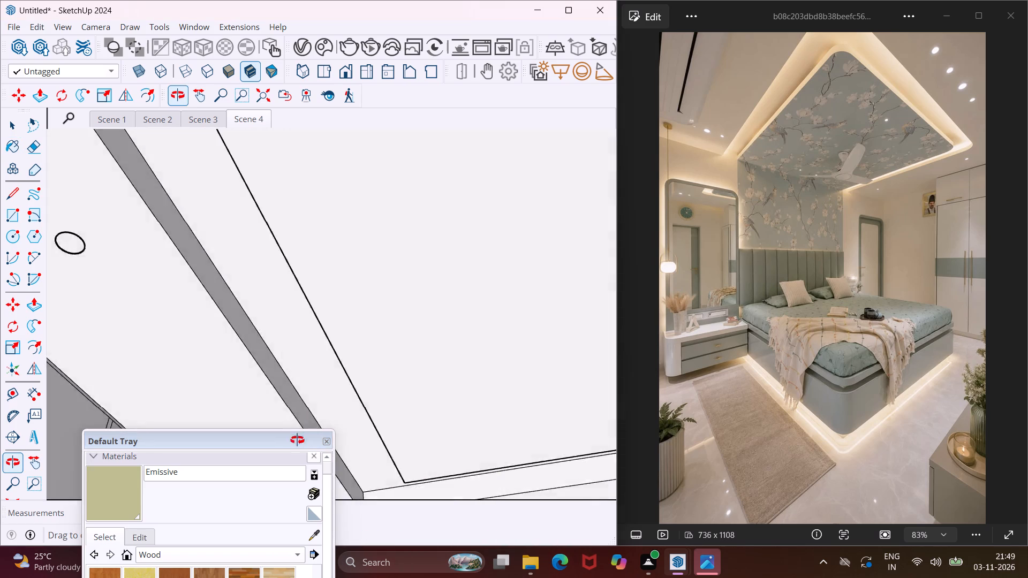
middle_click_drag(297, 440, 131, 430)
middle_click_drag(437, 398, 274, 404)
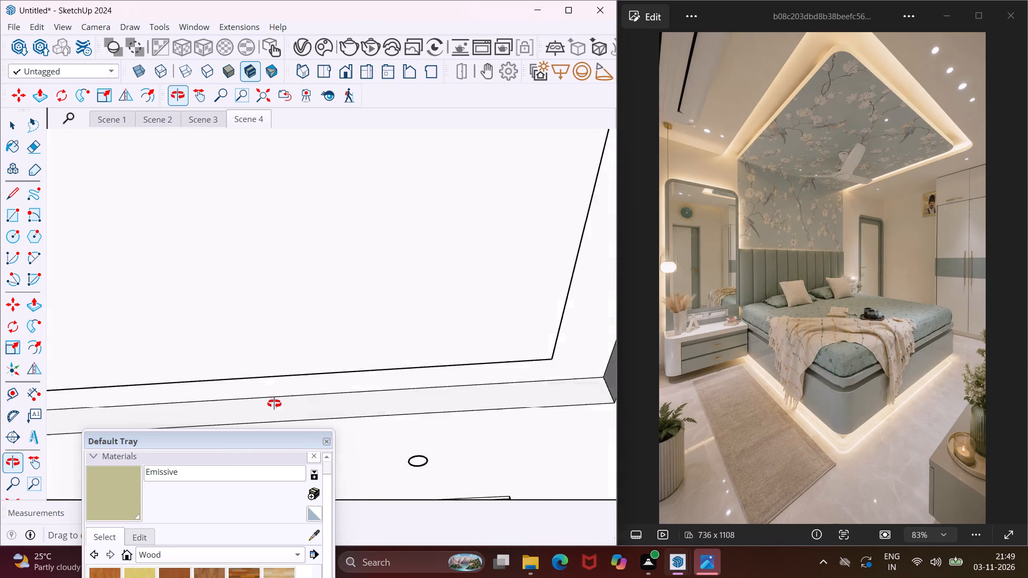
middle_click_drag(274, 404, 177, 453)
scroll(463, 268, "up", 3)
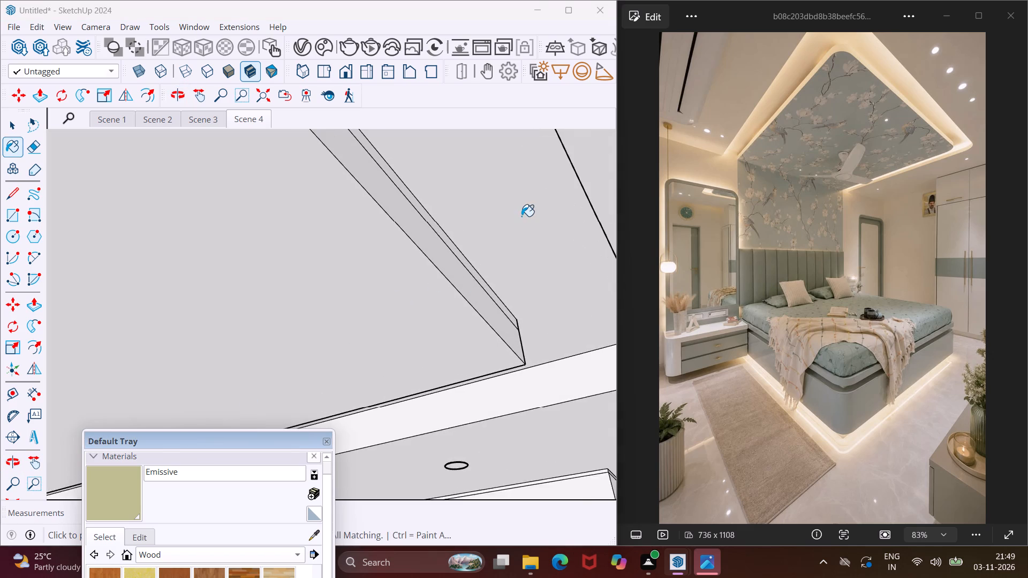
scroll(488, 251, "up", 2)
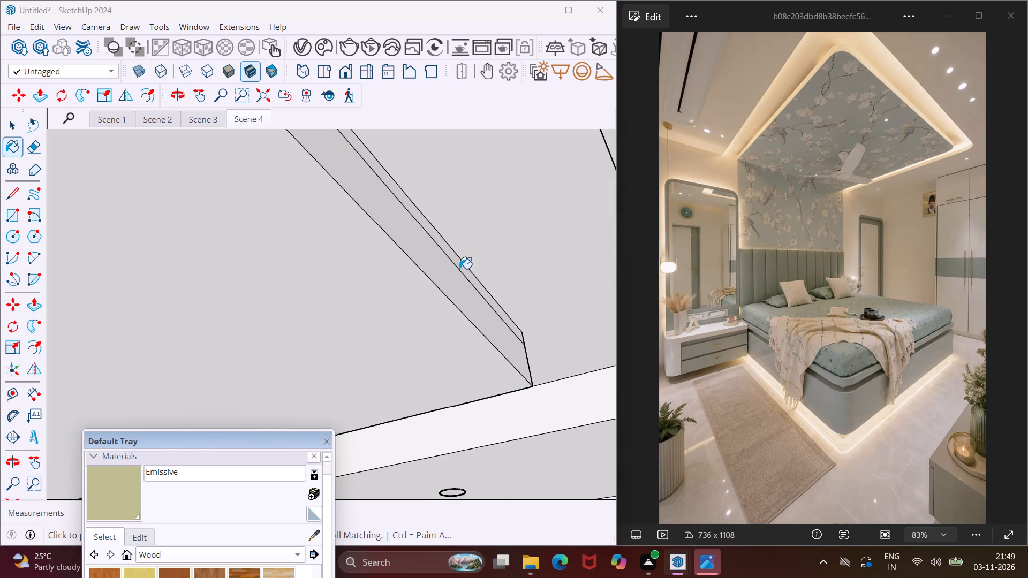
left_click(459, 269)
Examine the sides of the dropped ceiling panel and the corner where it meets the adjoining wall panel's side.
scroll(457, 272, "down", 9)
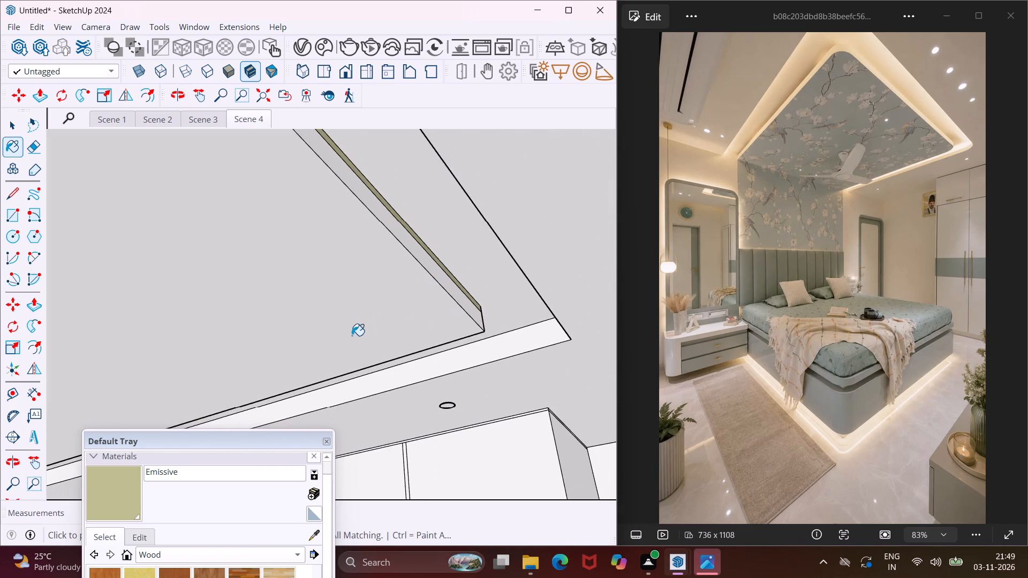
middle_click_drag(349, 336, 568, 356)
scroll(562, 351, "down", 4)
middle_click_drag(440, 361, 155, 400)
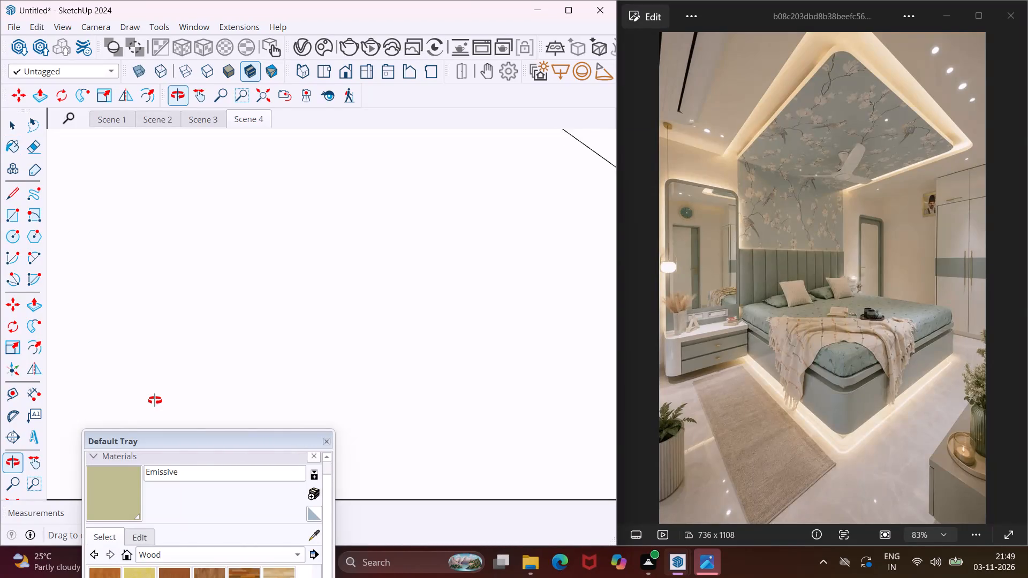
middle_click_drag(155, 400, 261, 391)
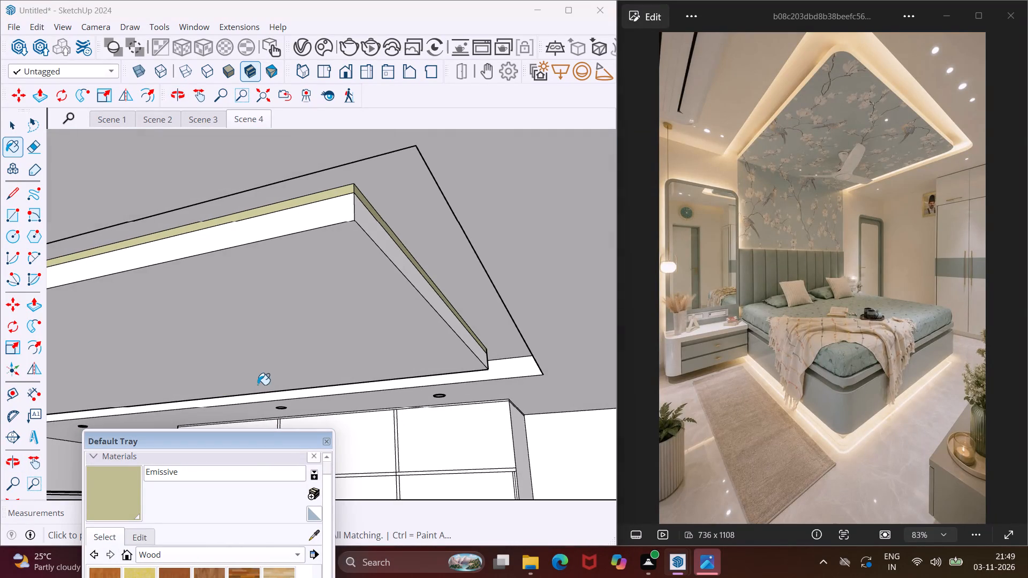
left_click(197, 93)
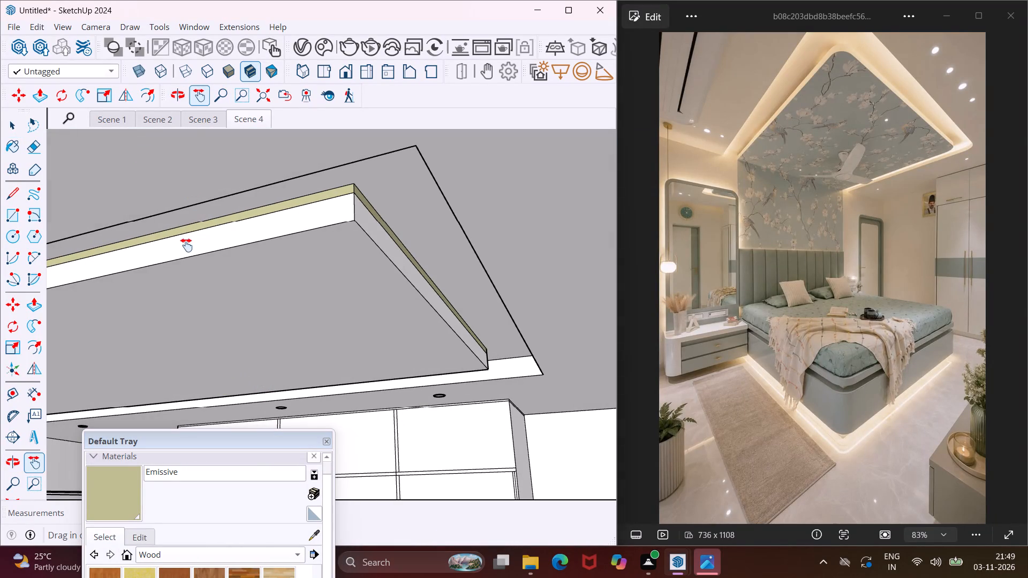
left_click_drag(186, 245, 561, 148)
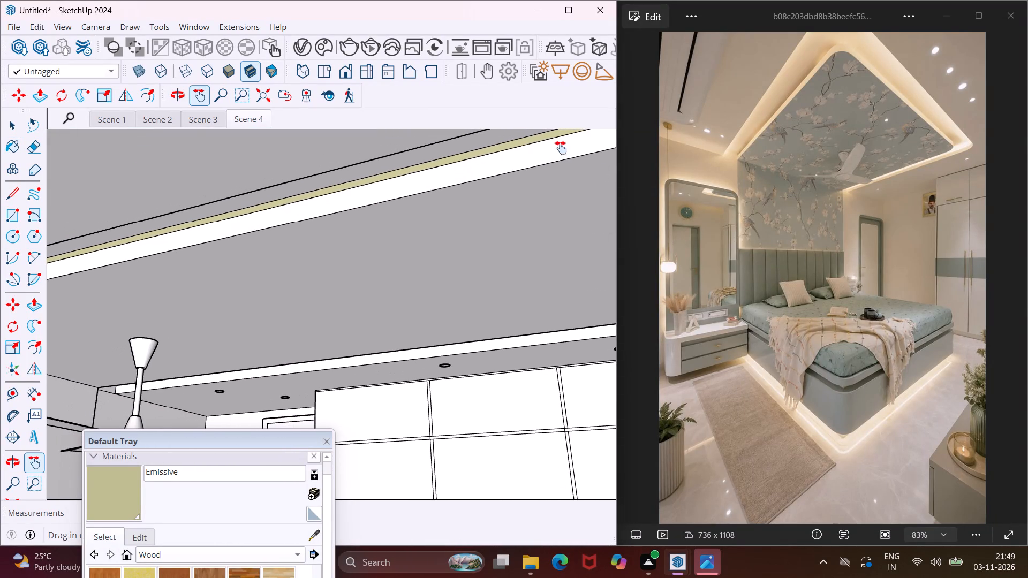
left_click_drag(561, 148, 564, 148)
left_click_drag(278, 312, 358, 291)
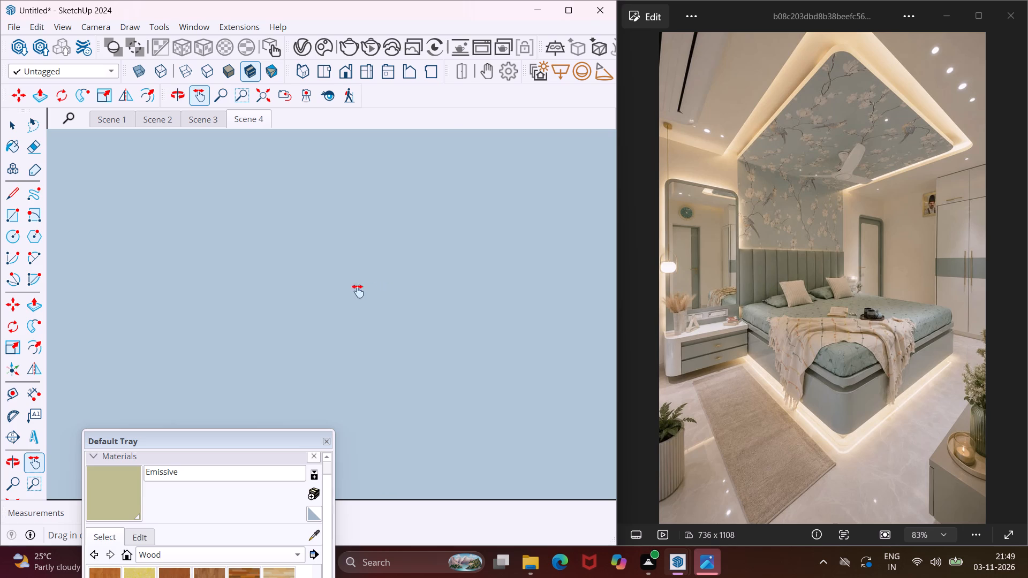
left_click_drag(358, 291, 258, 315)
middle_click_drag(254, 316, 161, 315)
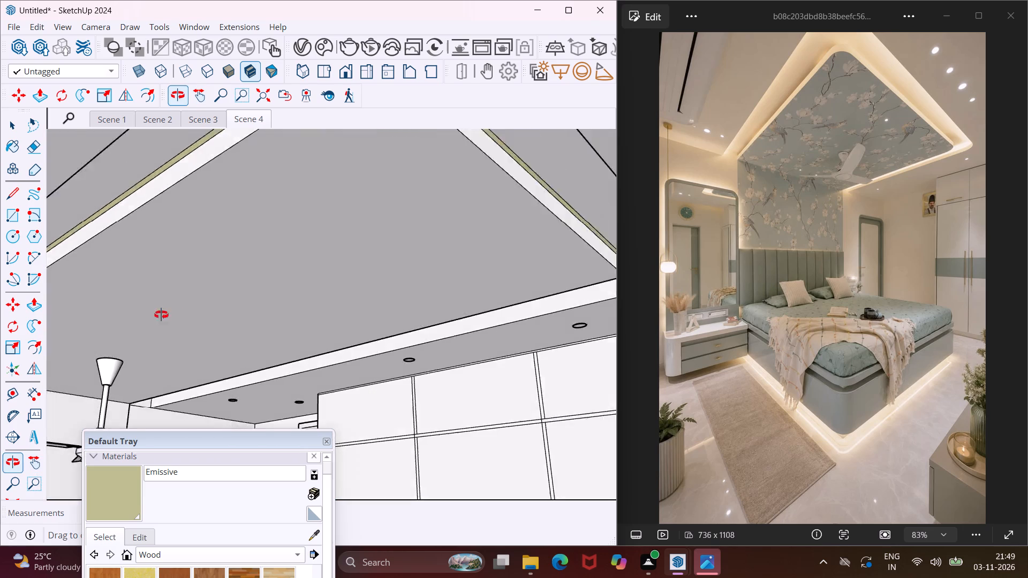
middle_click_drag(161, 315, 125, 319)
scroll(124, 320, "up", 14)
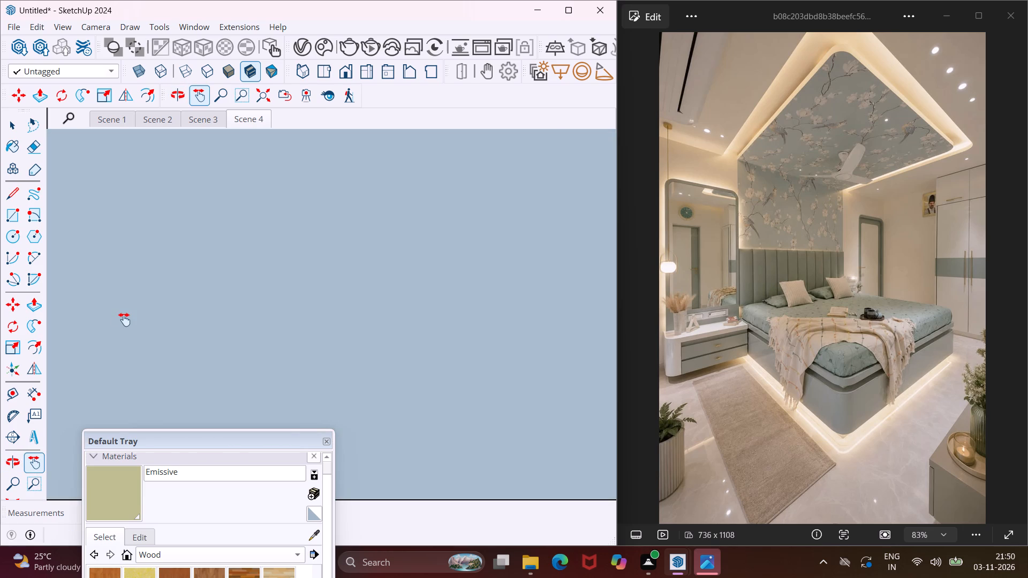
scroll(124, 320, "up", 20)
scroll(124, 320, "up", 13)
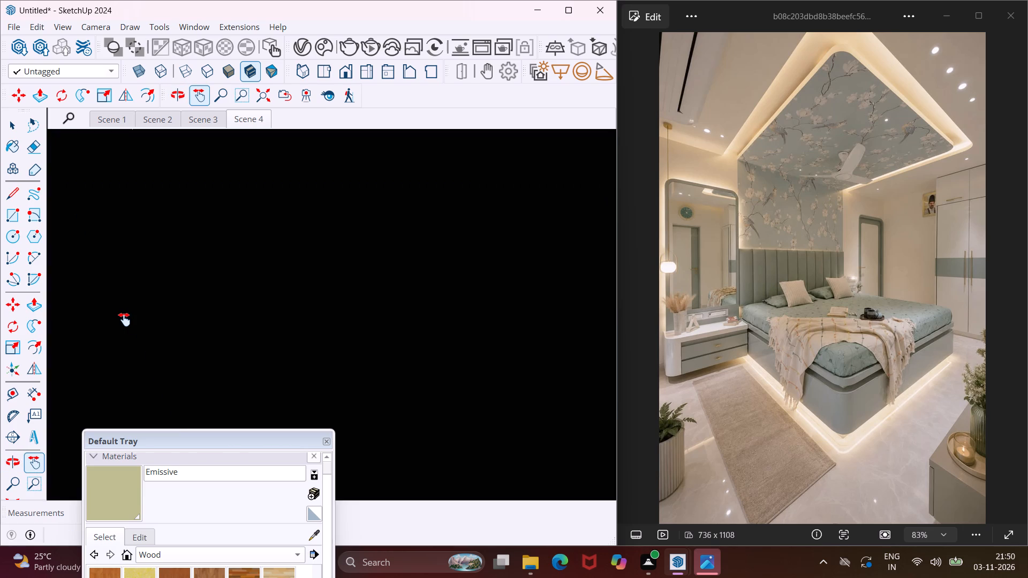
scroll(124, 320, "up", 20)
scroll(124, 320, "up", 11)
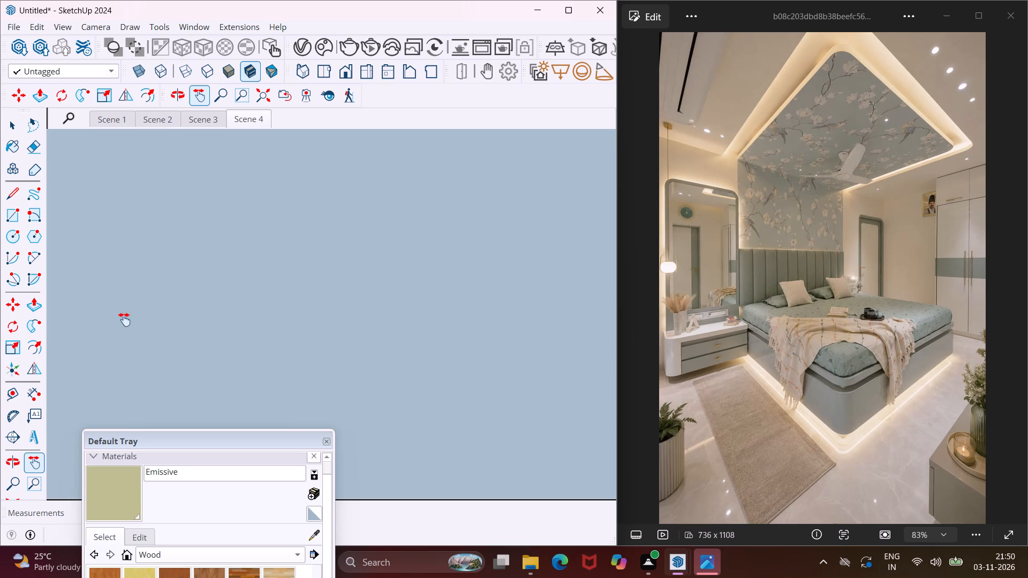
scroll(124, 320, "up", 20)
scroll(124, 320, "up", 3)
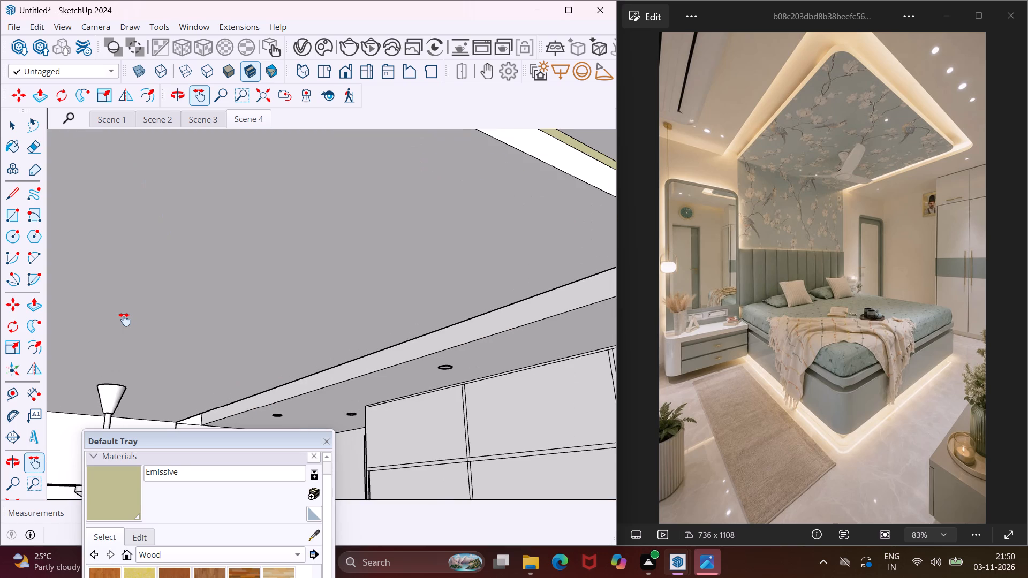
left_click_drag(107, 332, 330, 246)
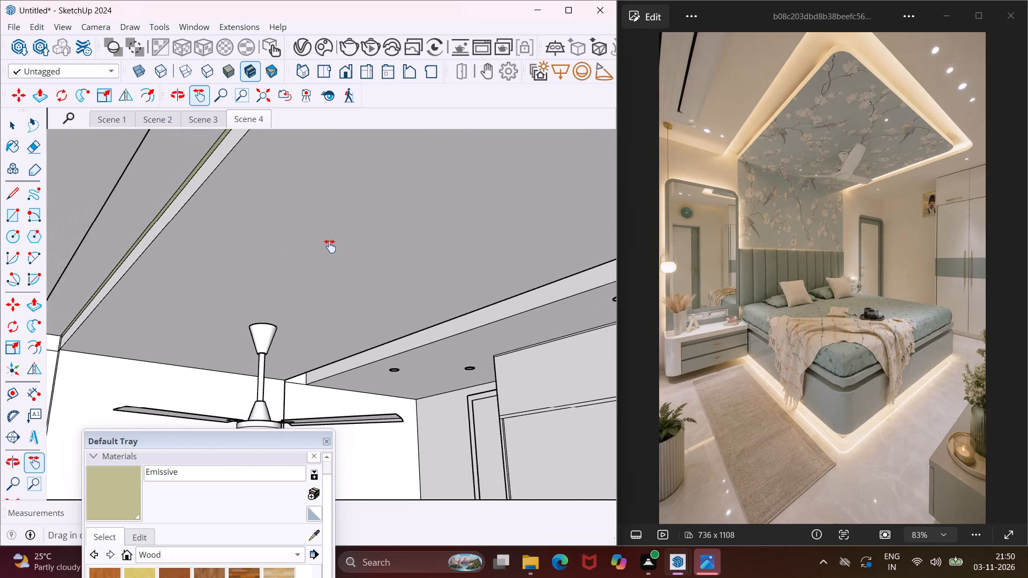
left_click_drag(330, 246, 342, 242)
left_click_drag(62, 366, 77, 363)
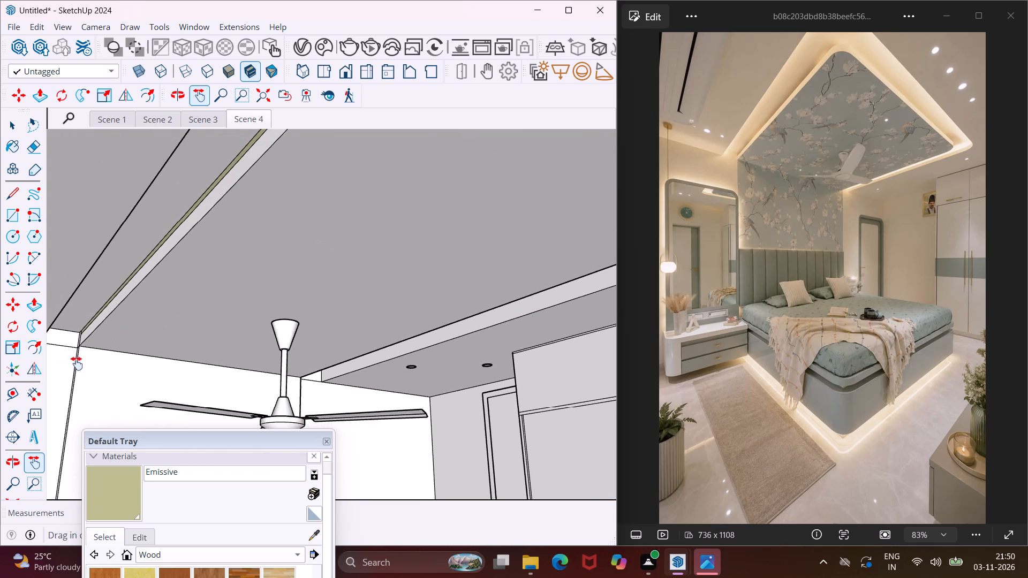
left_click_drag(77, 363, 94, 363)
scroll(94, 363, "up", 16)
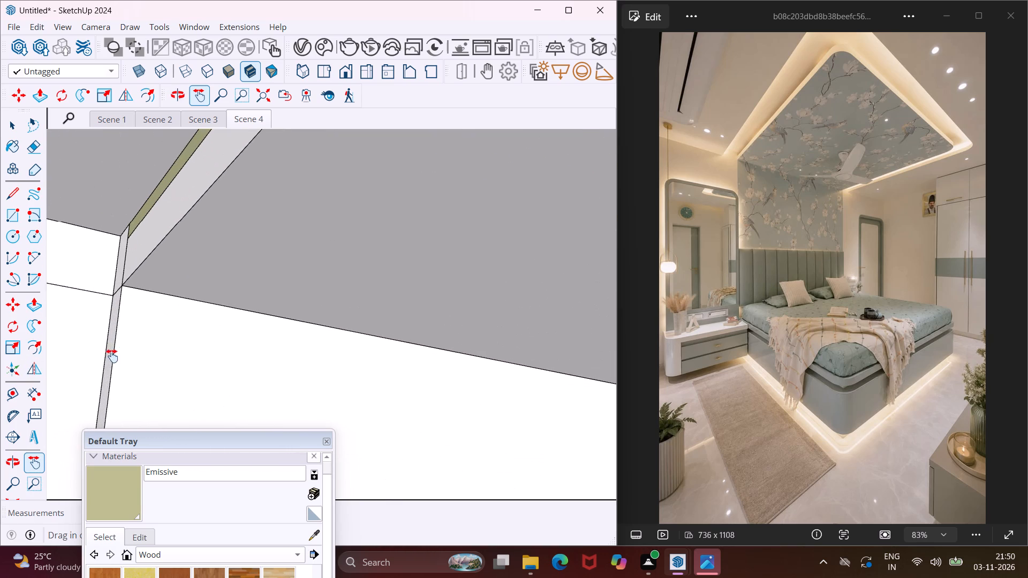
scroll(112, 356, "up", 2)
middle_click_drag(106, 352, 179, 363)
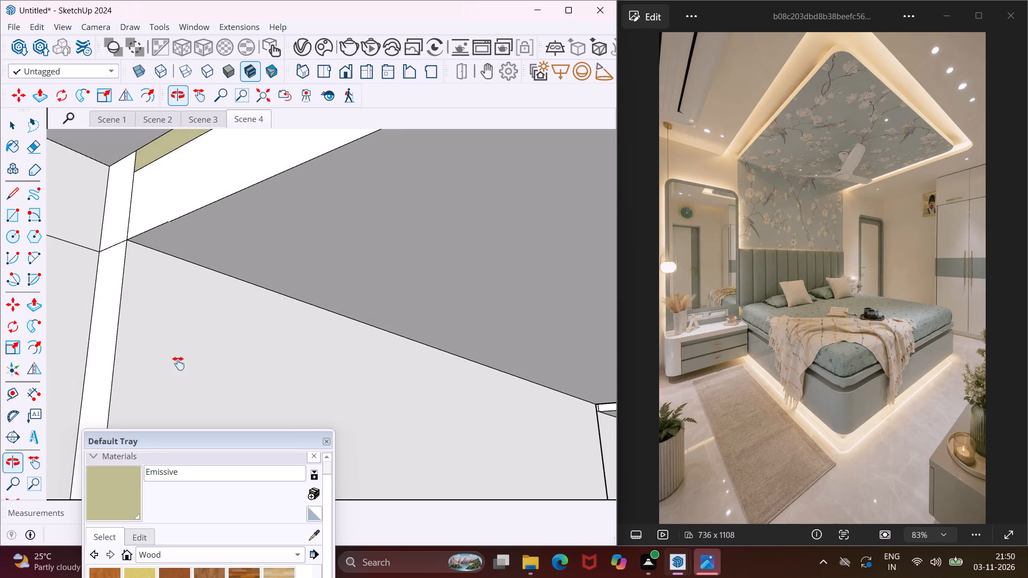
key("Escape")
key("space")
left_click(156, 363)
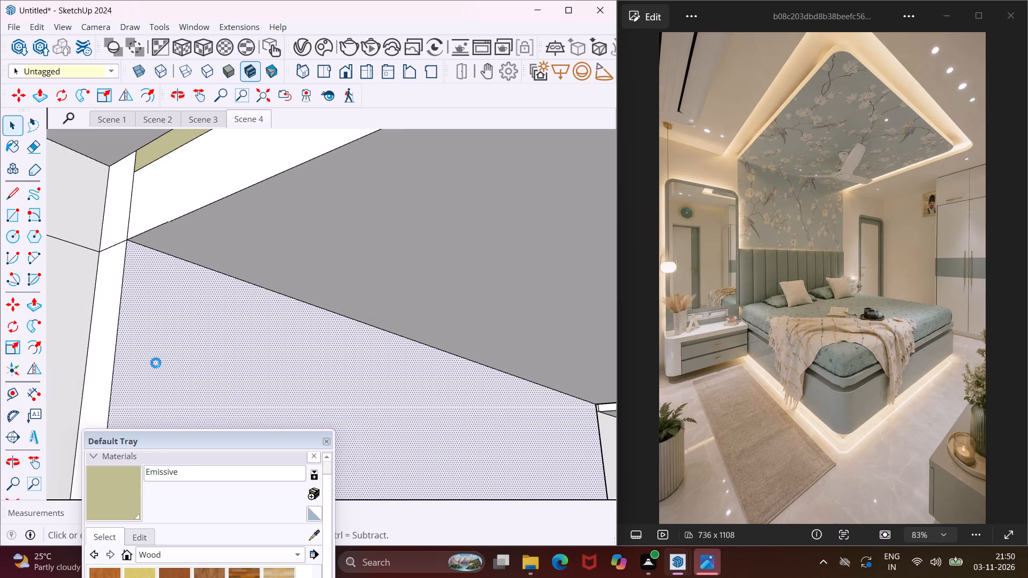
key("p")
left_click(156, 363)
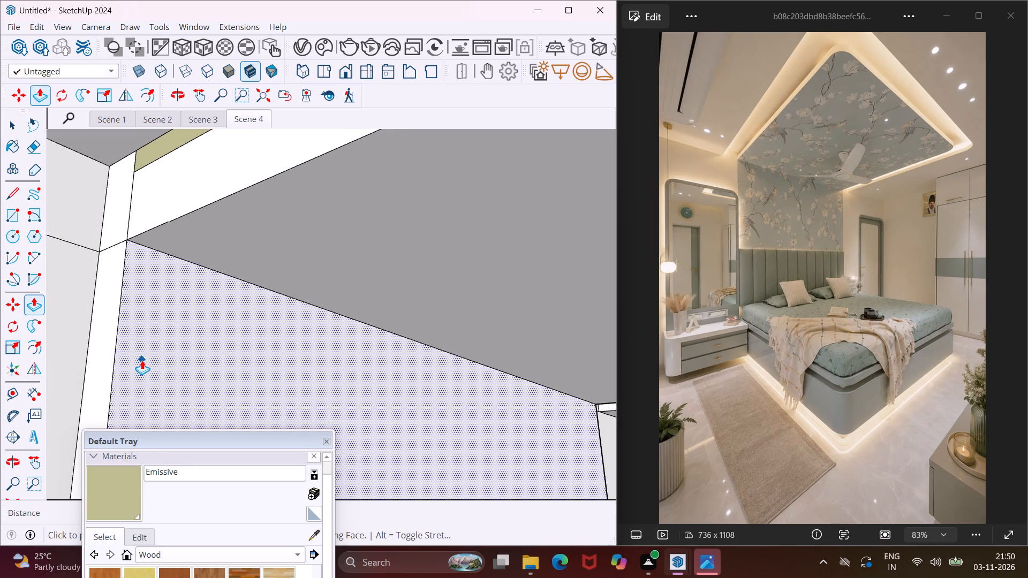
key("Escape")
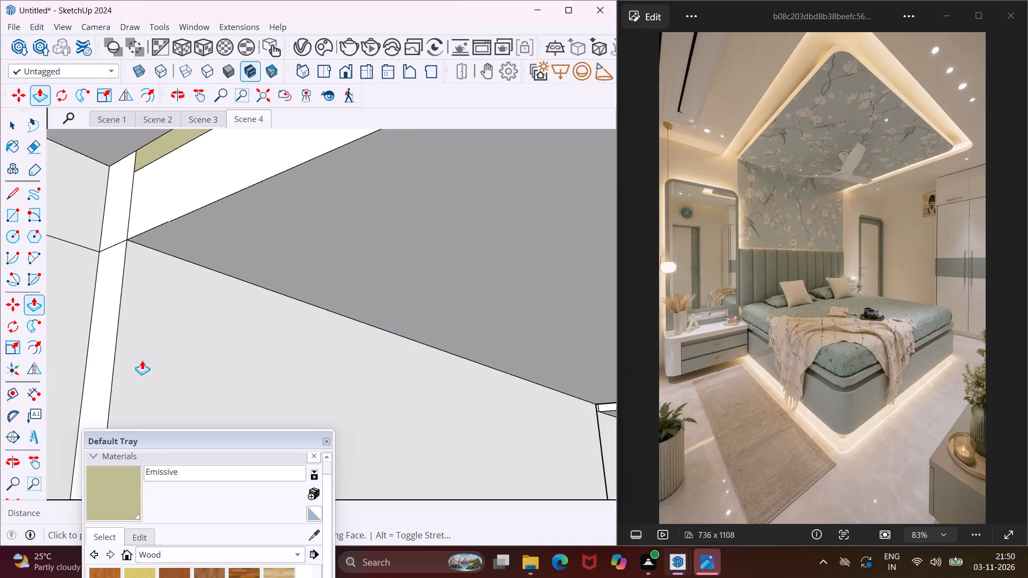
Push/Pull the wall panel's front face partway into its thickness as a new starting face, dividing the narrow side into two strips.
key("space")
left_click(142, 360)
key("p")
left_click(142, 360)
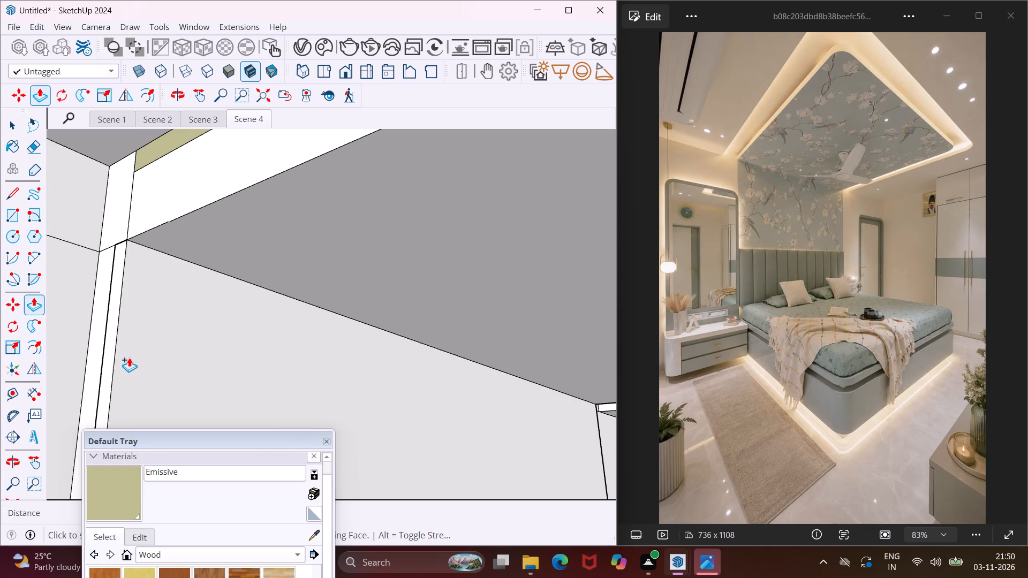
left_click(128, 358)
key("Escape")
key("space")
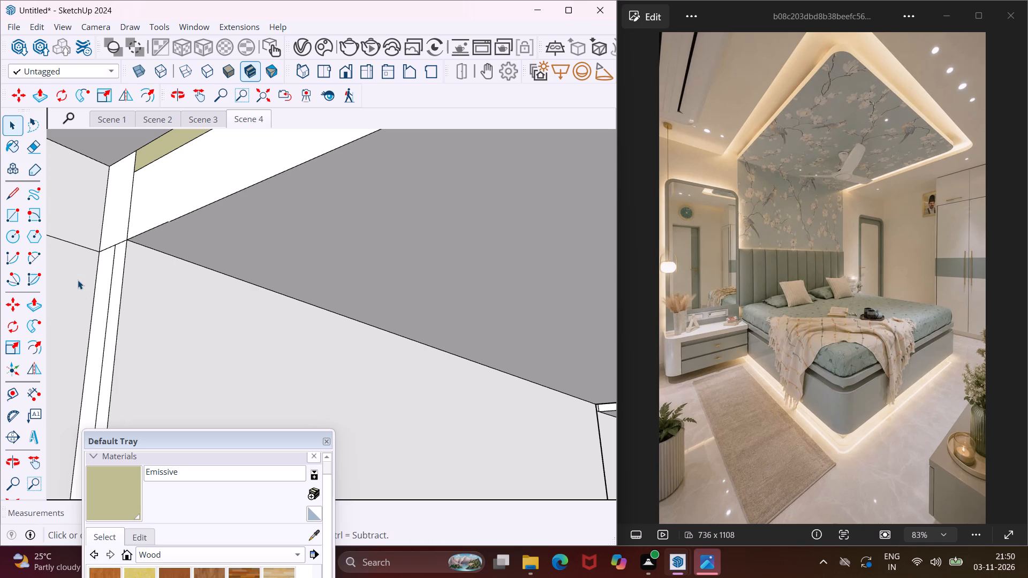
Draw a line continuing the wall panel's side division up through the end of the dropped ceiling panel.
key("l")
left_click(114, 245)
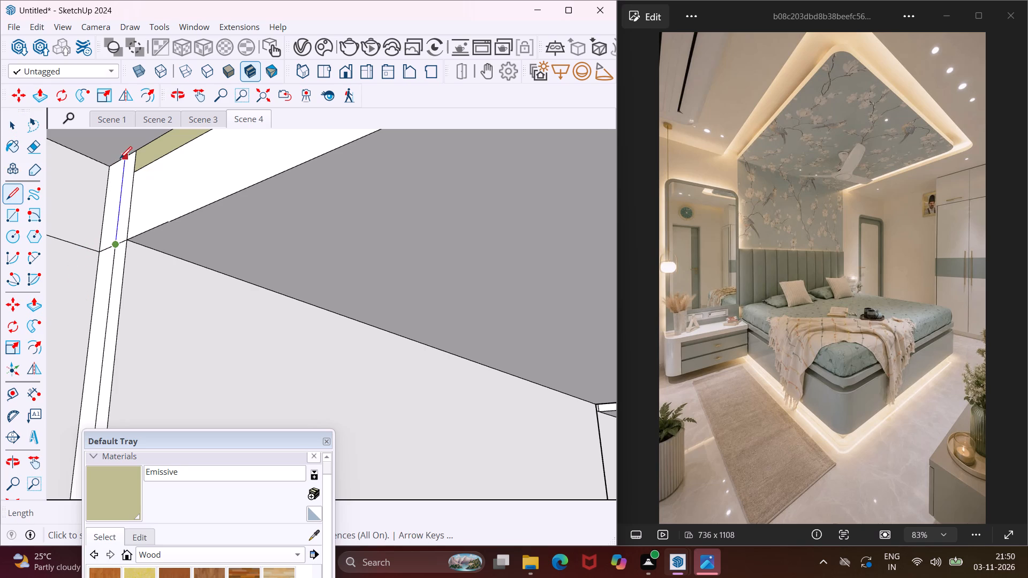
scroll(117, 160, "up", 3)
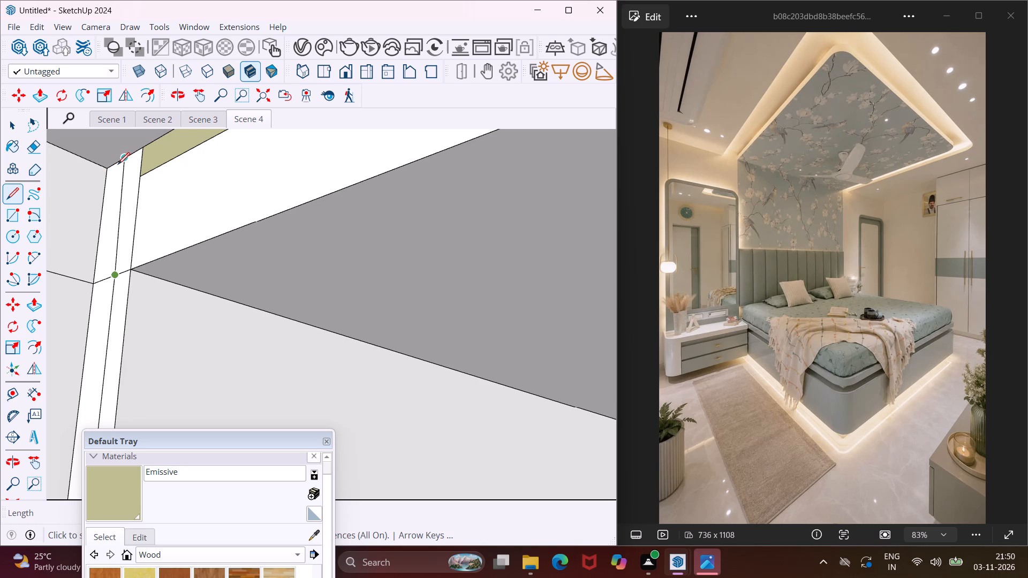
left_click(118, 165)
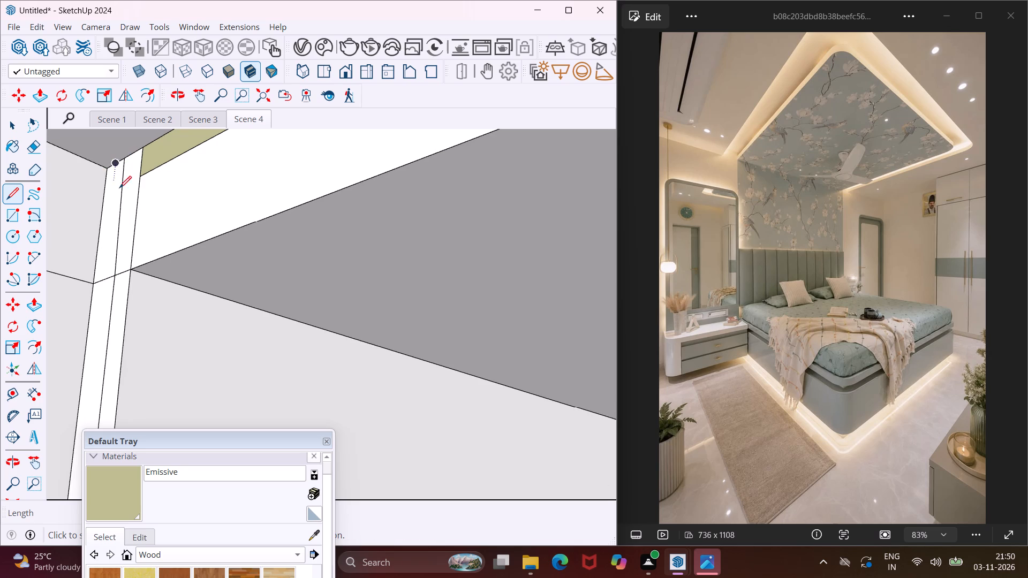
key("Escape")
key("space")
Apply the Emissive material to the rear strip on the wall panel's side and its continuation up to the ceiling.
left_click(125, 479)
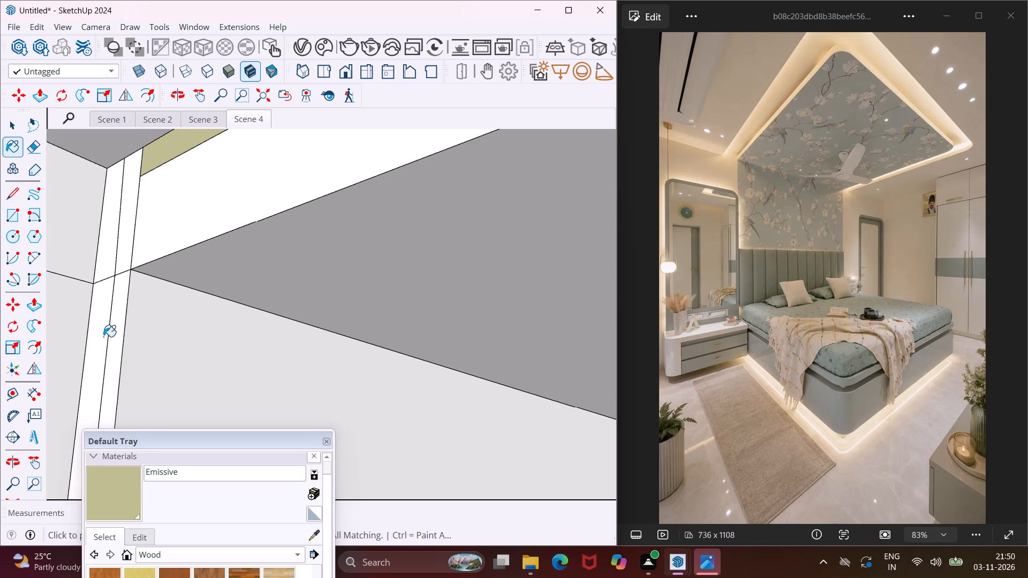
left_click(98, 328)
left_click(100, 260)
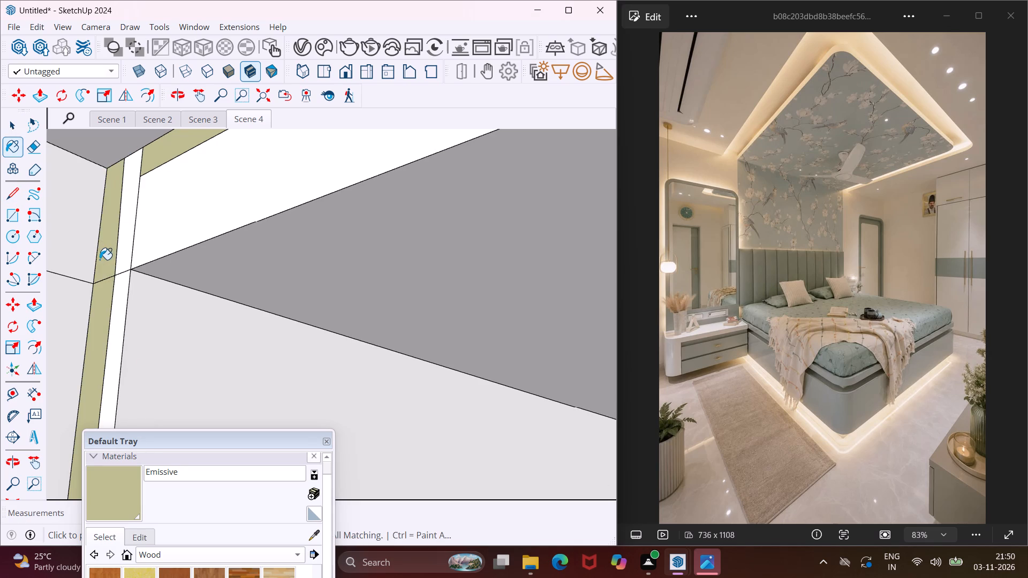
key("Escape")
key("space")
Draw a short line from the ceiling panel's emissive strip across to the wall panel's dividing line at the corner.
left_click(14, 195)
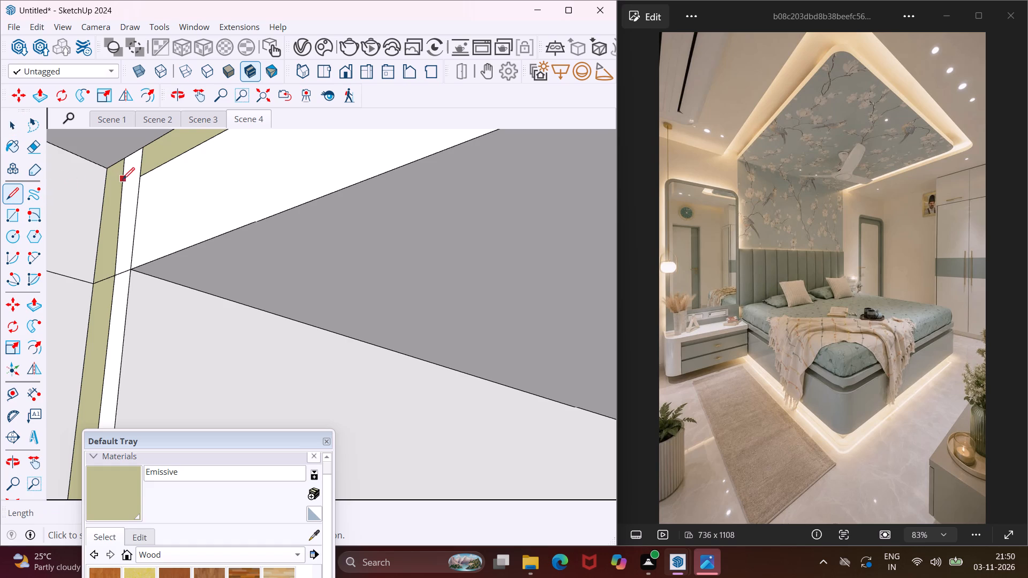
left_click(141, 176)
left_click(120, 179)
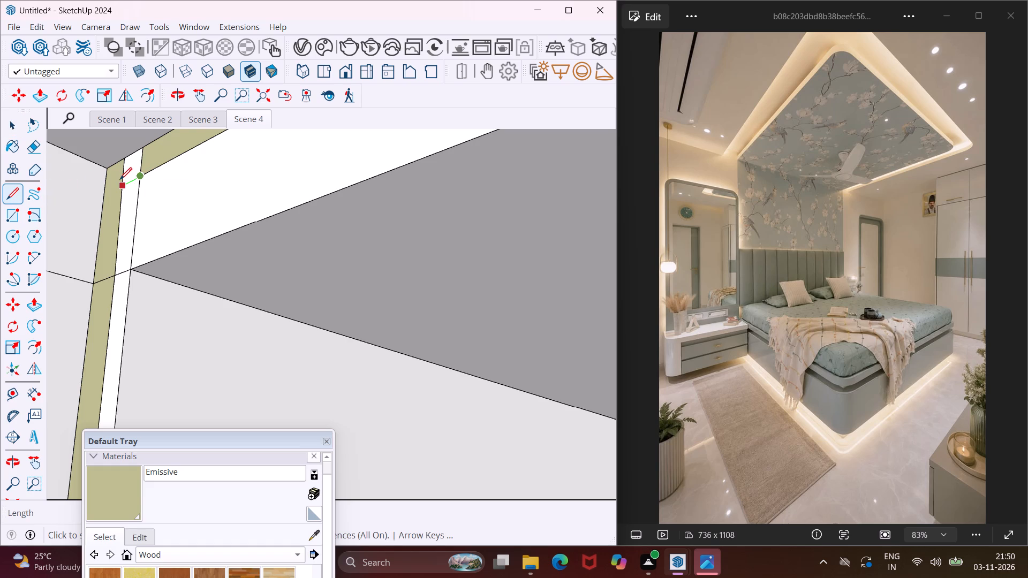
key("Escape")
key("space")
Apply the Emissive material to the small corner face joining the wall and ceiling strips.
left_click(123, 477)
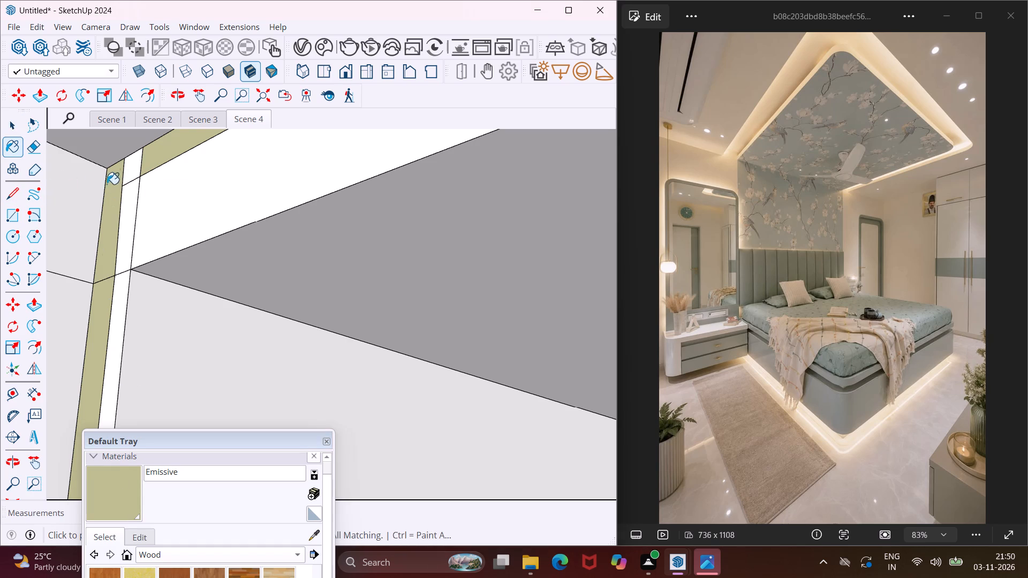
left_click(130, 163)
key("Escape")
key("space")
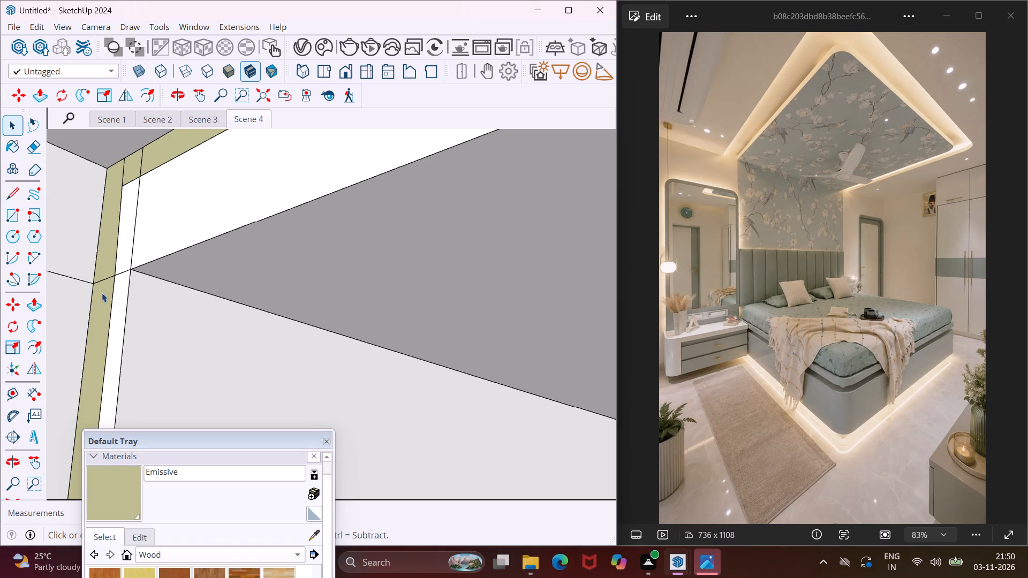
Push the emissive wall-side strips, the corner face and the adjoining ceiling-panel strip slightly inward by the same distance to recess them.
left_click(96, 318)
key("p")
left_click(96, 318)
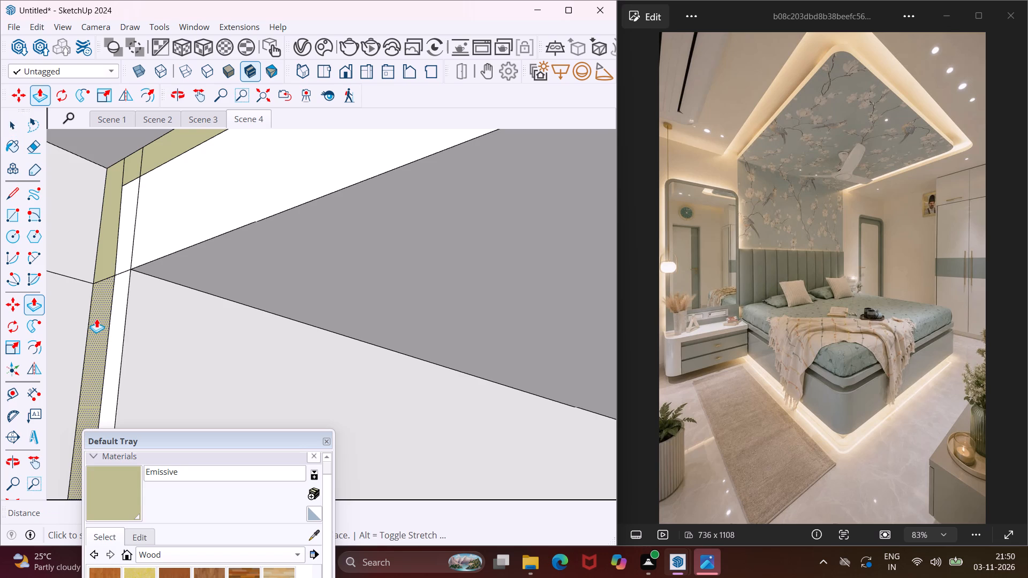
left_click(102, 318)
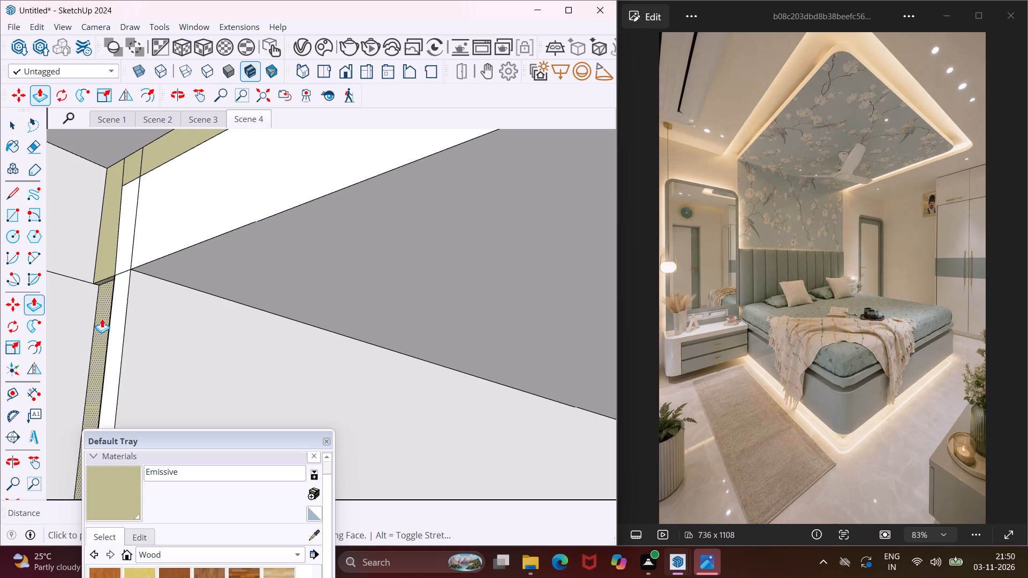
key("Escape")
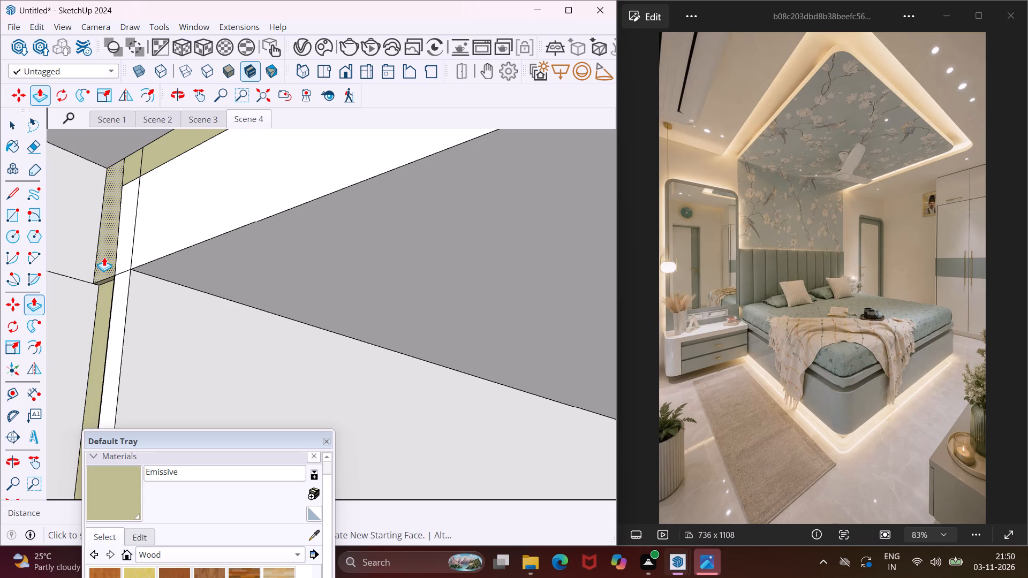
double_click(104, 257)
double_click(127, 168)
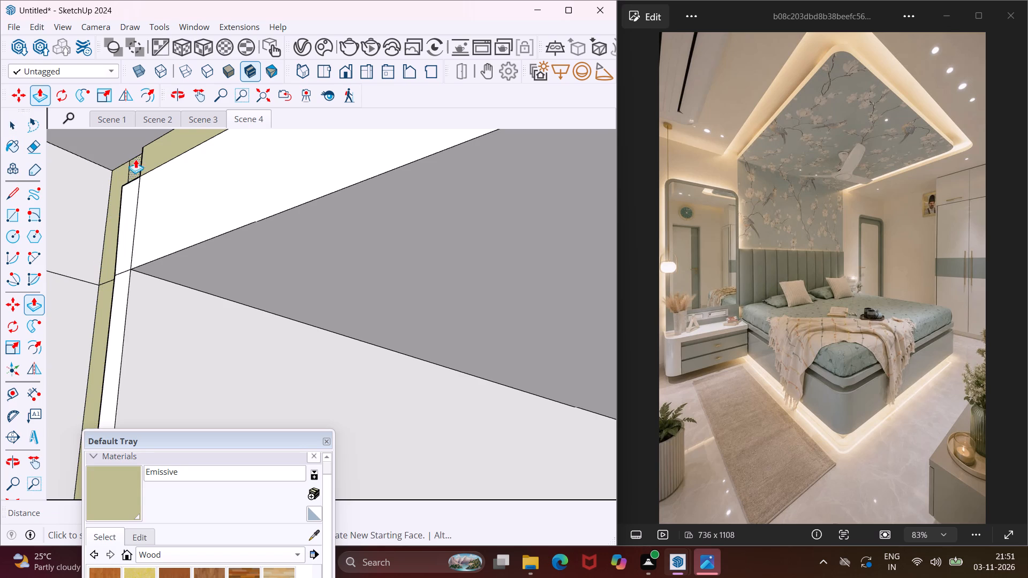
double_click(150, 156)
scroll(77, 178, "down", 1)
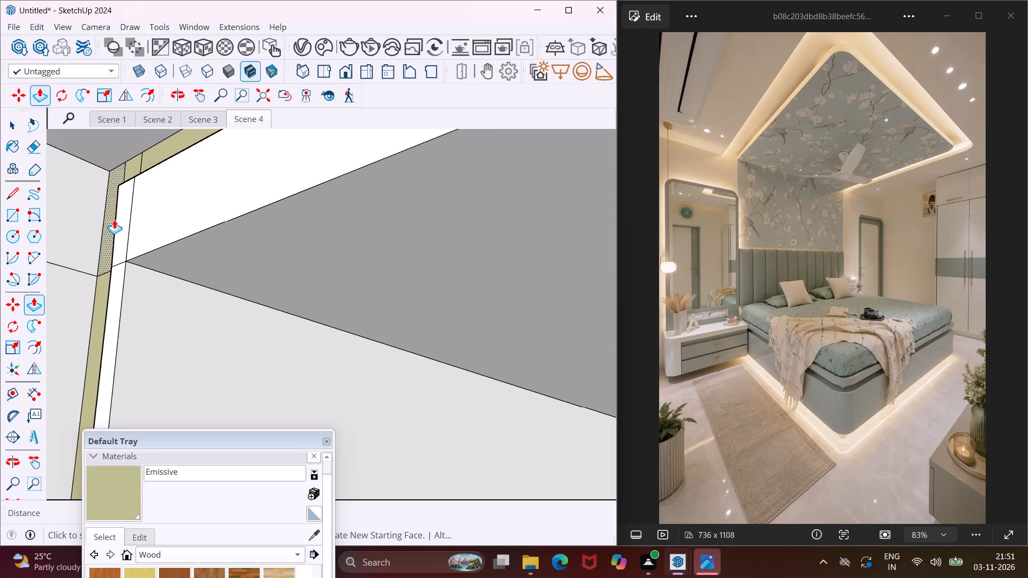
middle_click_drag(157, 245, 49, 200)
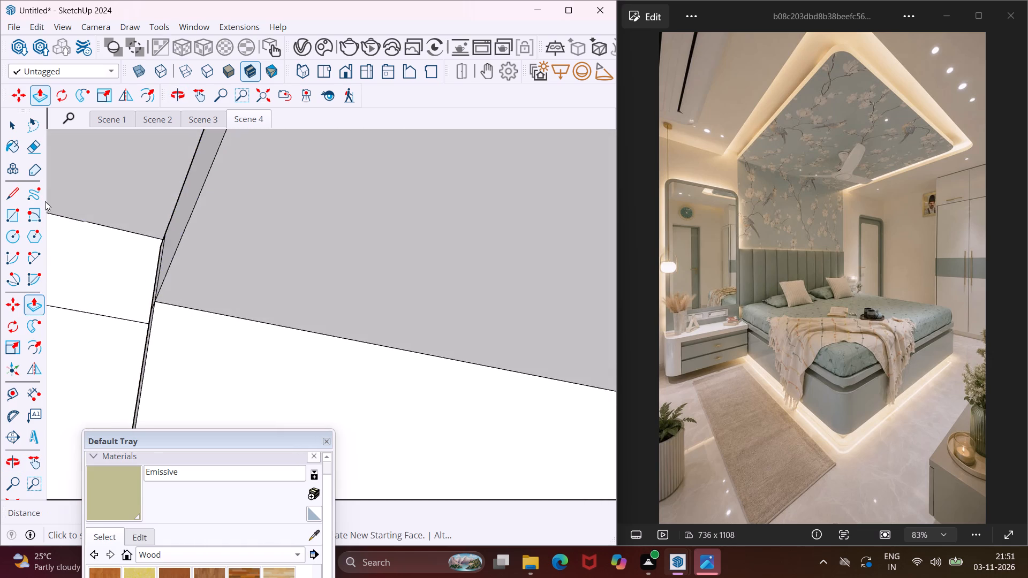
Extend the wall panel's dividing line up to the ceiling with a vertical line at the panel's opposite corner.
scroll(45, 201, "down", 2)
scroll(147, 243, "down", 2)
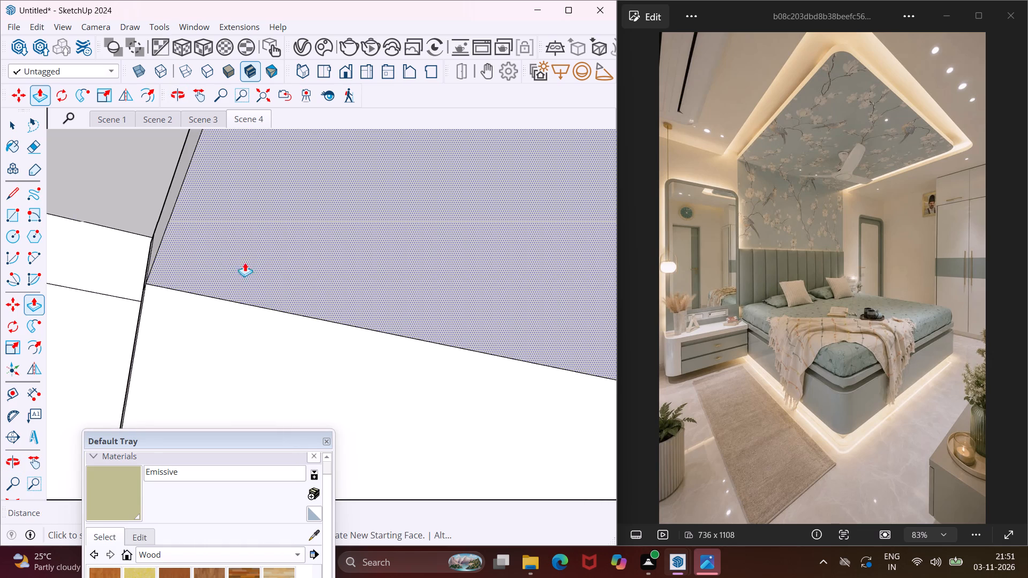
middle_click_drag(237, 260, 105, 294)
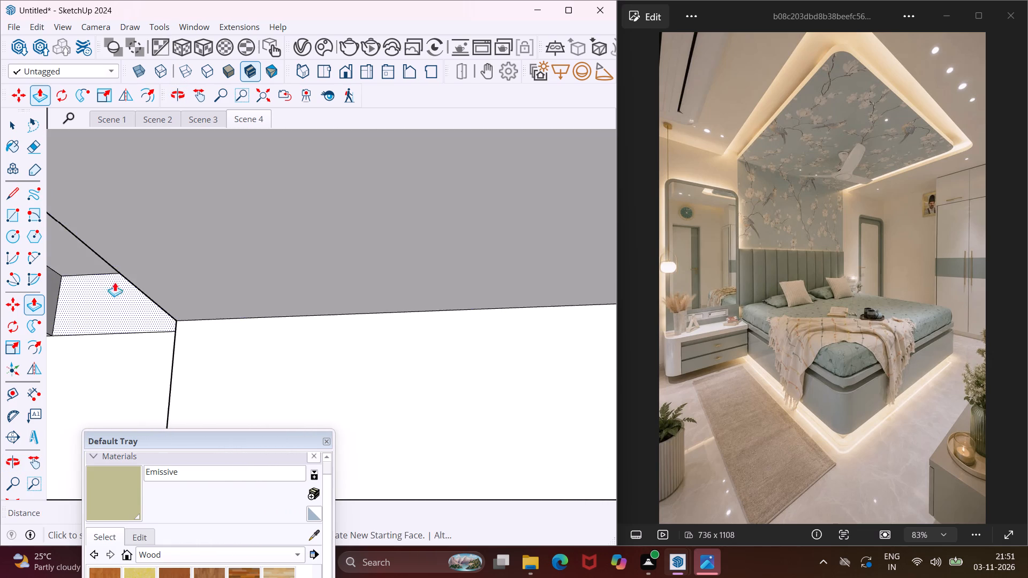
left_click(202, 96)
left_click_drag(343, 257, 289, 240)
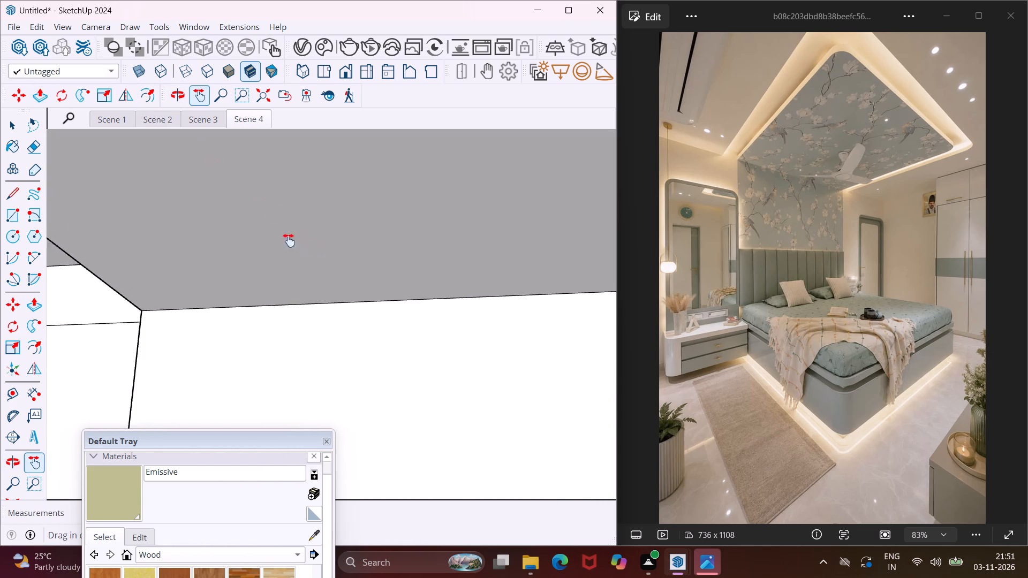
left_click_drag(289, 240, 12, 267)
left_click_drag(338, 313, 312, 305)
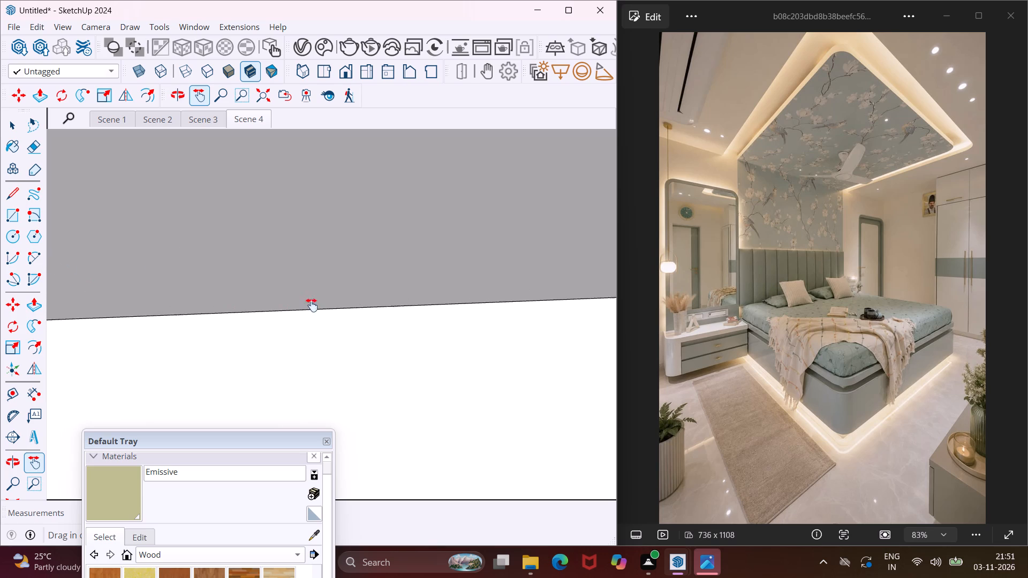
left_click_drag(312, 305, 39, 293)
left_click_drag(314, 298, 72, 305)
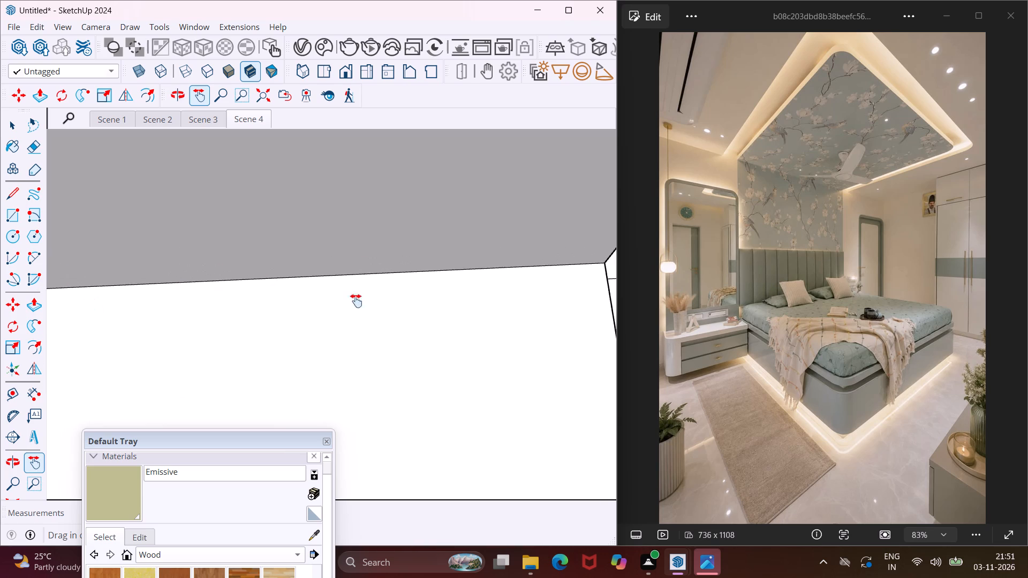
left_click_drag(392, 292, 198, 306)
middle_click_drag(406, 272, 386, 287)
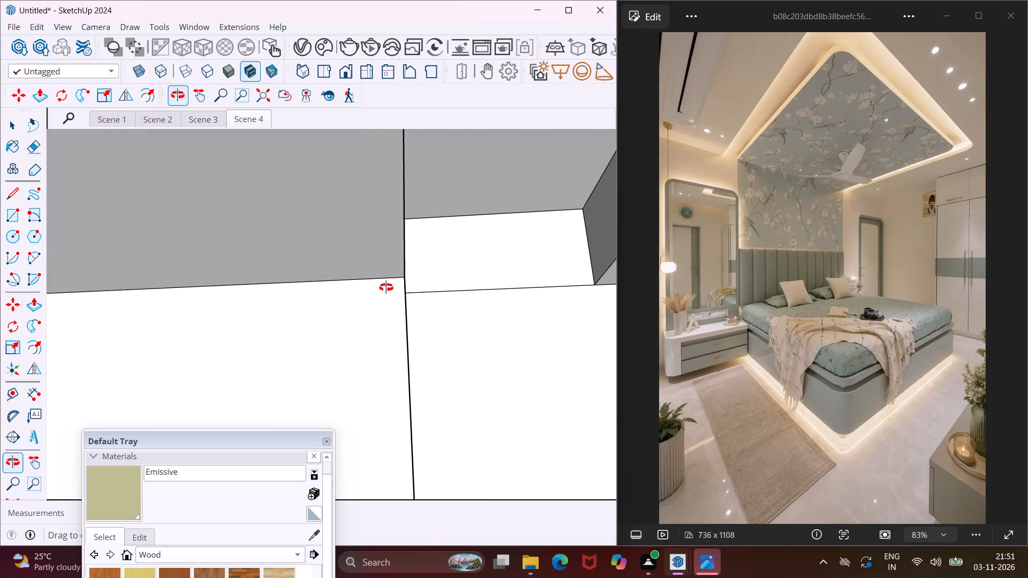
middle_click_drag(386, 287, 374, 315)
scroll(409, 298, "up", 1)
middle_click_drag(409, 297, 407, 296)
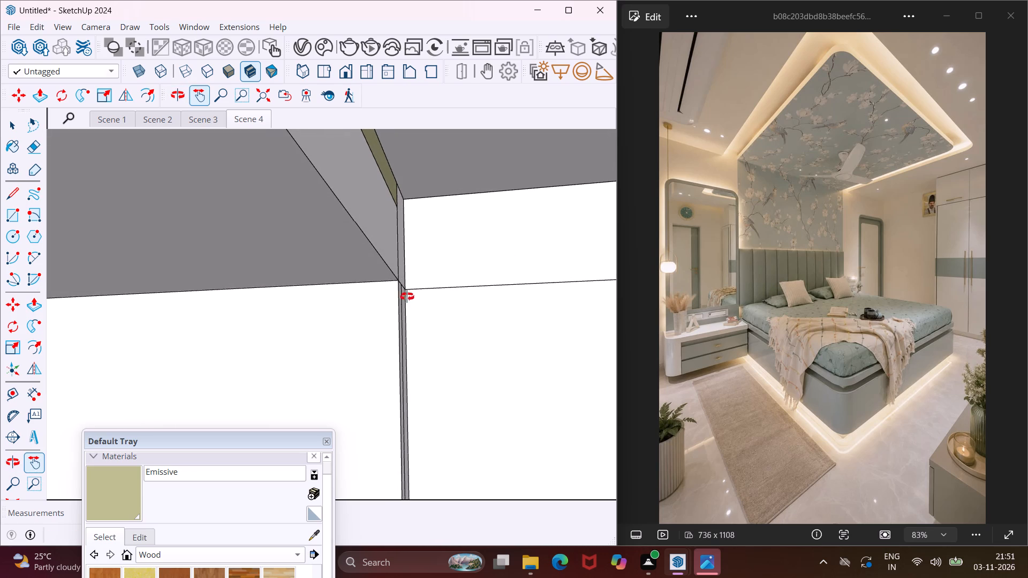
middle_click_drag(407, 296, 381, 292)
key("Escape")
key("space")
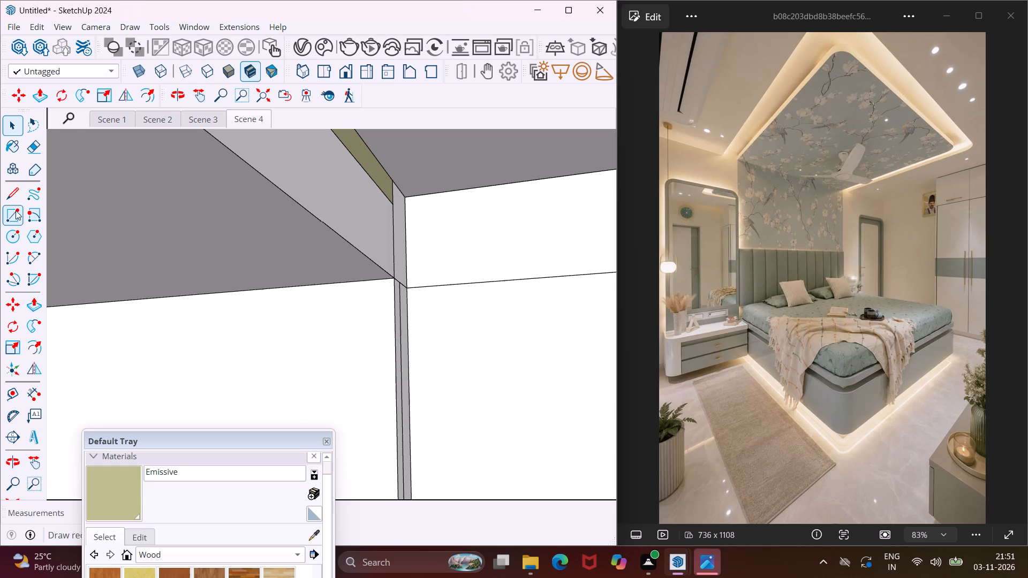
left_click(7, 197)
scroll(416, 258, "up", 5)
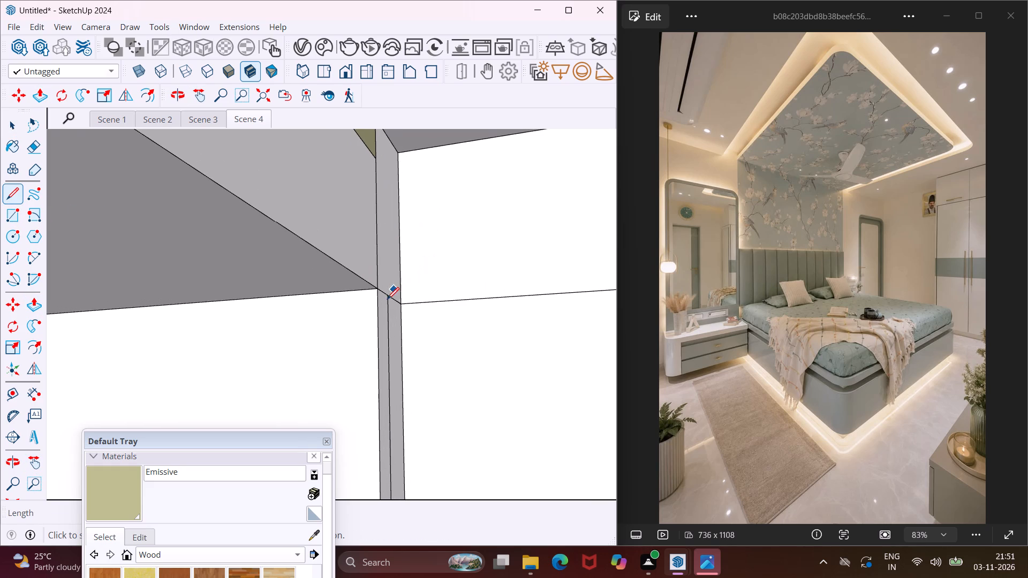
left_click(387, 298)
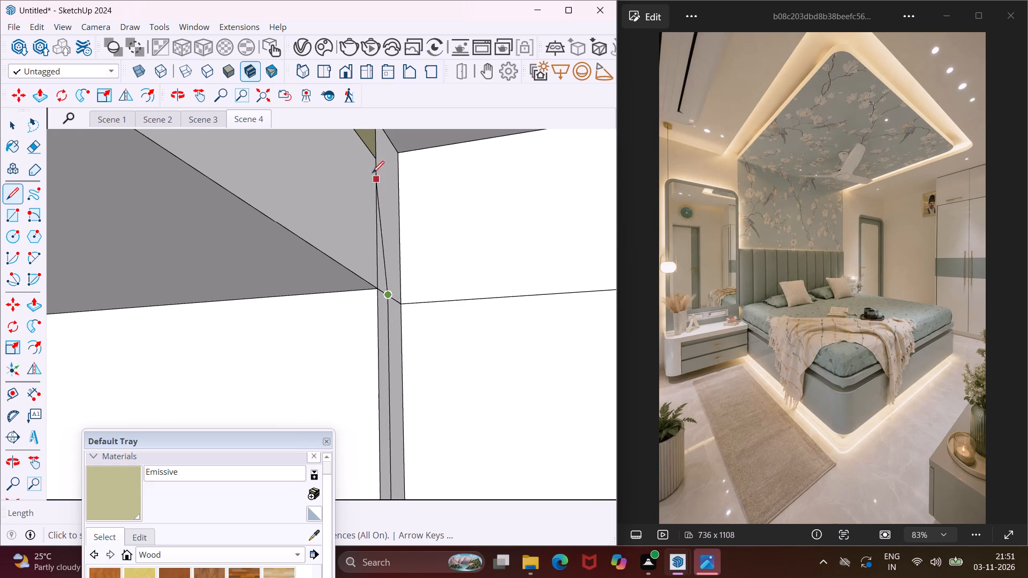
left_click(382, 137)
Draw a short line from the ceiling panel's emissive strip across to the new vertical line at this corner.
middle_click_drag(390, 154, 372, 181)
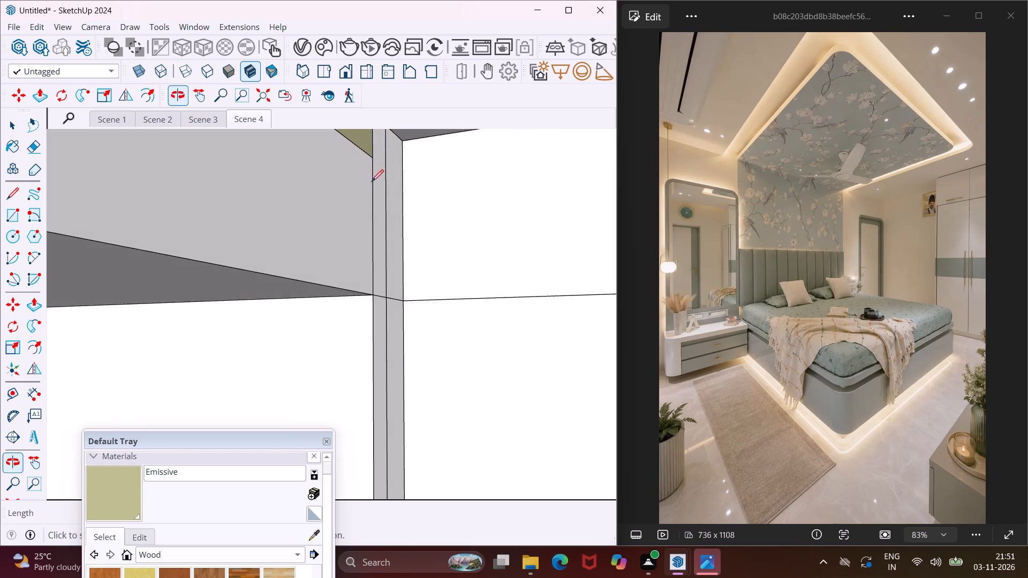
left_click(371, 158)
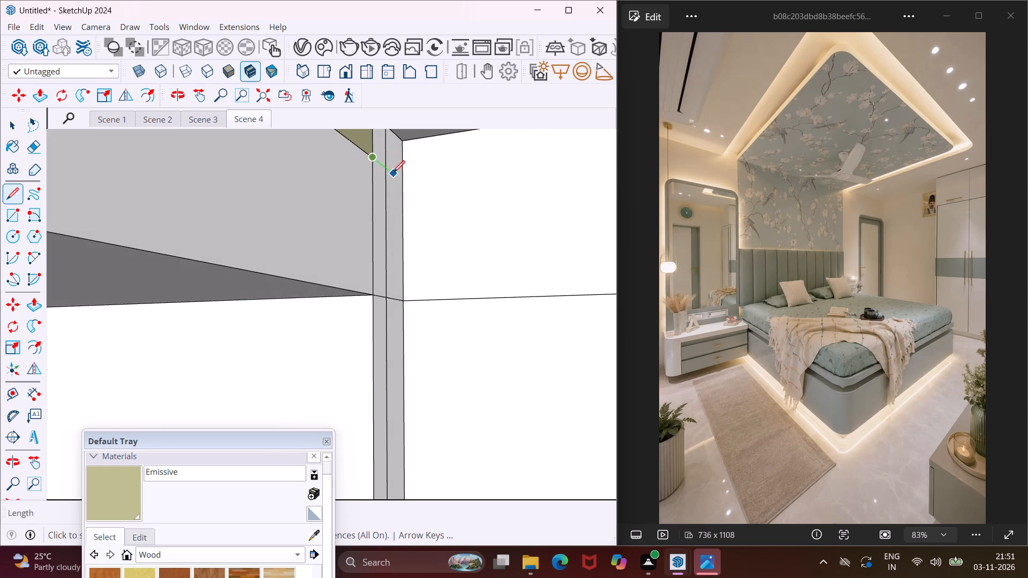
left_click(388, 170)
key("Escape")
key("space")
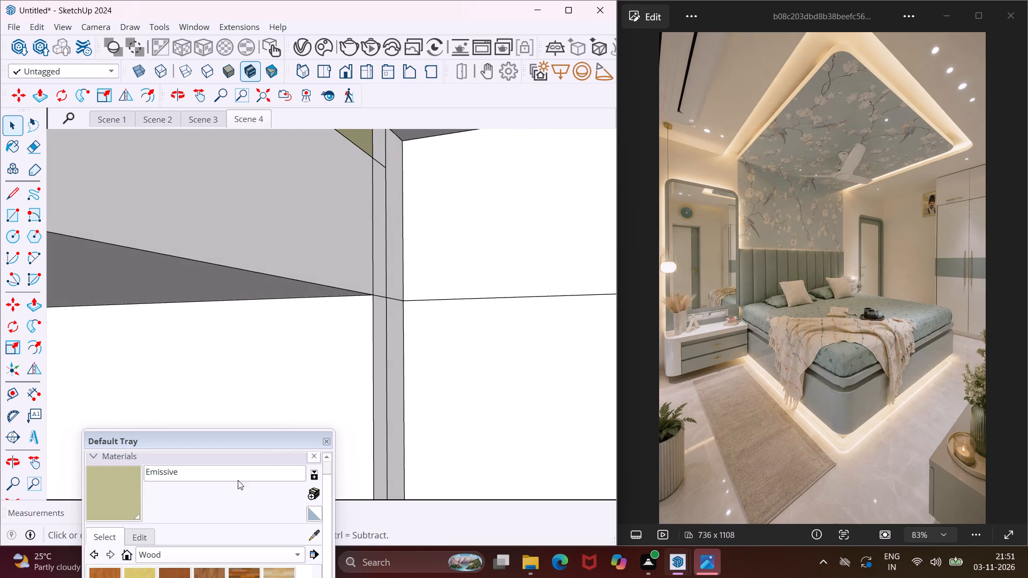
Apply the Emissive material to the wall panel's rear side strip, its continuation up to the ceiling and the small corner face.
left_click(133, 486)
left_click(397, 355)
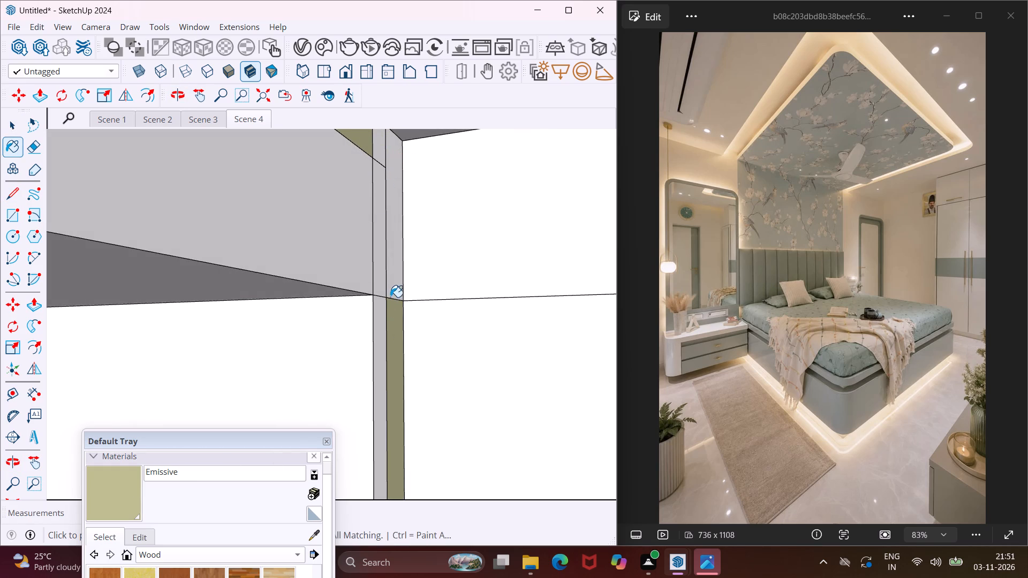
left_click(389, 292)
left_click(376, 152)
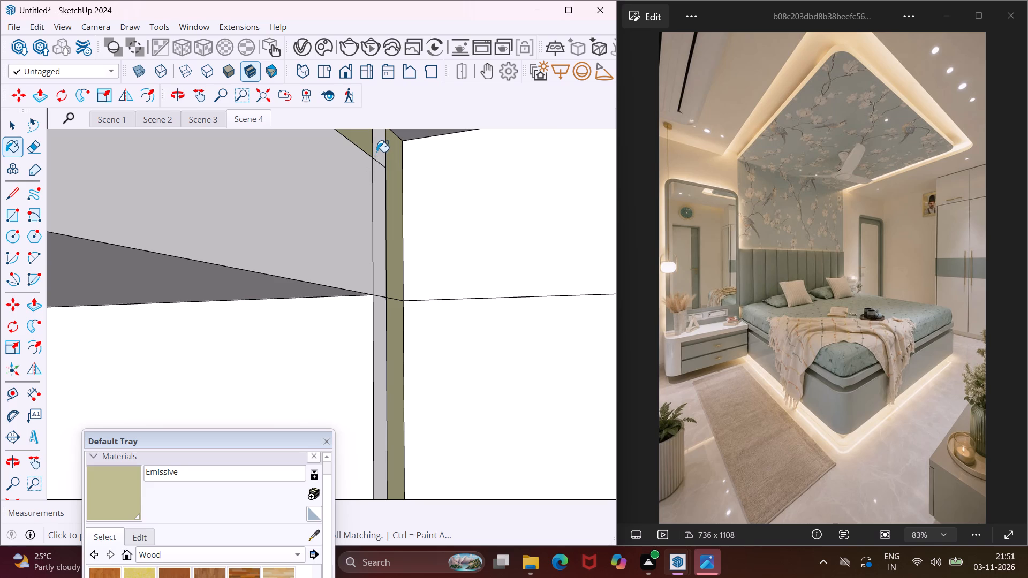
key("Escape")
key("space")
Push this corner's emissive wall-side strips, corner face and adjoining ceiling-panel strip slightly inward by the same distance to recess them.
left_click(398, 345)
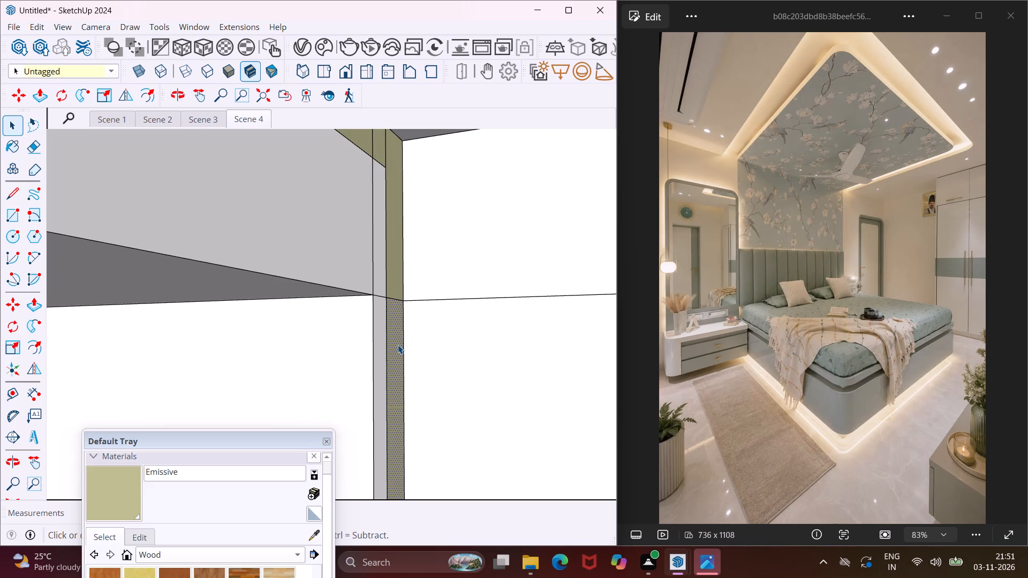
key("p")
left_click(398, 345)
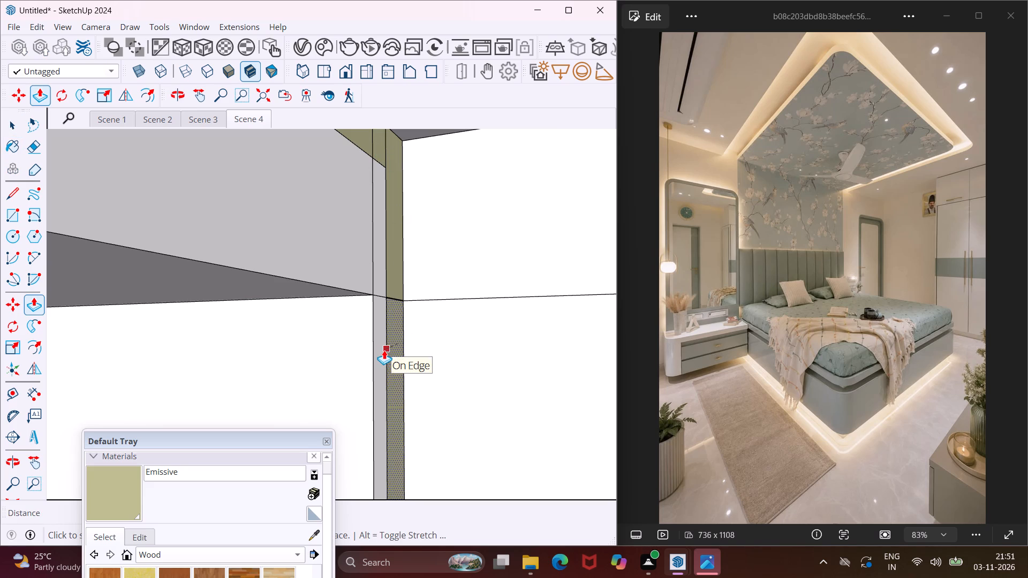
key("Escape")
scroll(396, 352, "up", 3)
left_click(396, 352)
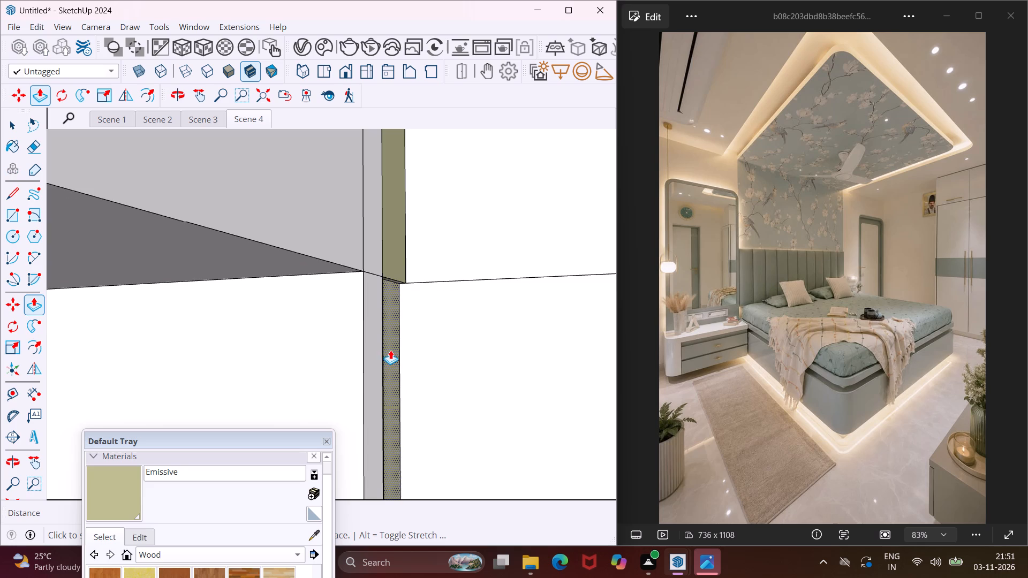
left_click(381, 351)
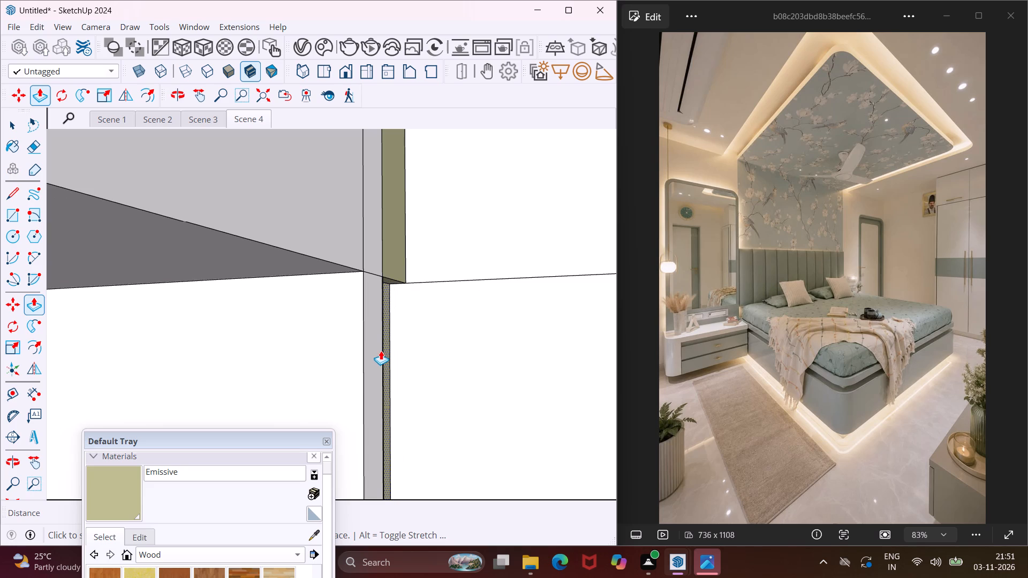
double_click(395, 264)
scroll(395, 264, "down", 1)
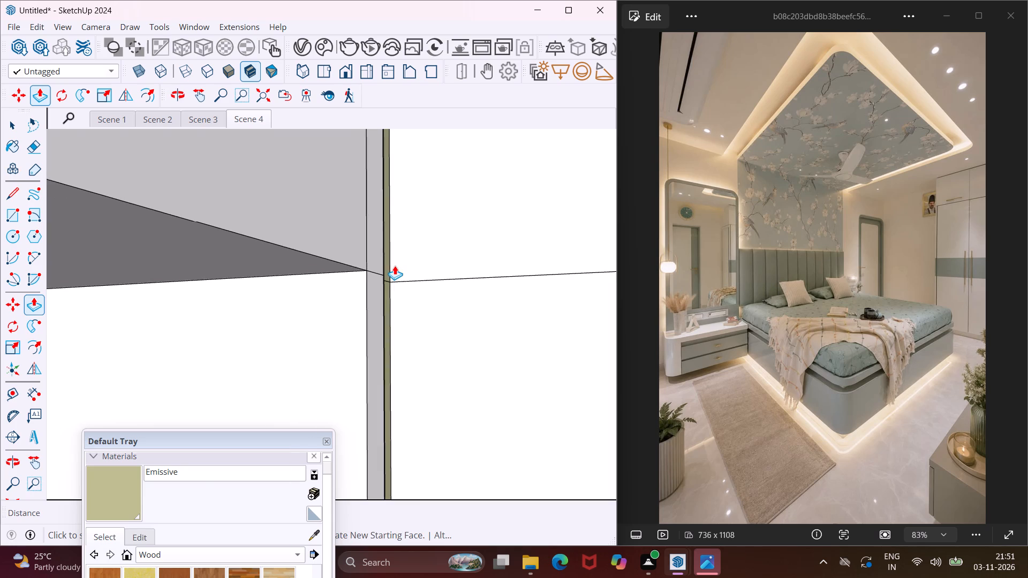
scroll(395, 265, "down", 3)
scroll(376, 137, "up", 6)
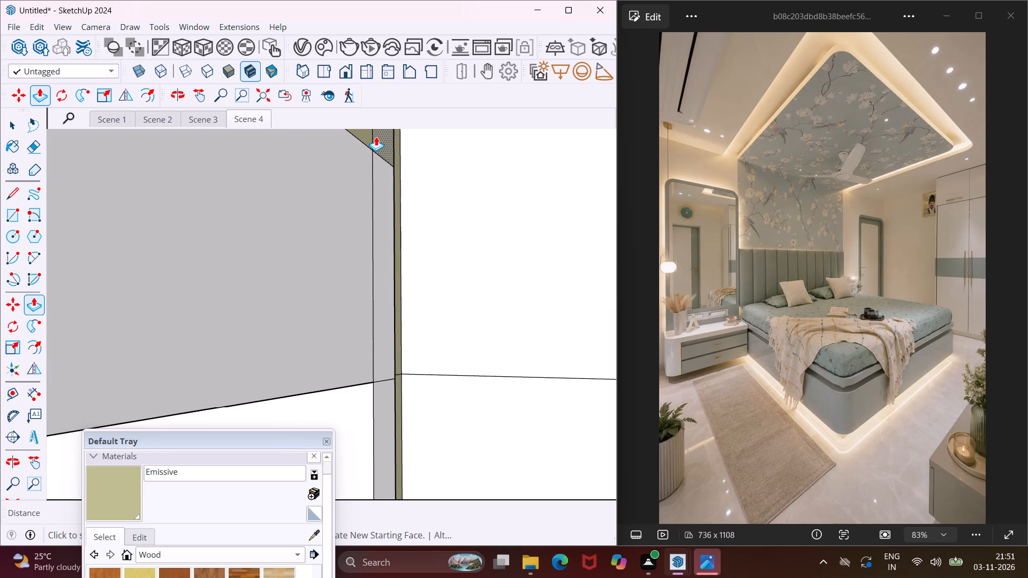
double_click(376, 136)
middle_click_drag(376, 139, 390, 177)
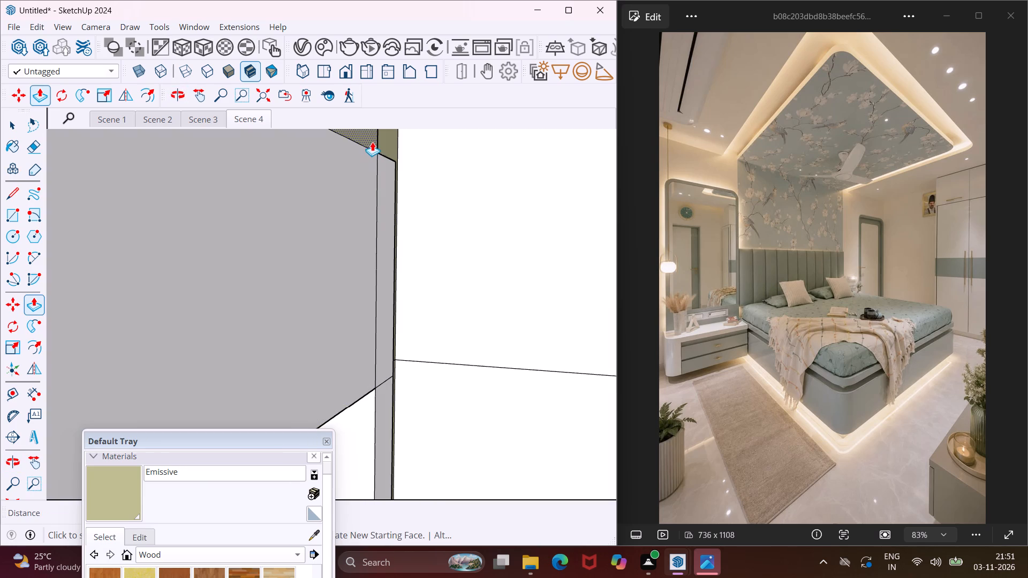
double_click(372, 139)
Examine the dropped ceiling panel and its emissive edge strips from below and from the side.
scroll(382, 154, "down", 2)
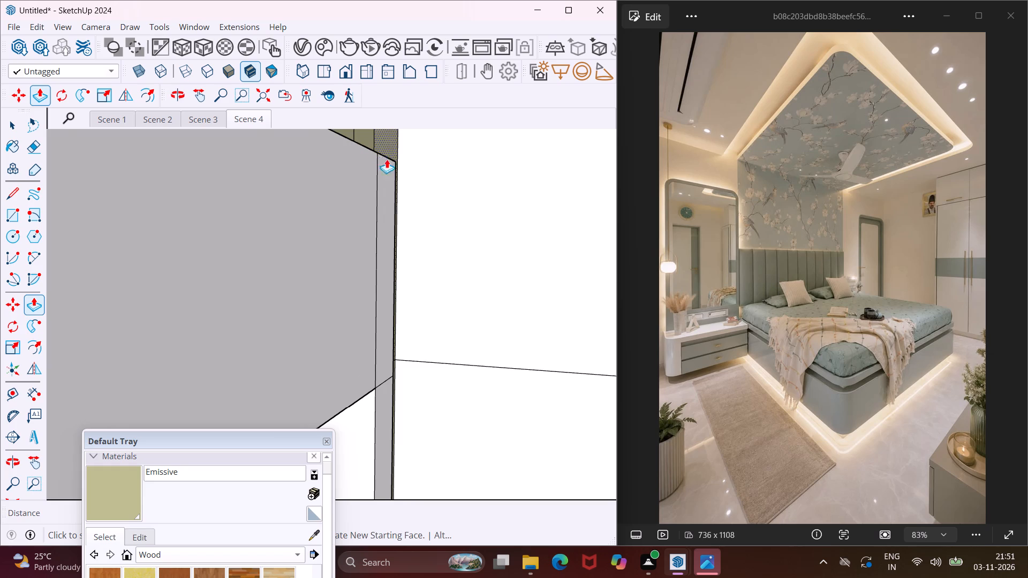
scroll(387, 159, "down", 2)
middle_click_drag(368, 258, 455, 212)
scroll(452, 217, "down", 6)
middle_click_drag(440, 229, 419, 273)
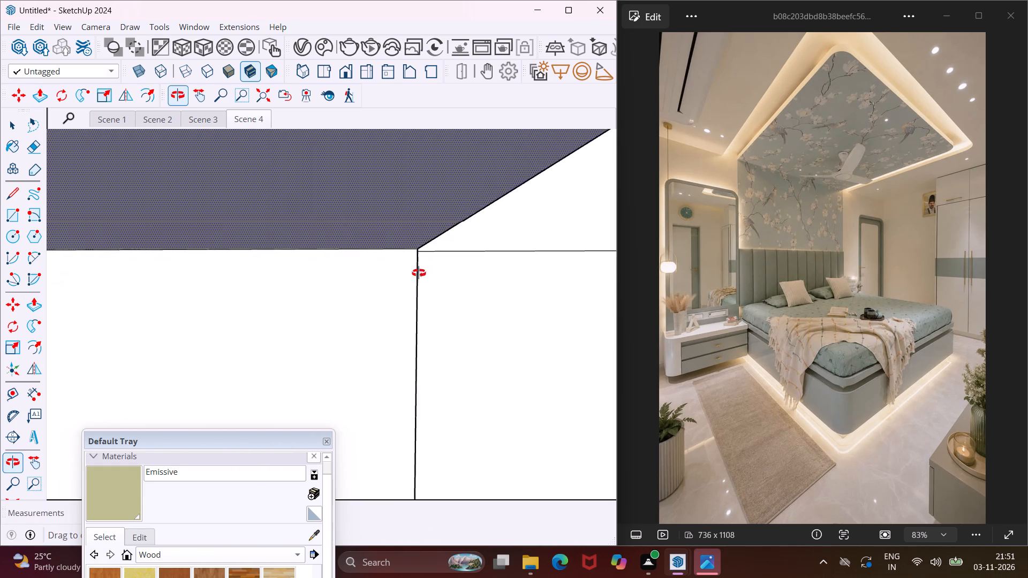
middle_click_drag(419, 273, 411, 284)
middle_click_drag(411, 283, 410, 225)
scroll(401, 239, "down", 5)
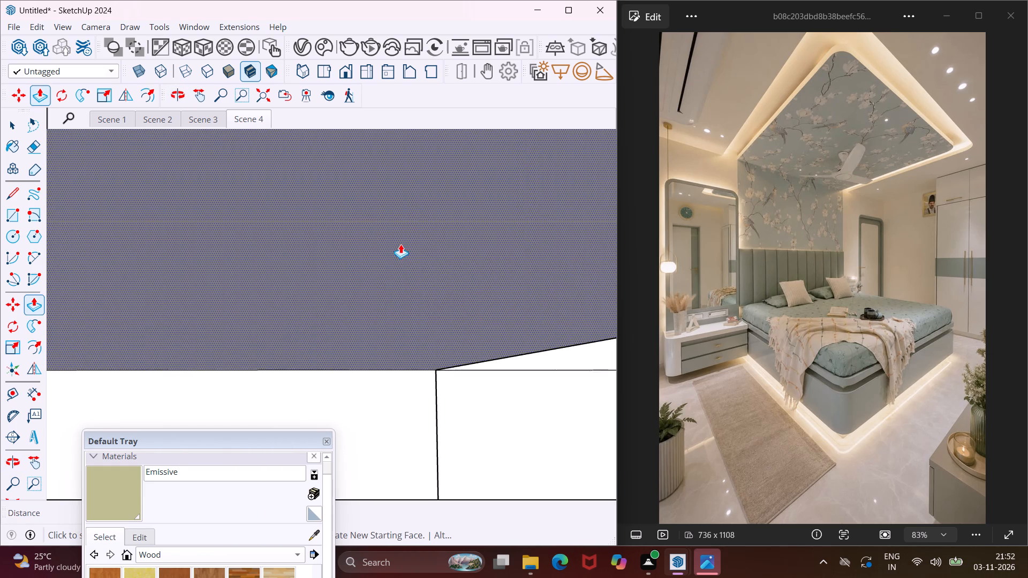
scroll(400, 244, "down", 18)
scroll(390, 275, "down", 6)
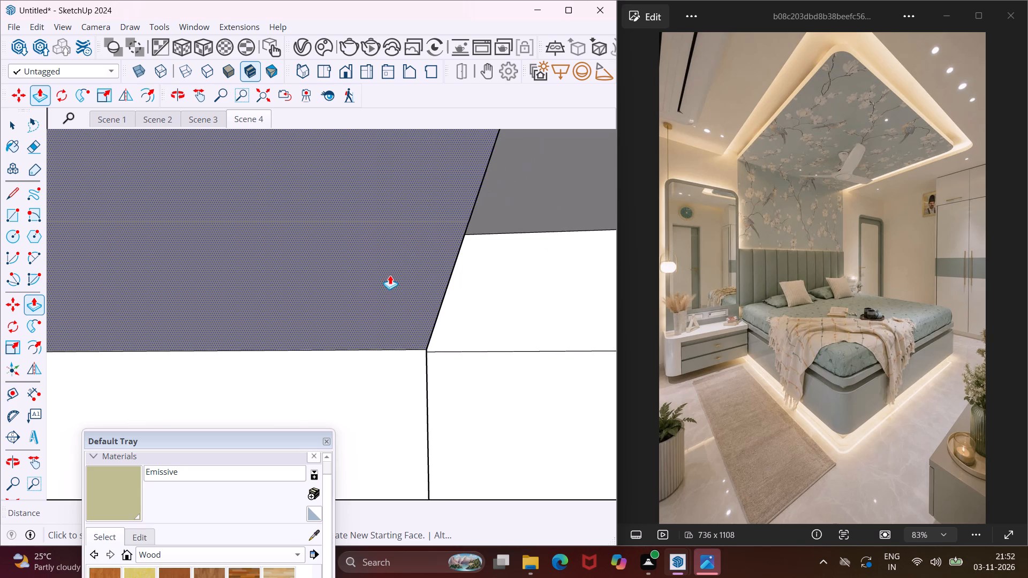
middle_click_drag(390, 275, 384, 310)
scroll(384, 310, "down", 4)
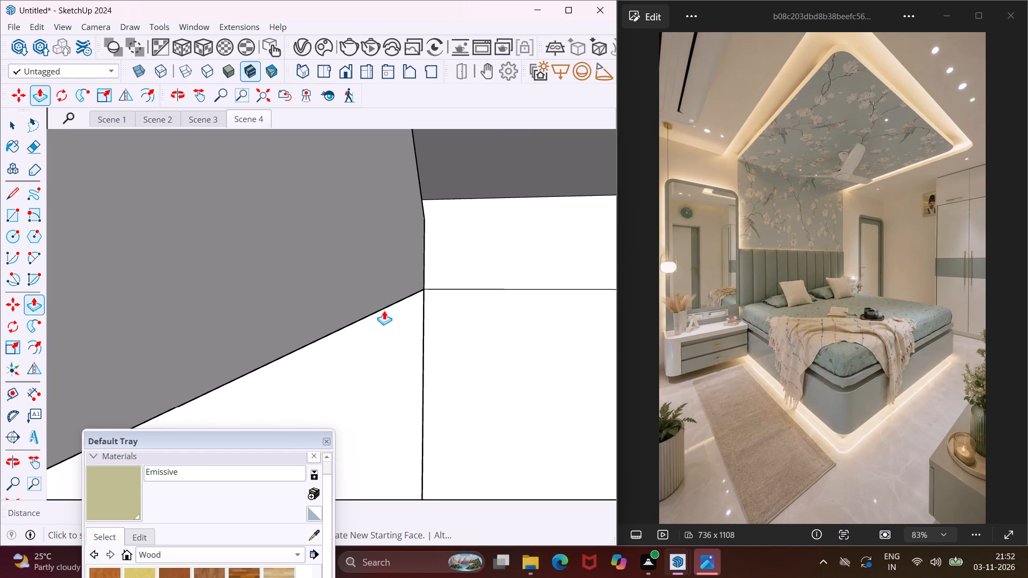
scroll(384, 307, "down", 3)
middle_click_drag(384, 307, 411, 287)
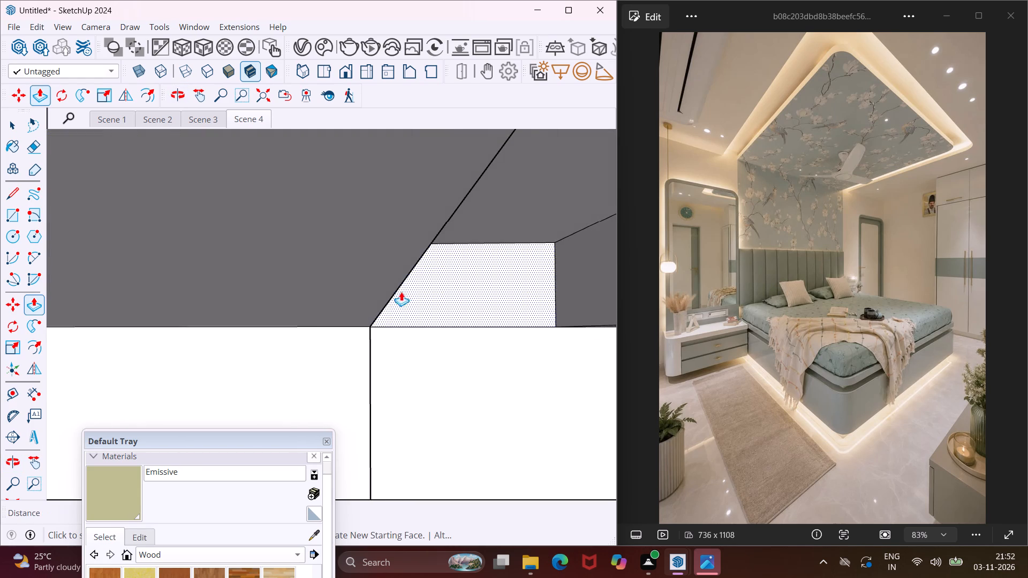
scroll(397, 296, "down", 17)
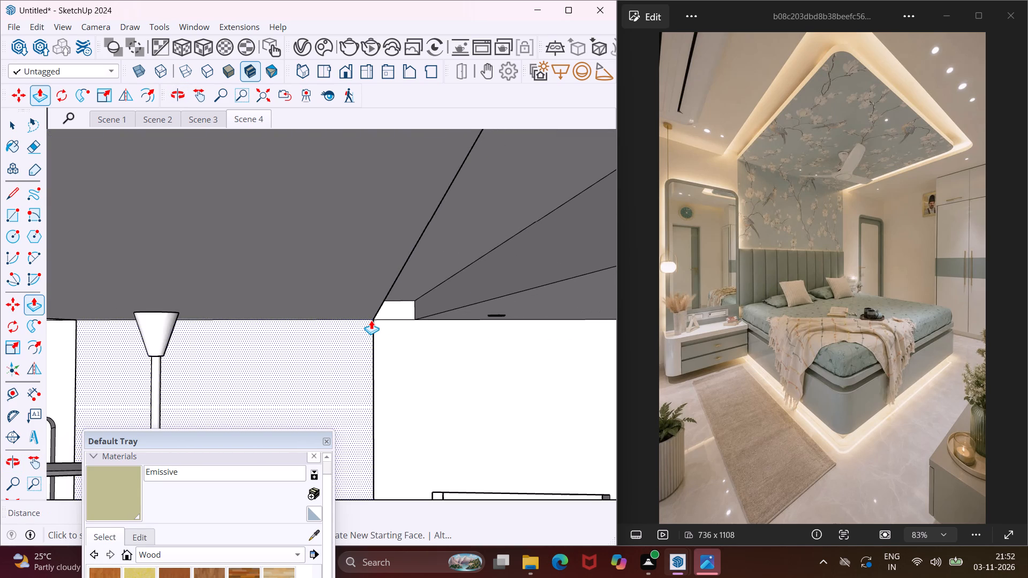
scroll(371, 320, "down", 4)
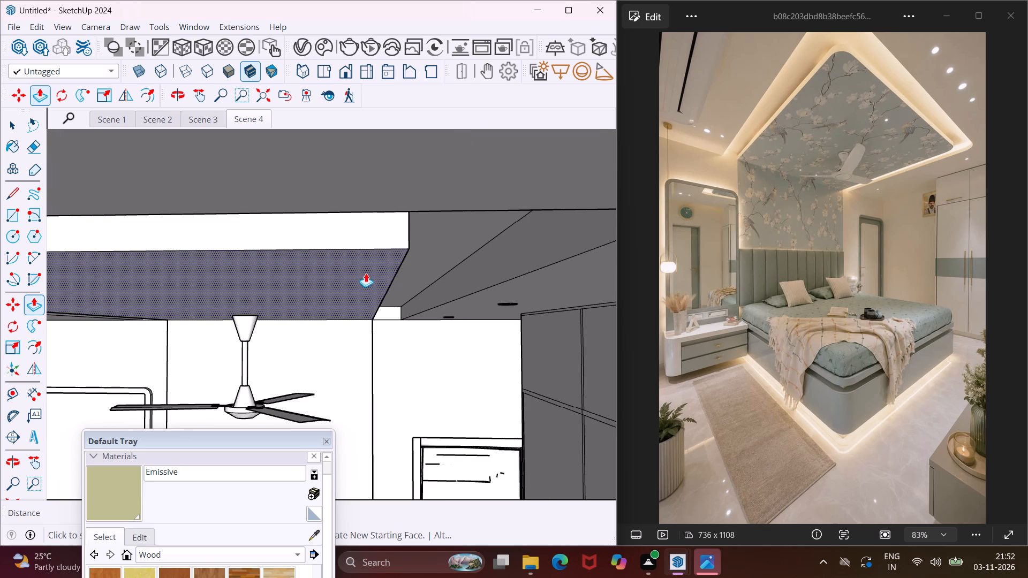
middle_click_drag(364, 273, 345, 294)
scroll(371, 243, "up", 9)
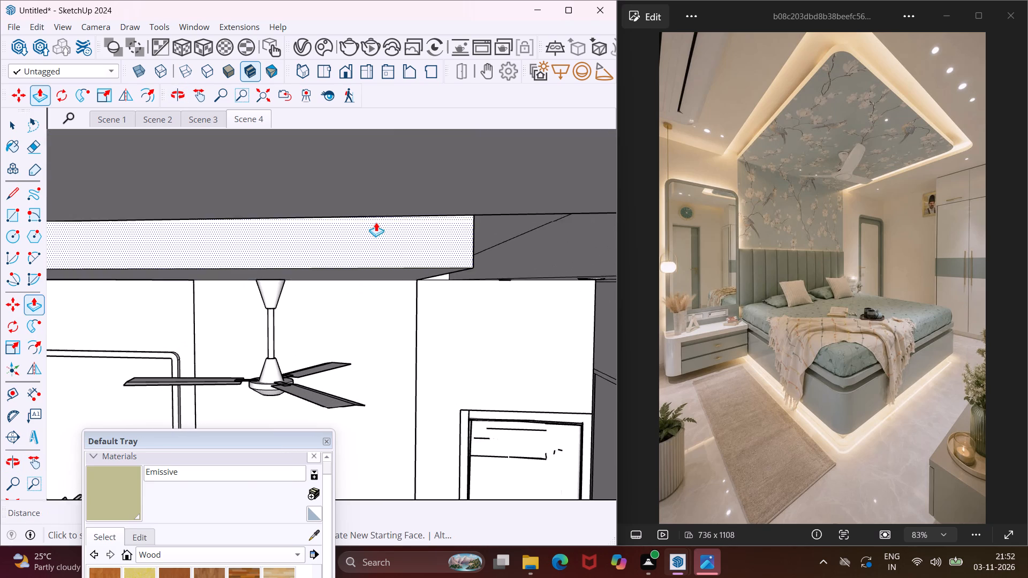
middle_click_drag(376, 222, 302, 215)
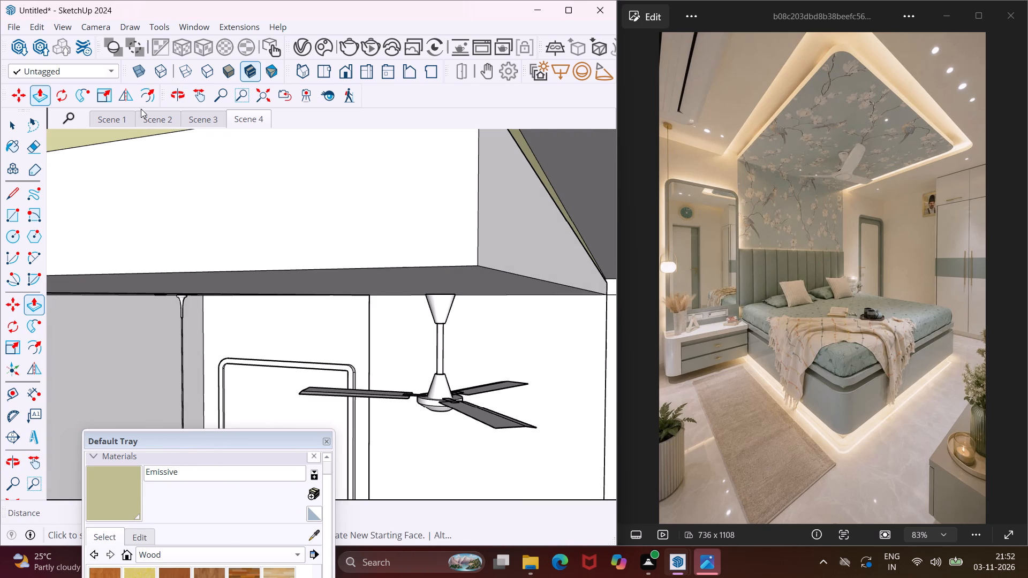
left_click(200, 90)
left_click_drag(189, 152, 200, 153)
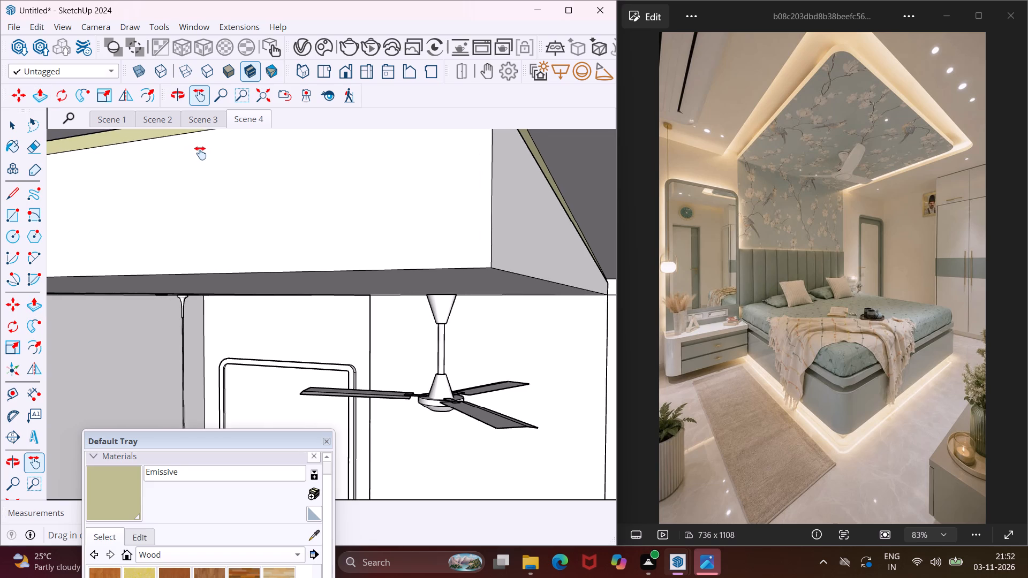
left_click_drag(200, 153, 203, 154)
middle_click_drag(203, 154, 175, 137)
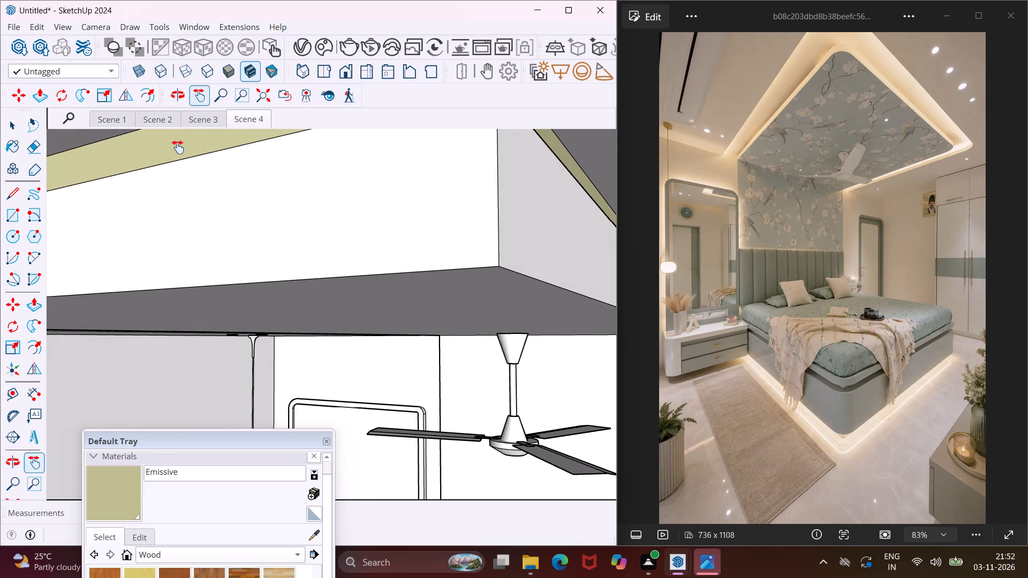
left_click_drag(178, 147, 194, 180)
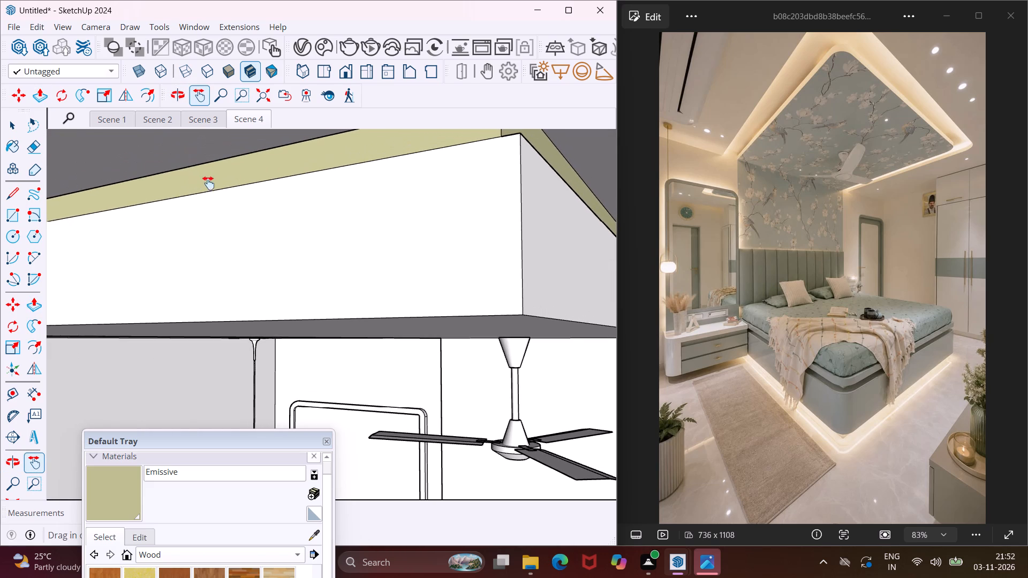
Push the dropped ceiling panel's long emissive edge strip slightly inward.
key("Escape")
key("space")
left_click(239, 167)
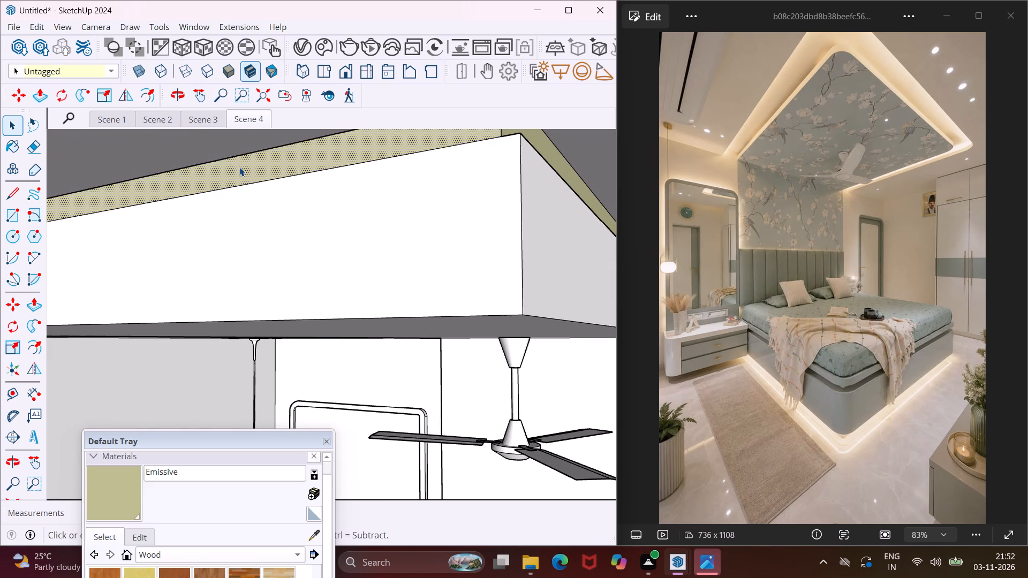
key("p")
left_click(239, 167)
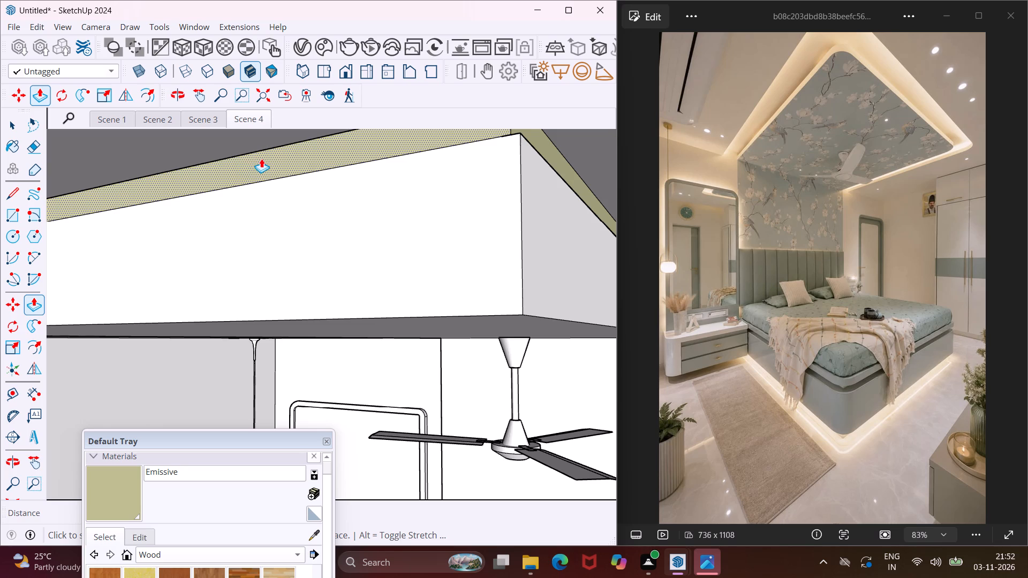
left_click(261, 158)
key("Escape")
key("space")
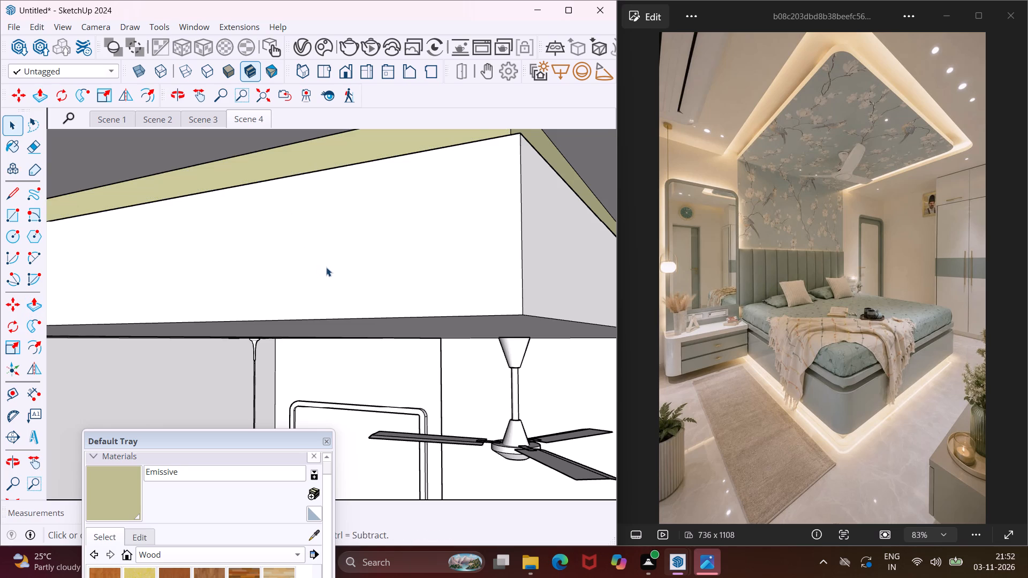
Paint the underside of the dropped ceiling panel with the Wood Cherry Original material.
middle_click_drag(336, 320, 366, 237)
scroll(375, 240, "down", 3)
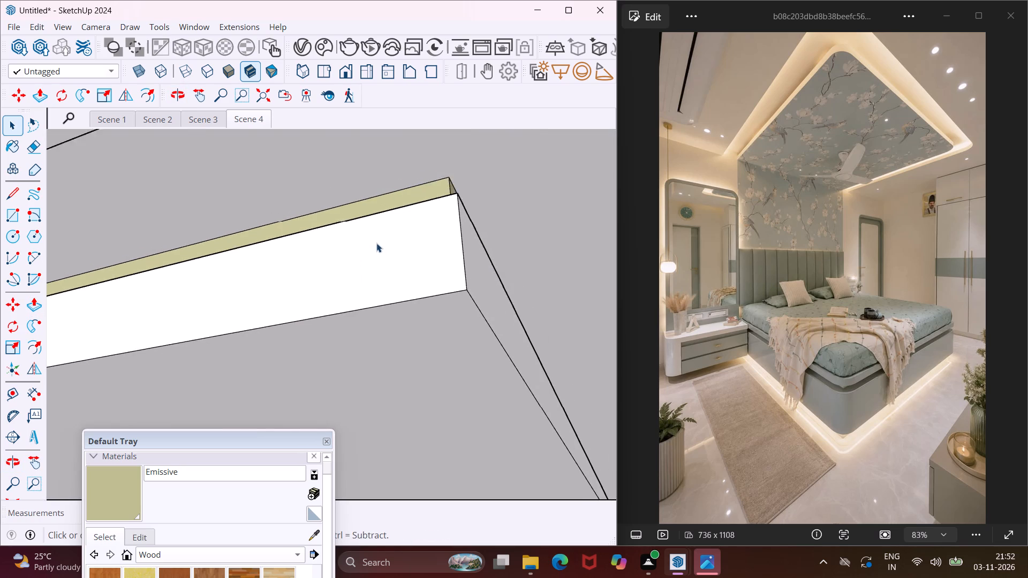
scroll(376, 243, "down", 4)
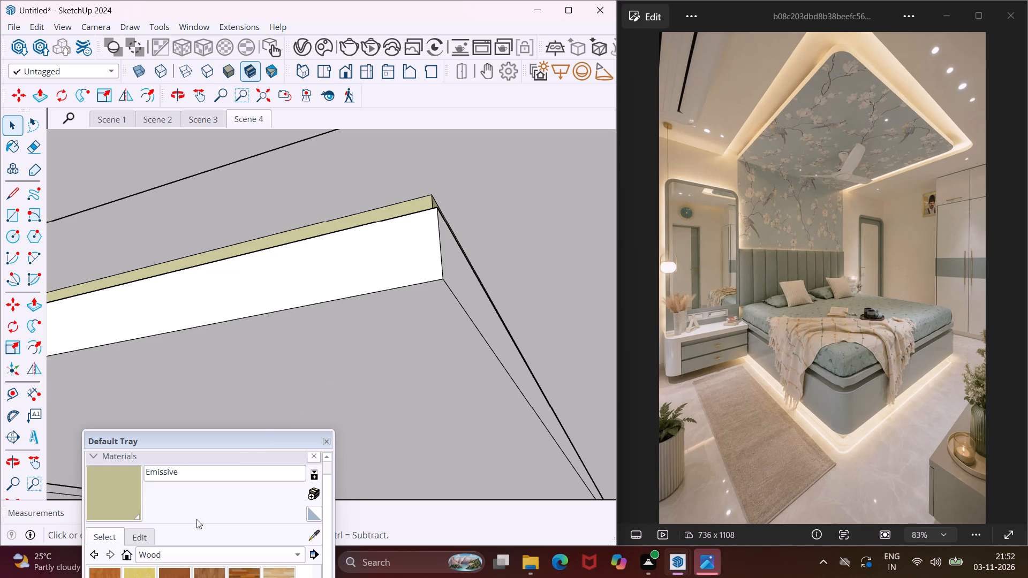
left_click(176, 571)
left_click(362, 412)
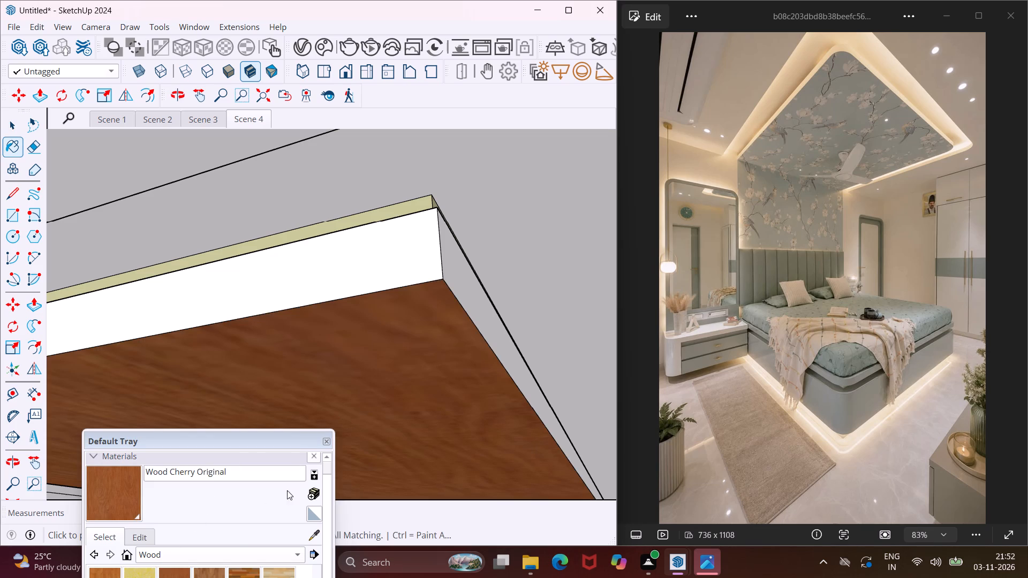
Look through the images in the Desktop's painting downloading folder for a replacement texture for Wood Cherry Original.
scroll(236, 532, "down", 7)
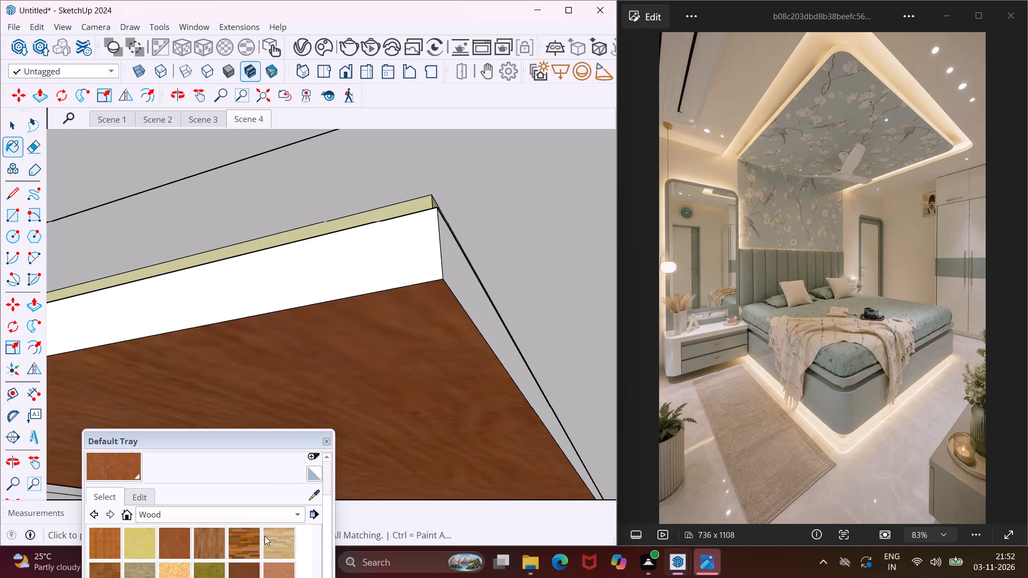
left_click_drag(250, 448, 220, 353)
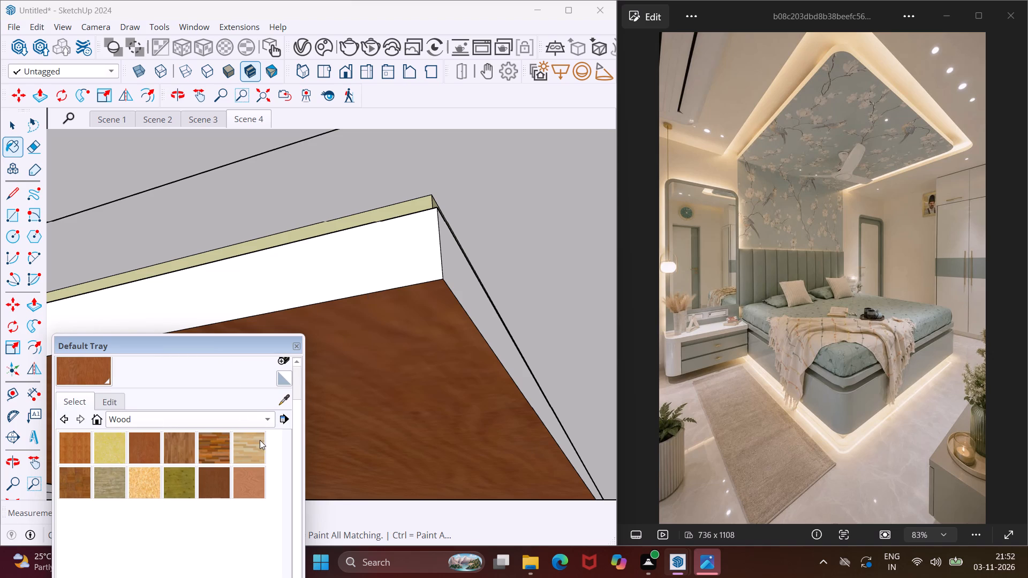
left_click(286, 417)
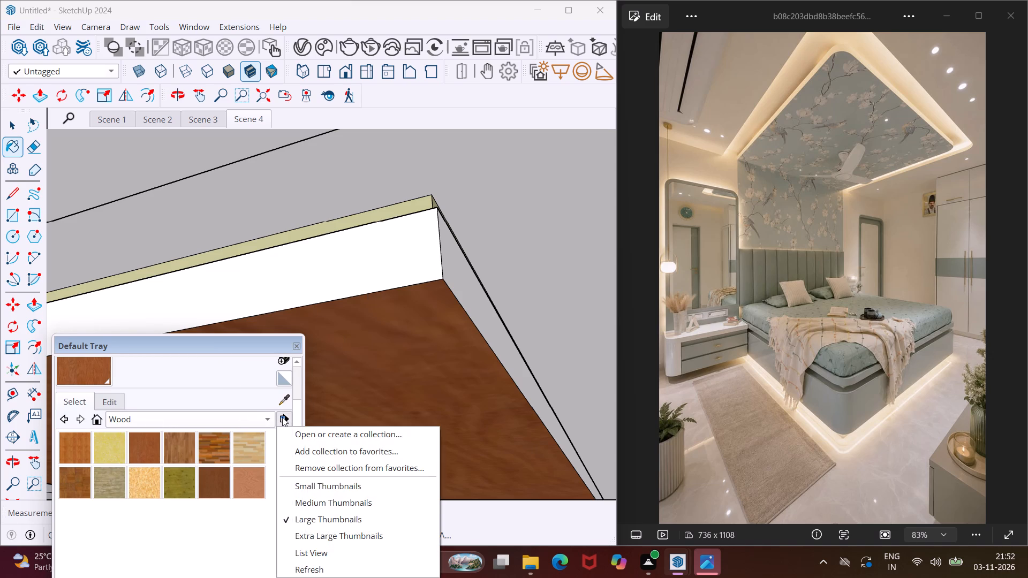
left_click(106, 406)
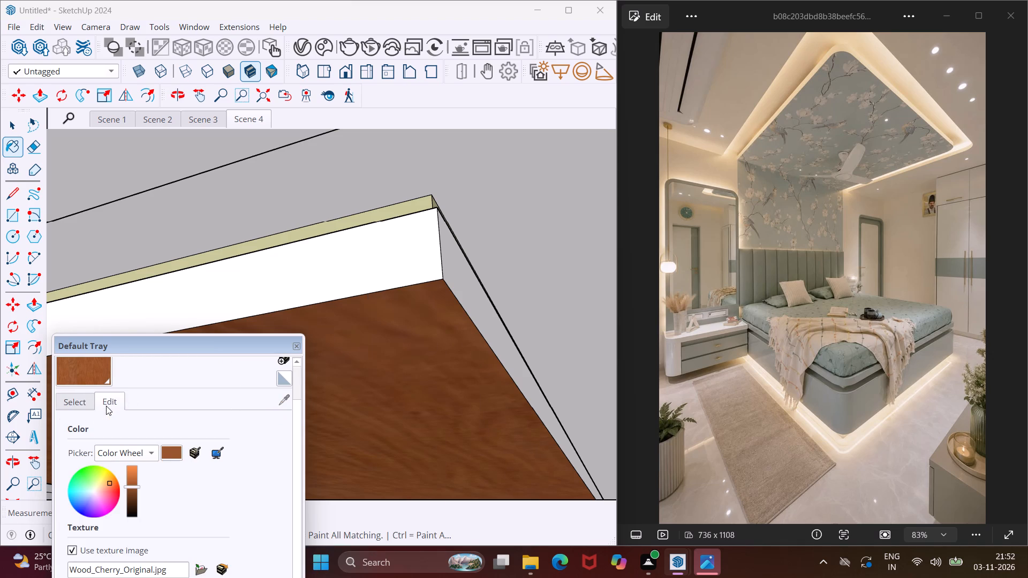
scroll(179, 469, "down", 3)
left_click(200, 451)
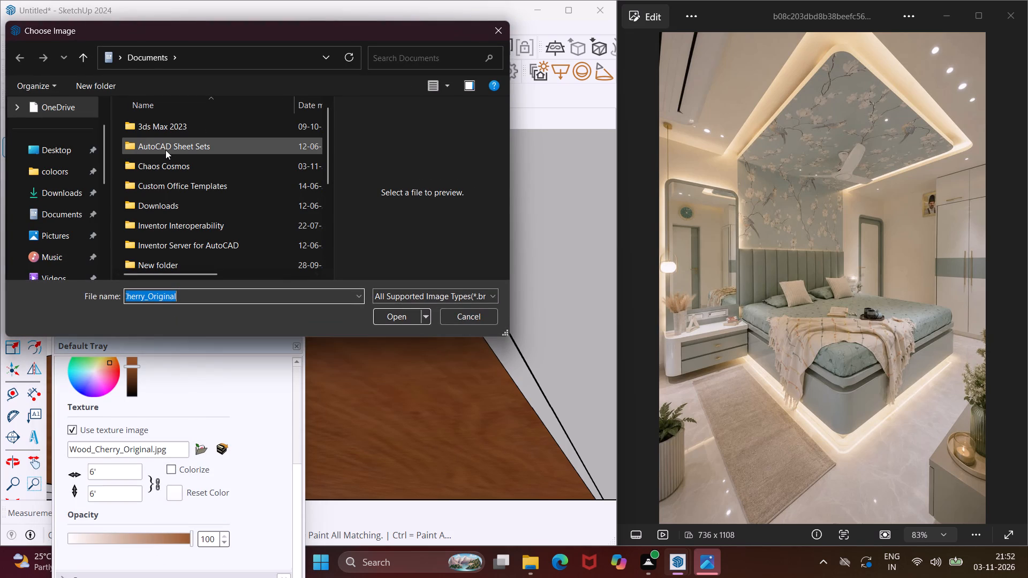
left_click(71, 147)
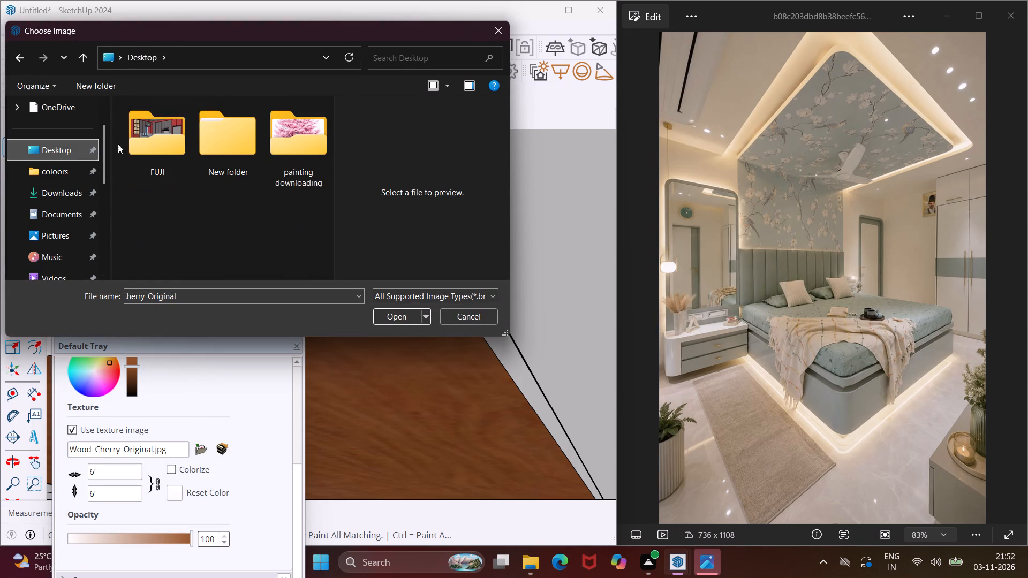
double_click(291, 143)
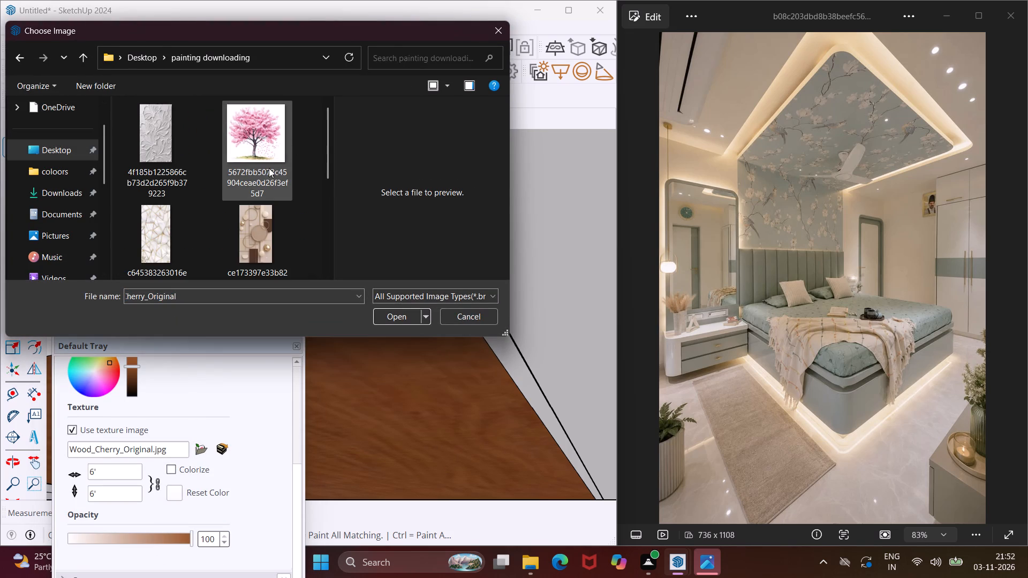
scroll(246, 182, "down", 2)
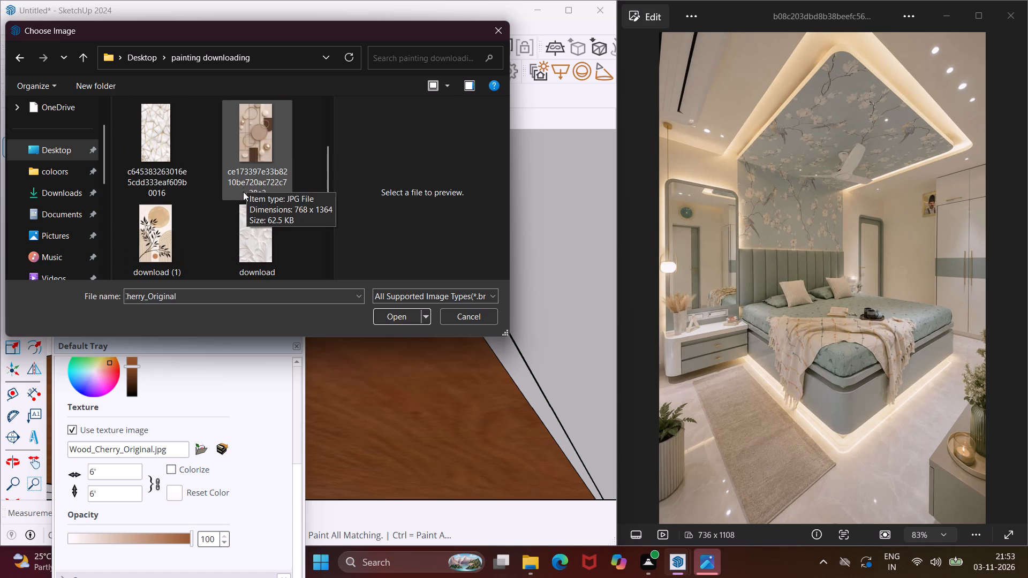
scroll(220, 211, "down", 1)
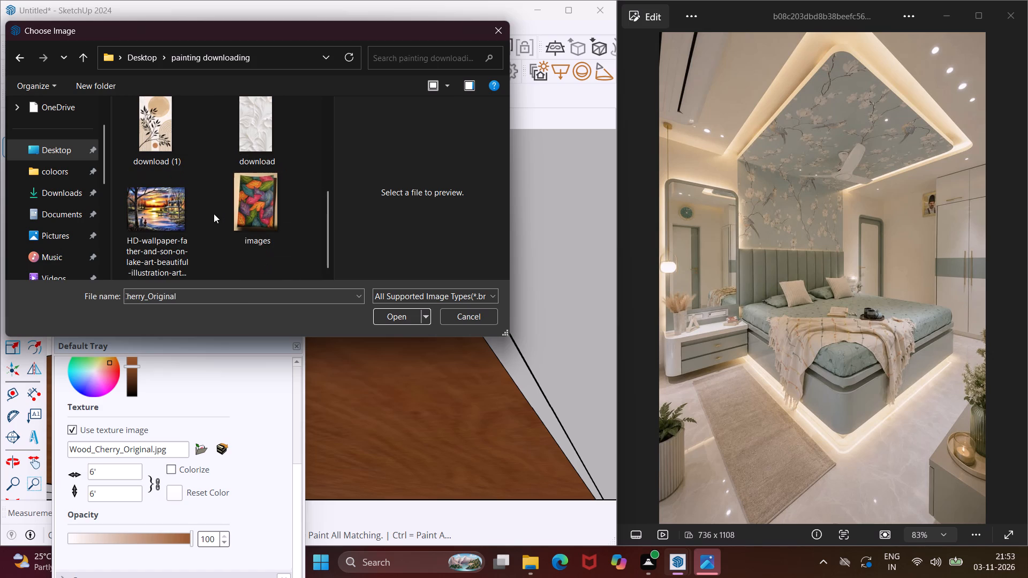
scroll(210, 215, "down", 3)
scroll(188, 161, "up", 3)
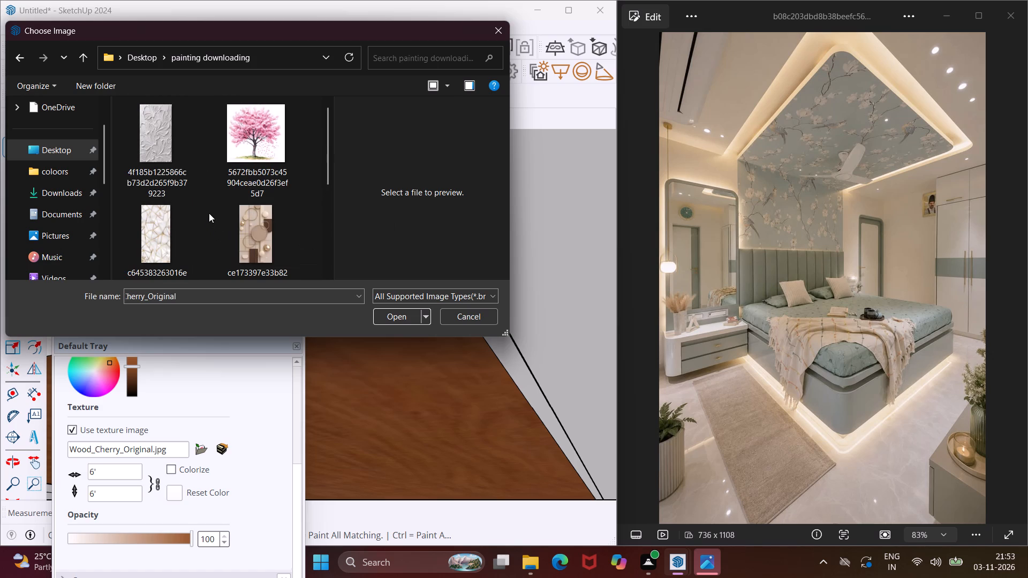
scroll(187, 185, "down", 1)
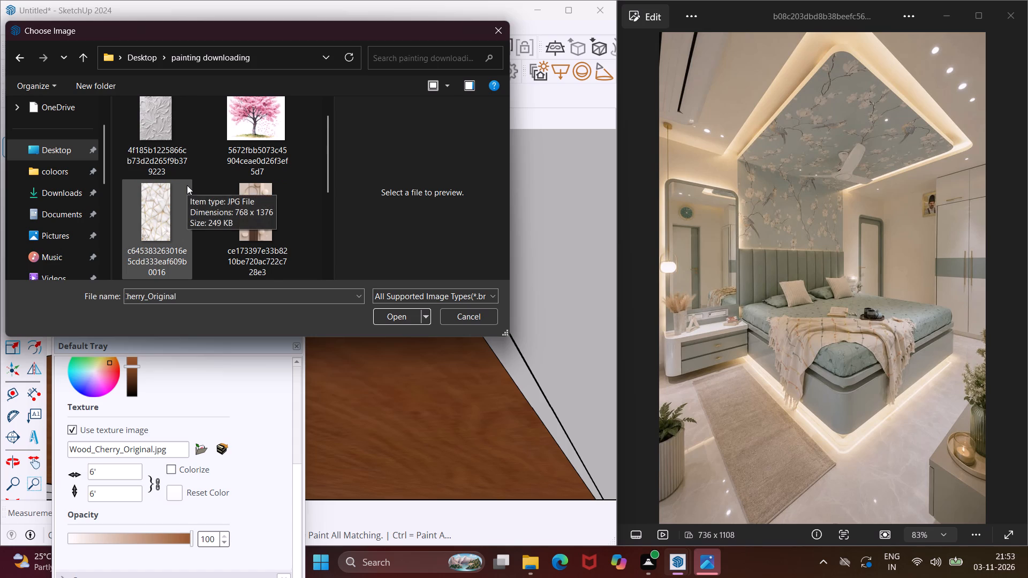
scroll(187, 185, "down", 2)
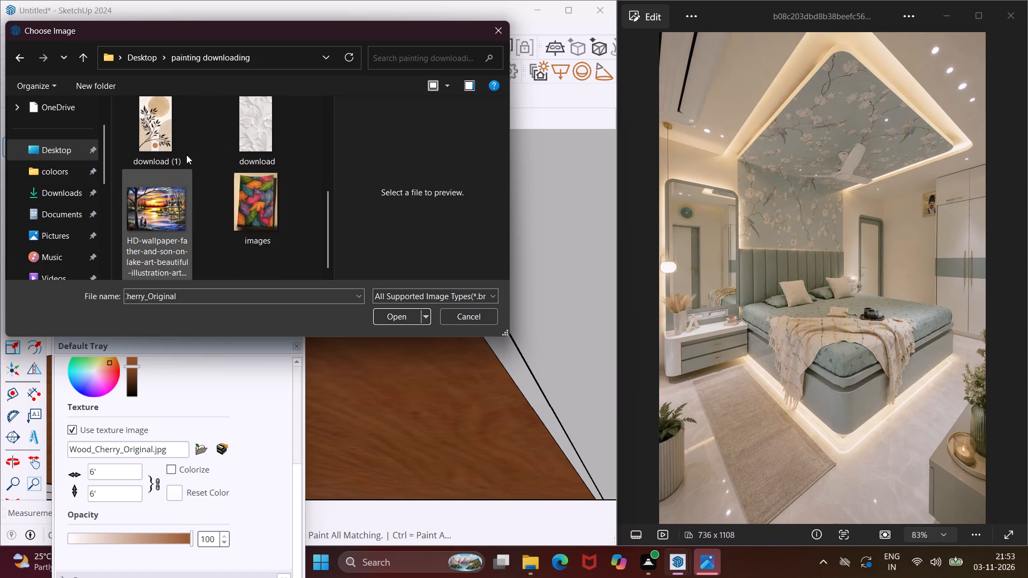
left_click(496, 28)
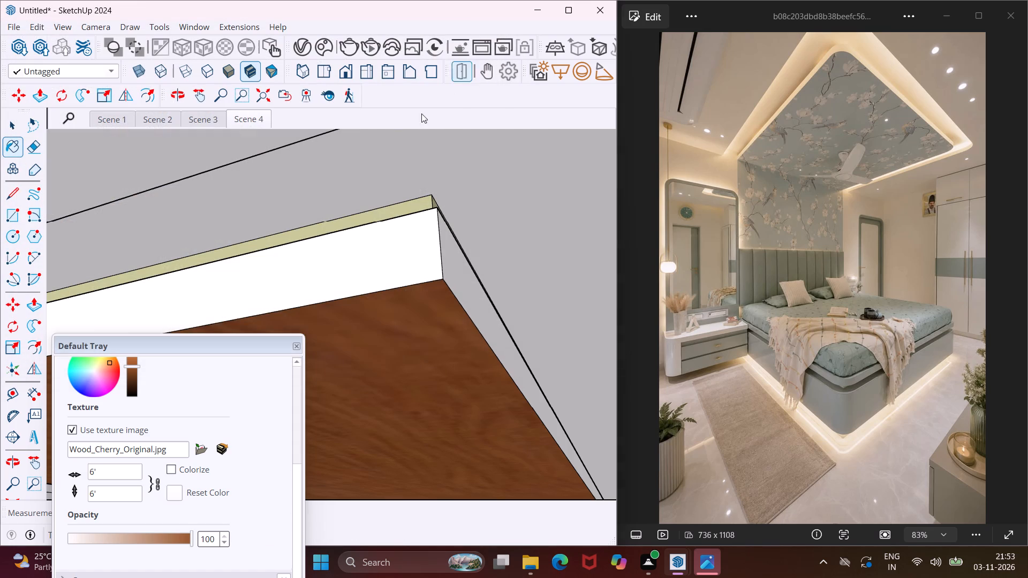
Load the Equinox wallpaper folder from Desktop > New folder > Wallpapers > SketchUp (3) > SketchUp as a material collection.
scroll(131, 410, "up", 5)
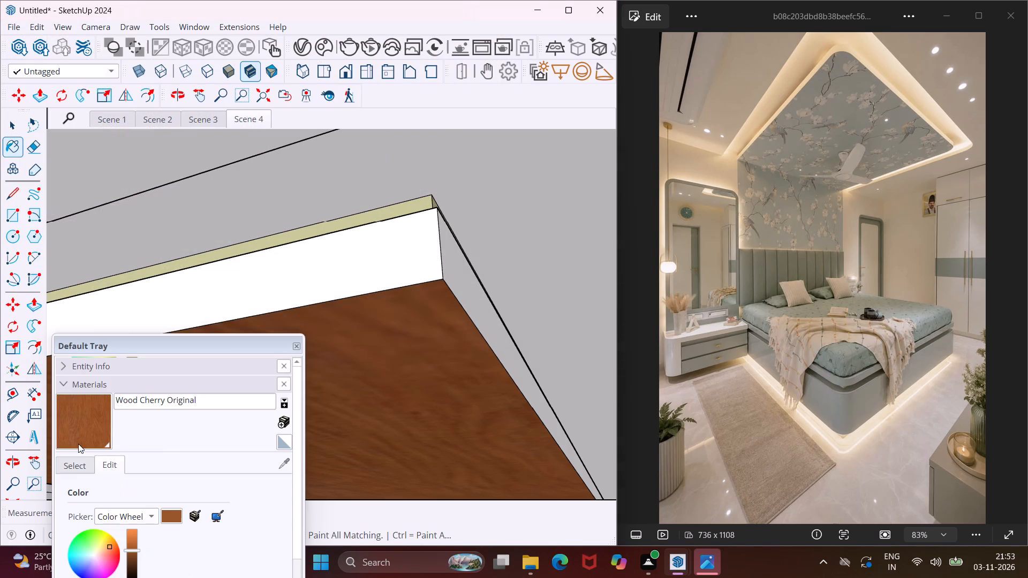
left_click(75, 464)
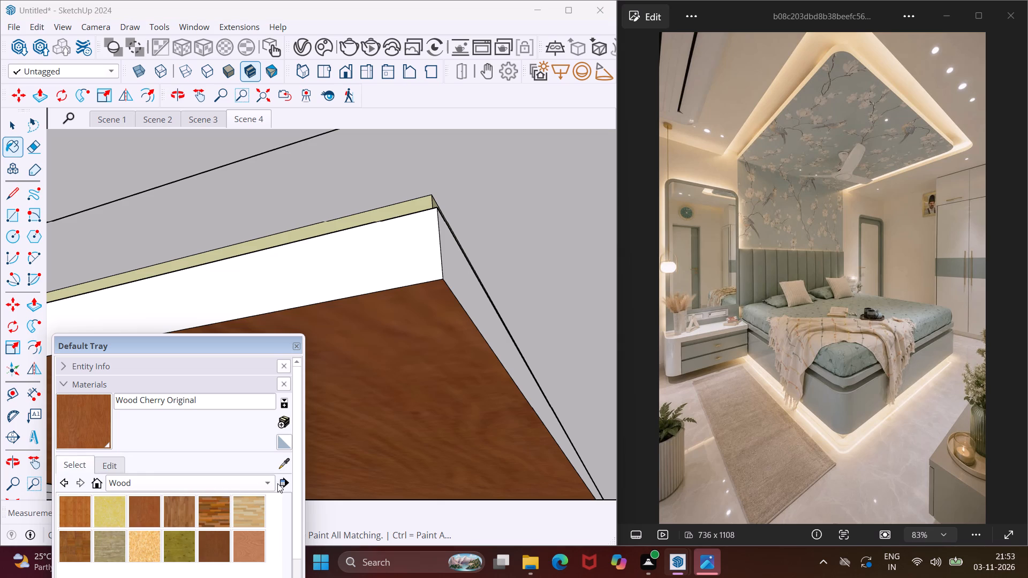
left_click(288, 482)
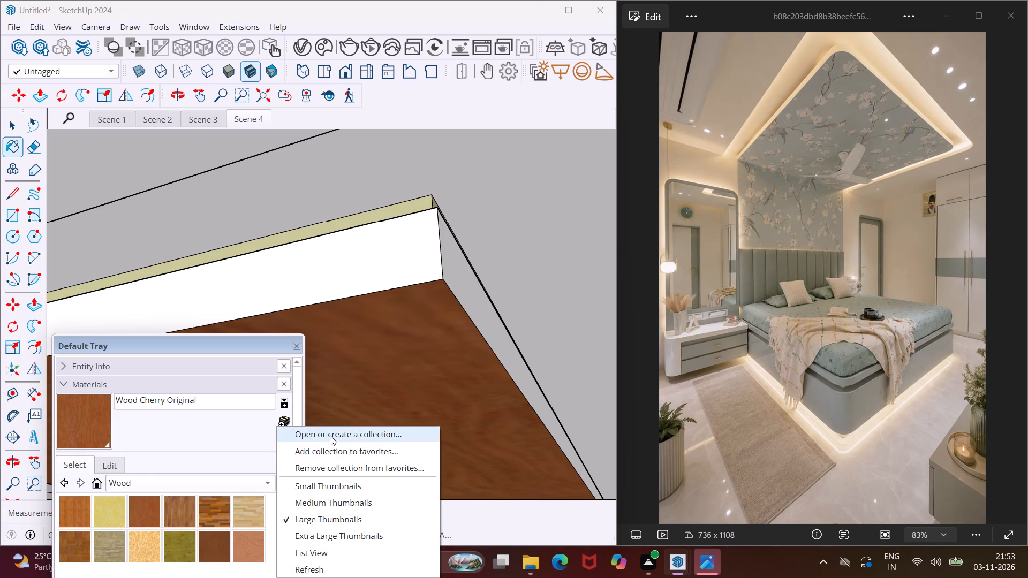
left_click(331, 432)
left_click(104, 338)
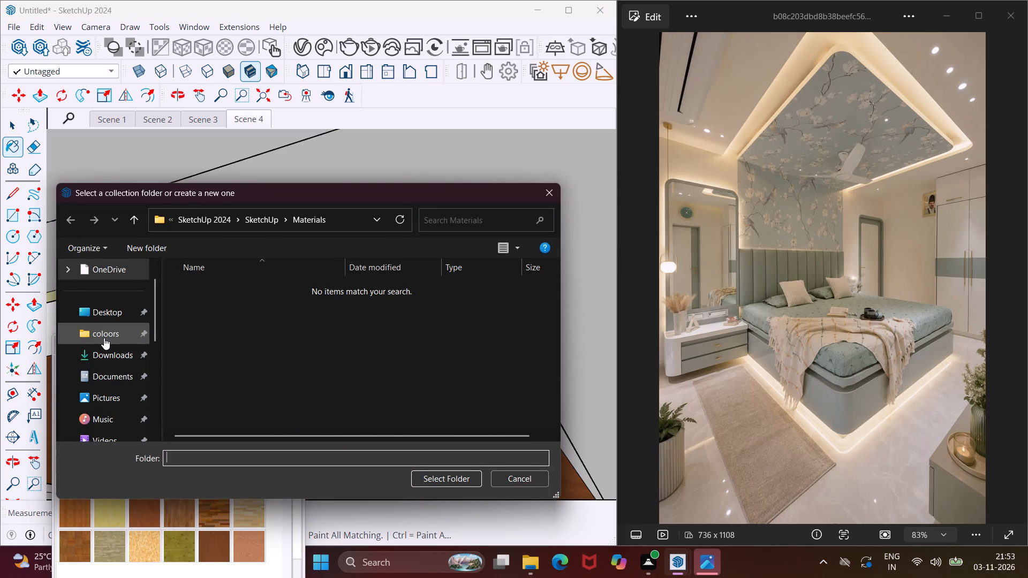
left_click(102, 316)
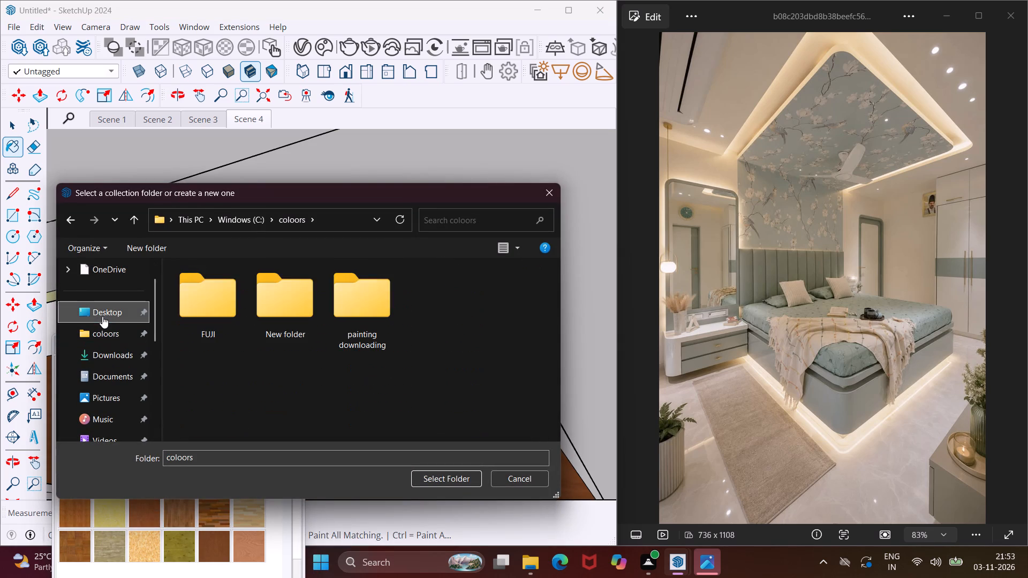
double_click(266, 322)
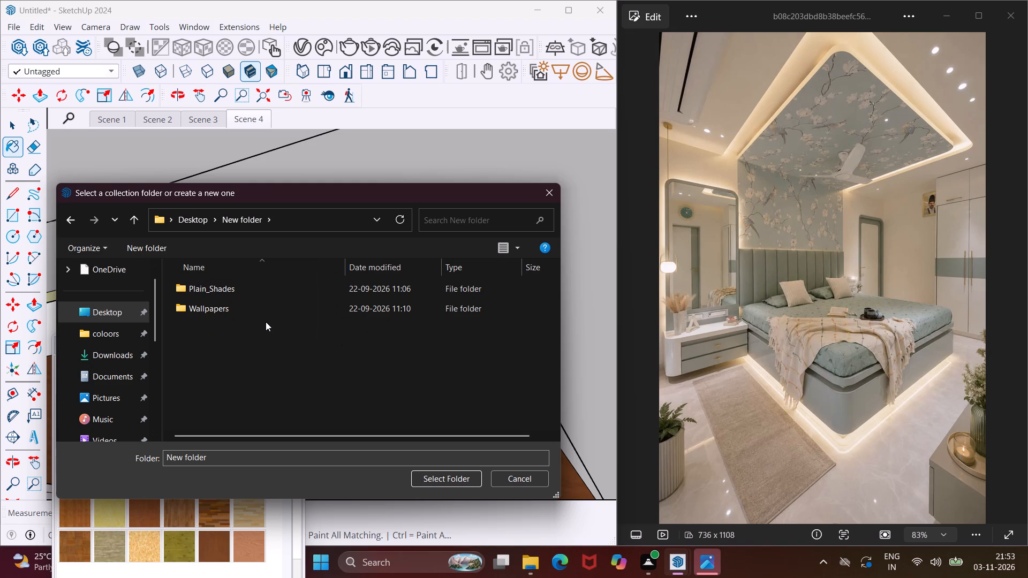
double_click(246, 313)
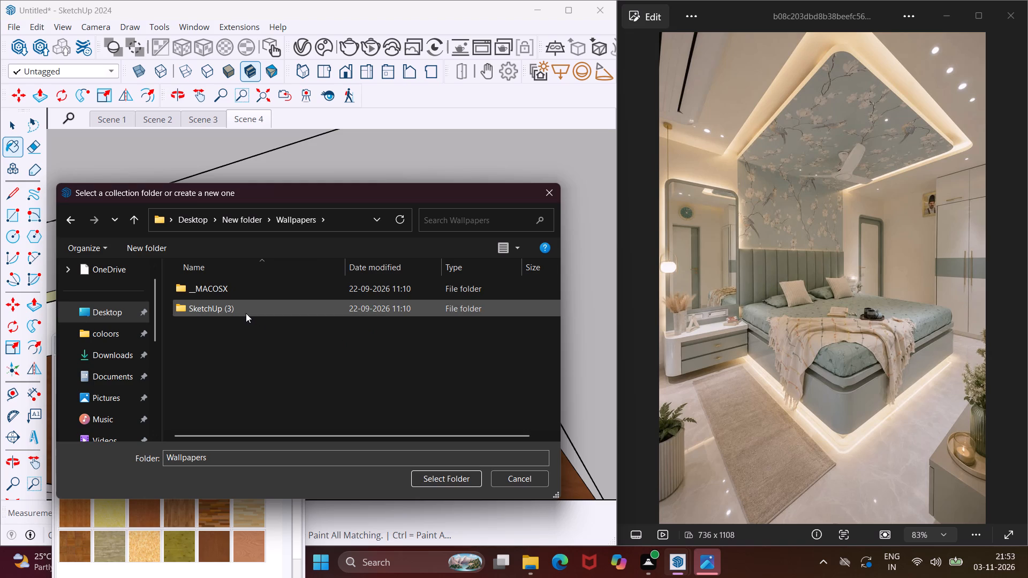
double_click(246, 313)
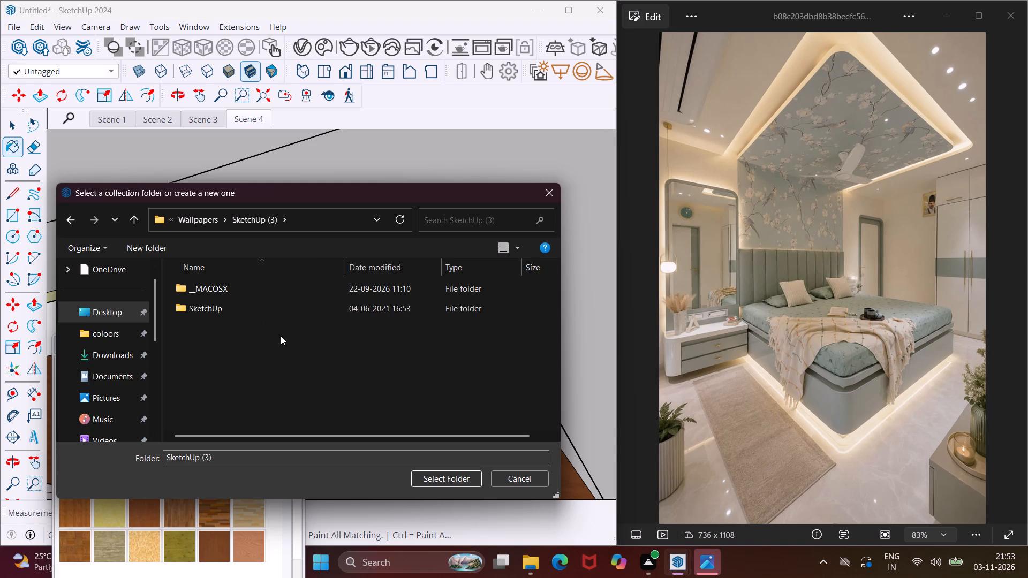
double_click(264, 310)
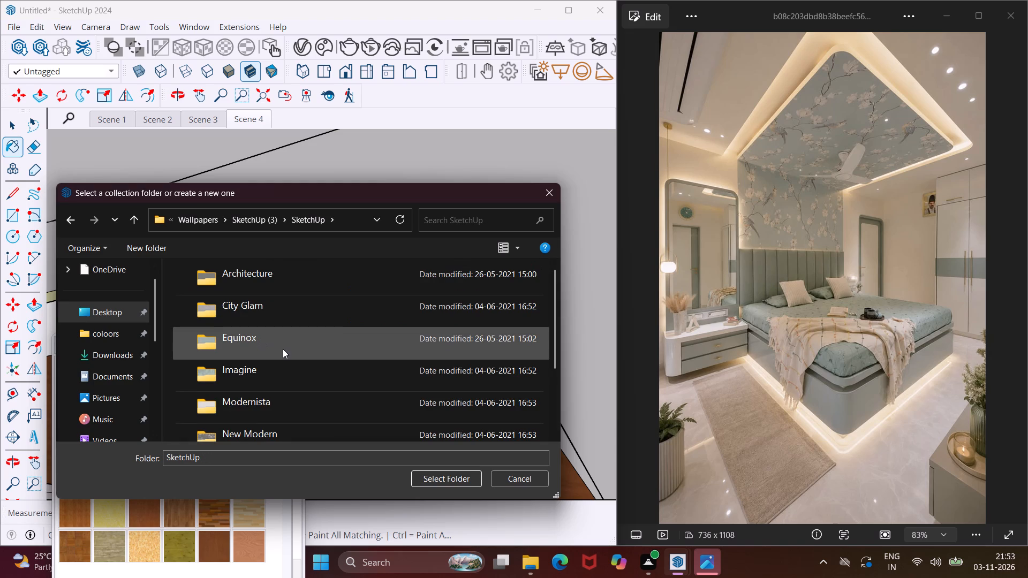
left_click(283, 353)
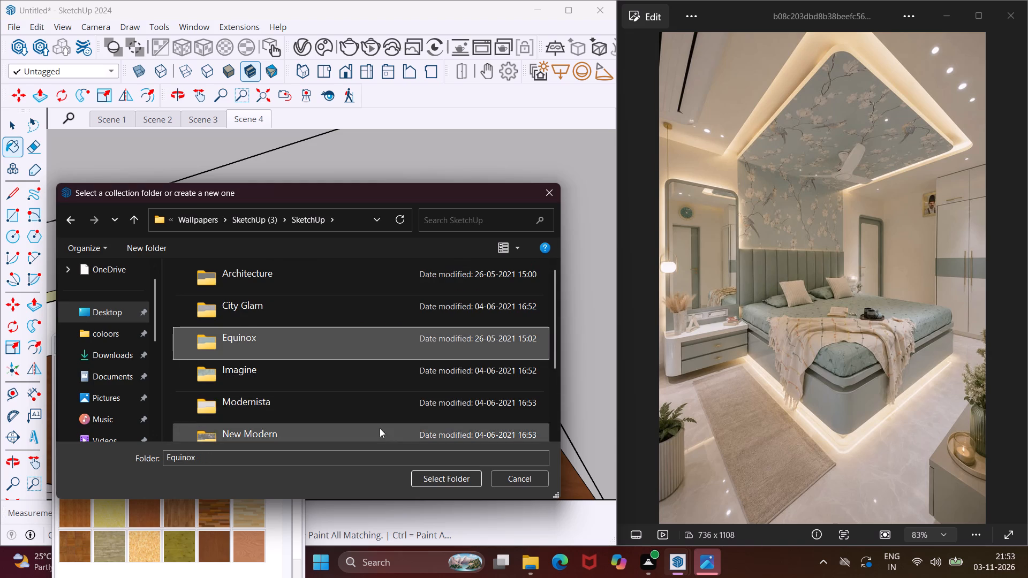
left_click(430, 477)
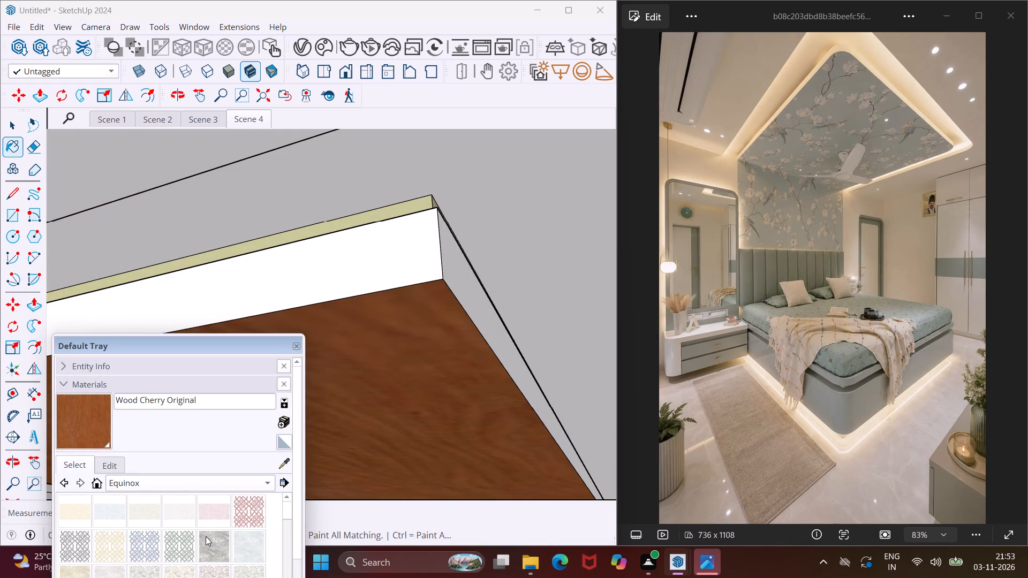
Paint the underside of the dropped ceiling panel with the NILAYA EQUINOX FD25735 ROLL F75 floral wallpaper from the Equinox collection.
scroll(198, 533, "down", 3)
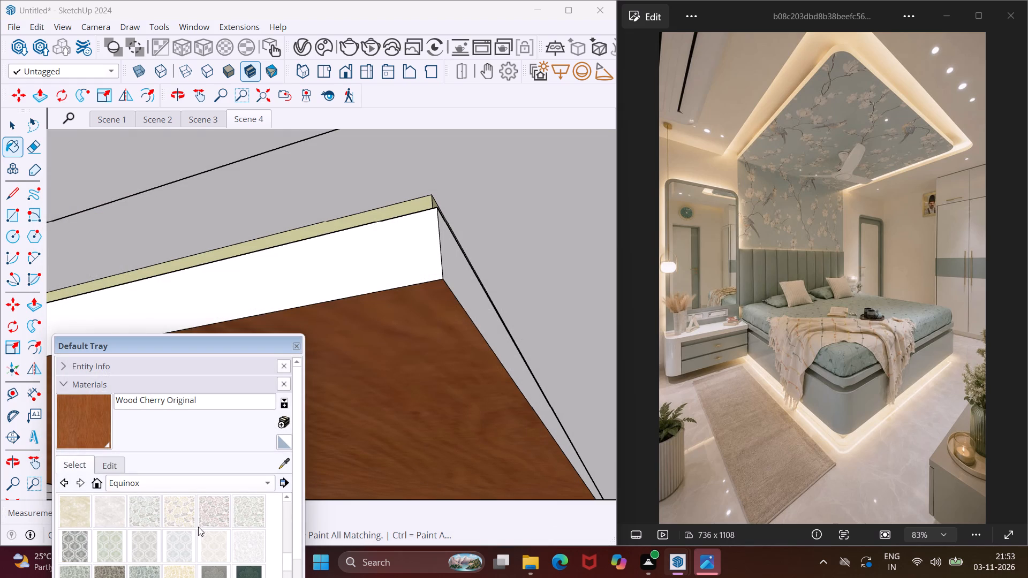
scroll(198, 527, "down", 2)
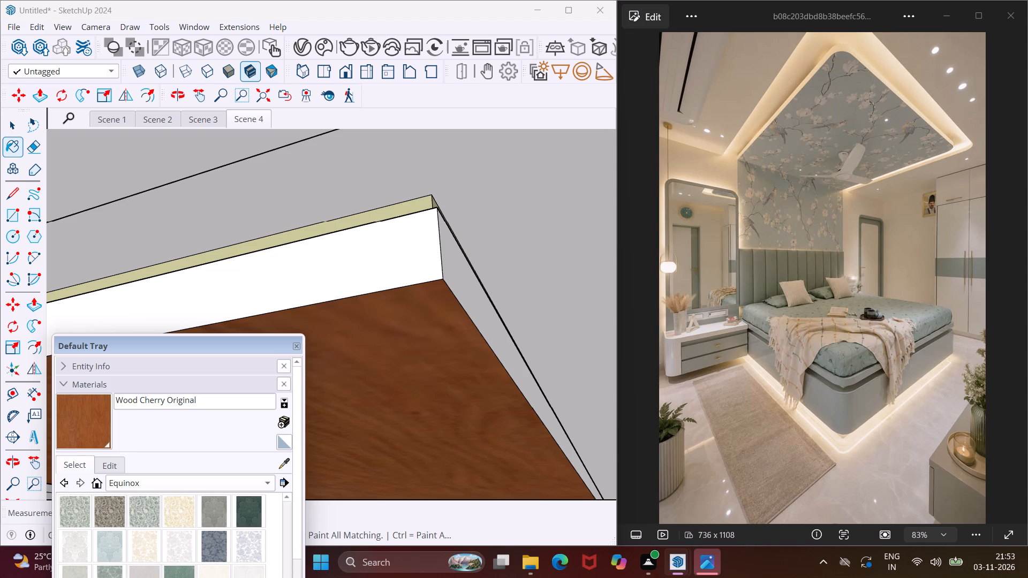
left_click(253, 537)
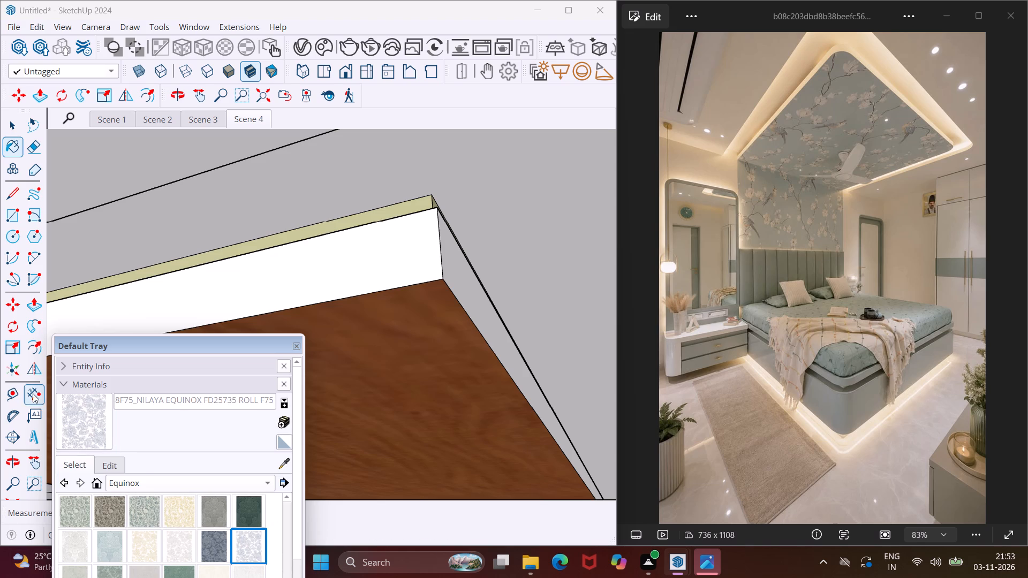
left_click(107, 466)
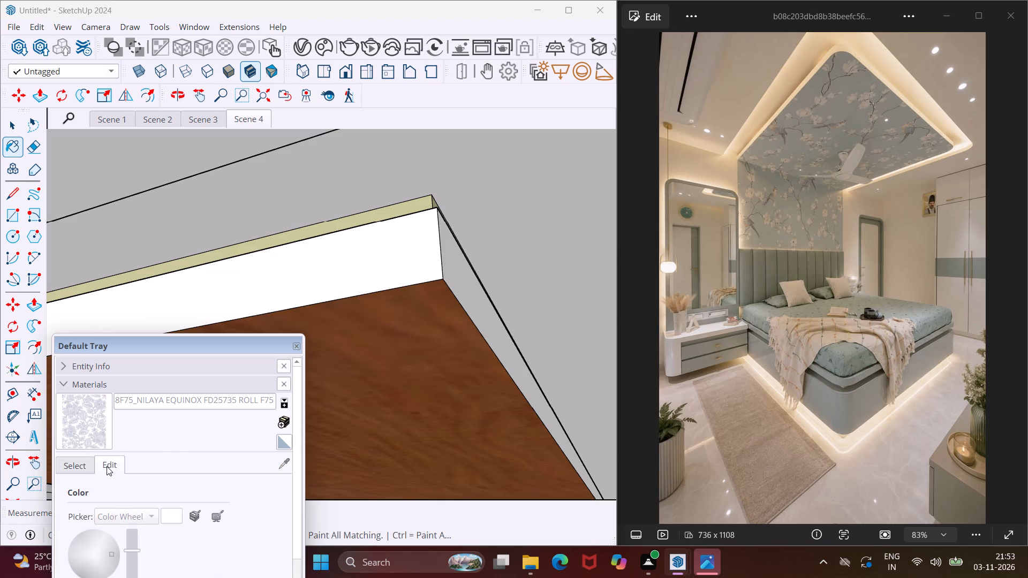
scroll(134, 514, "down", 5)
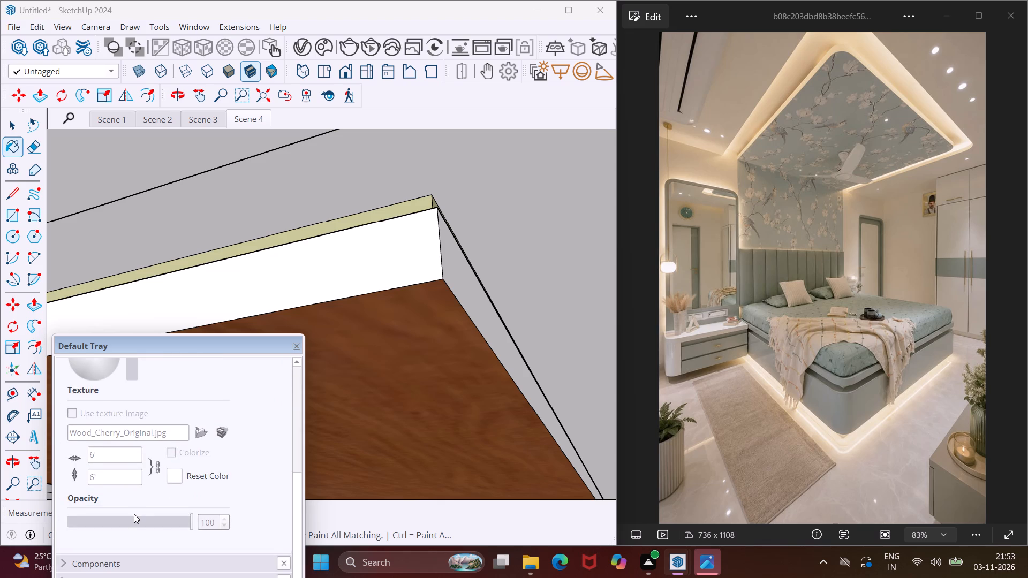
scroll(113, 477, "up", 3)
left_click_drag(129, 471, 129, 462)
left_click(82, 358)
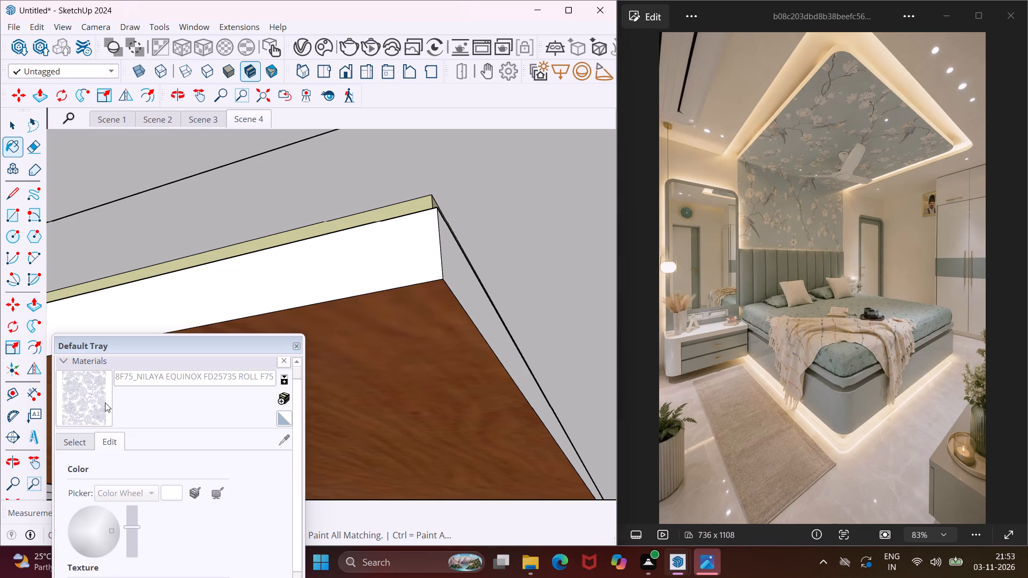
left_click(100, 401)
left_click(424, 410)
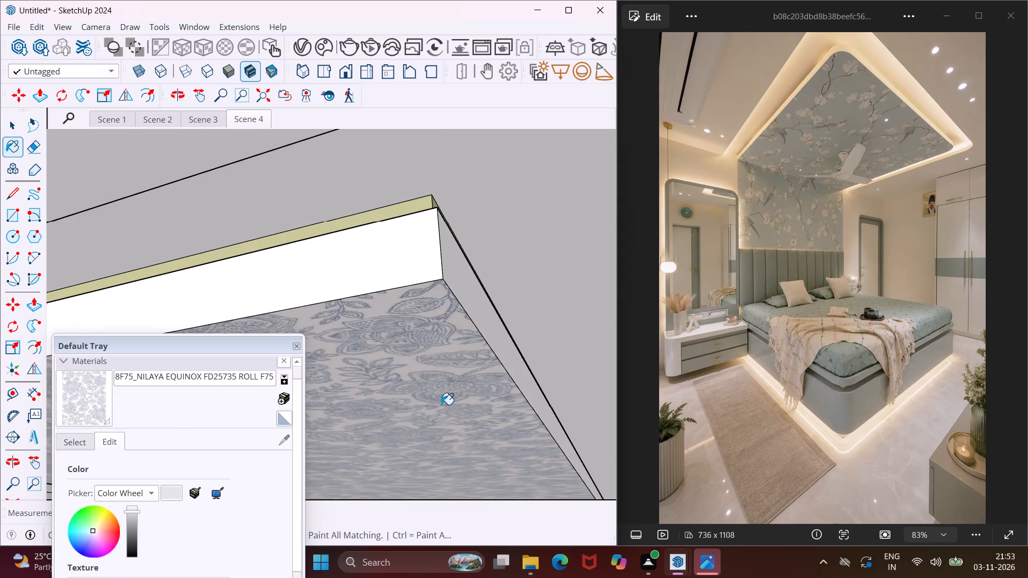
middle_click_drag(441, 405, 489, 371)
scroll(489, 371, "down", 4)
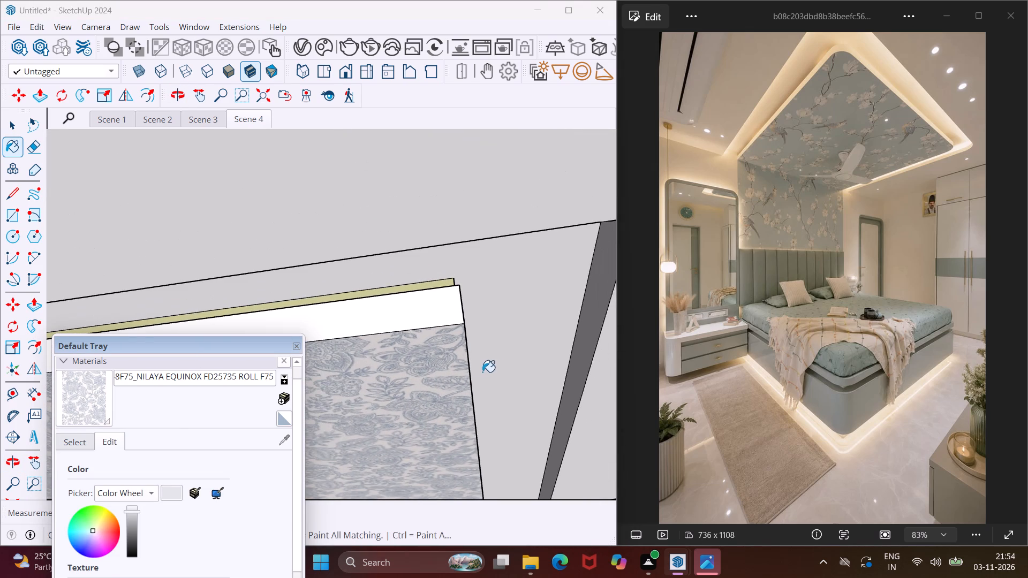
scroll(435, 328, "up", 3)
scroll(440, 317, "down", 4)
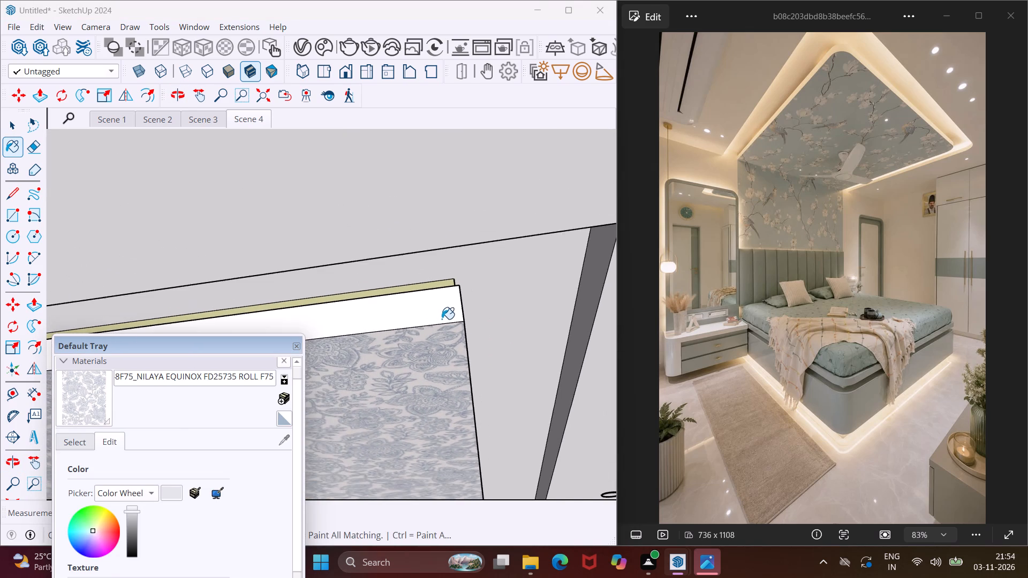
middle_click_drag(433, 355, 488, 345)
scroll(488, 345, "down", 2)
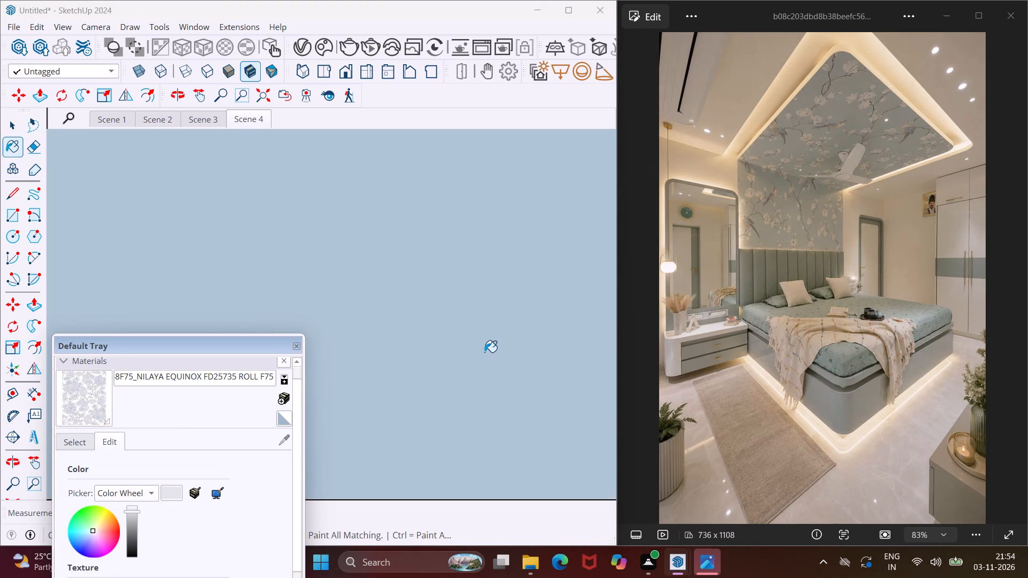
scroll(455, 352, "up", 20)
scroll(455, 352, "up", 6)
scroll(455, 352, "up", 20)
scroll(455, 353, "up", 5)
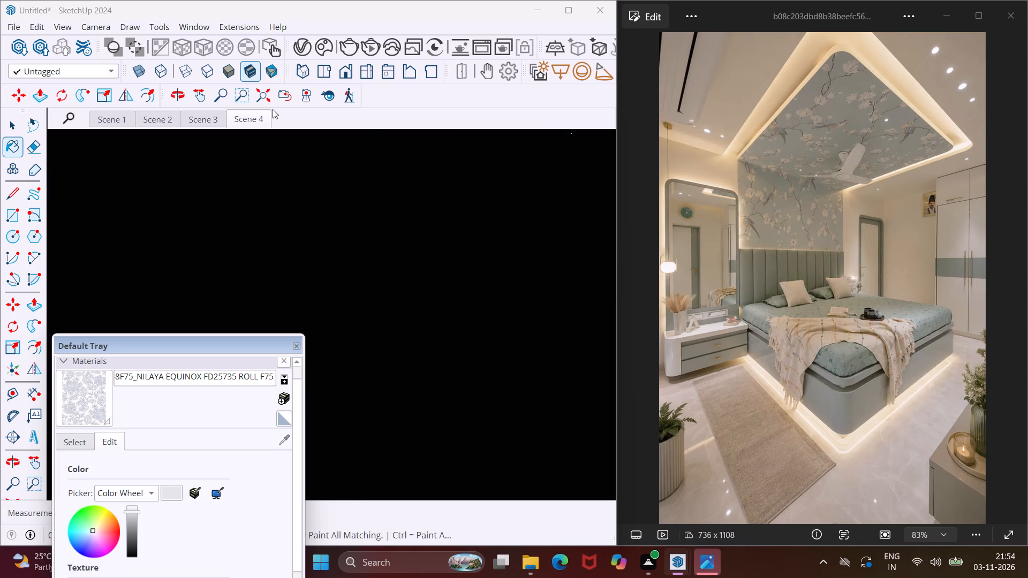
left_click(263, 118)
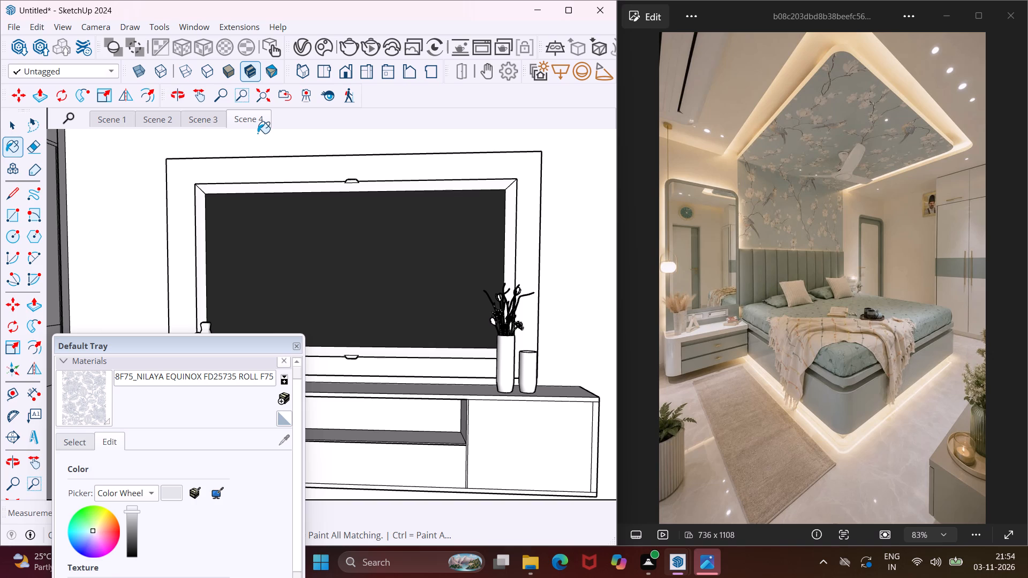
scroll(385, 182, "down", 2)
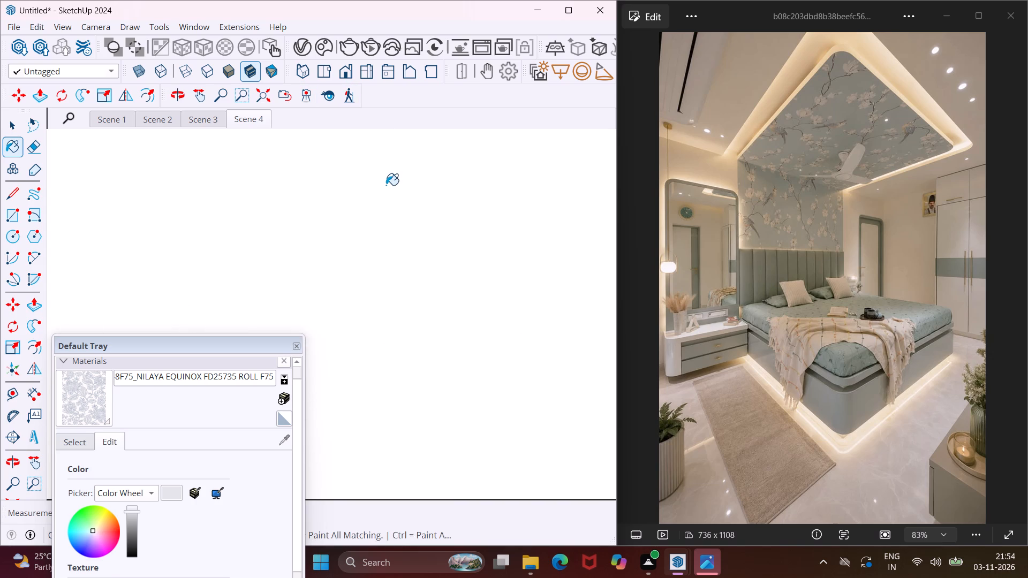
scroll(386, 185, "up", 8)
From the Scene 4 view, turn to the bed and paint the wall surface above the headboard with the NILAYA EQUINOX FD25735 wallpaper.
left_click(261, 117)
left_click(203, 94)
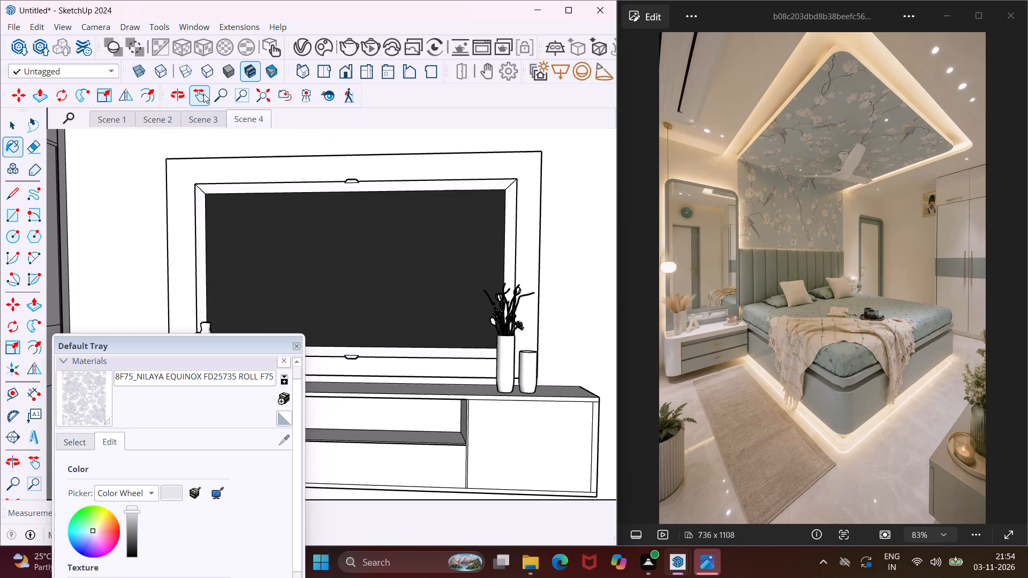
middle_click_drag(281, 222, 382, 212)
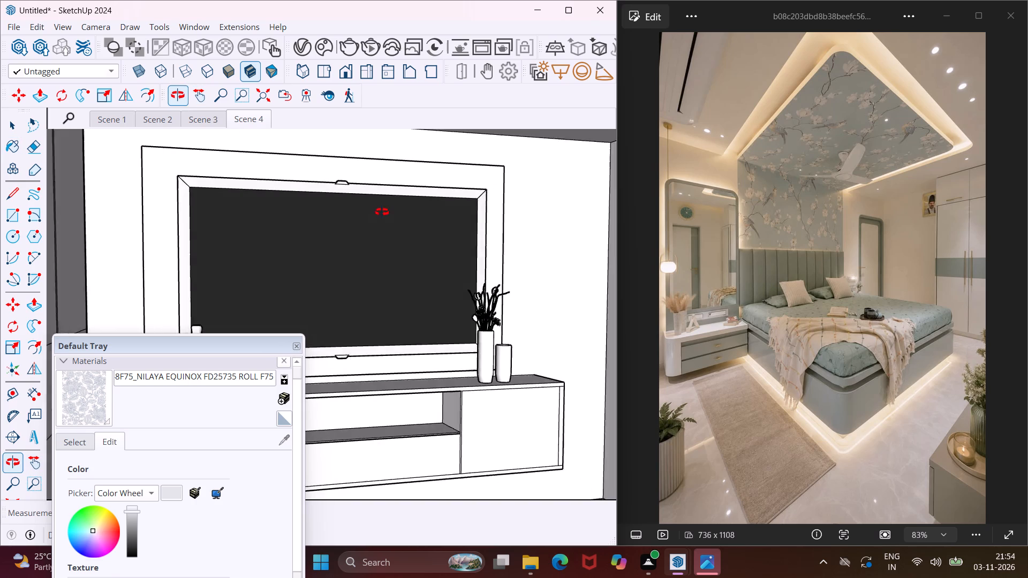
middle_click_drag(382, 212, 128, 257)
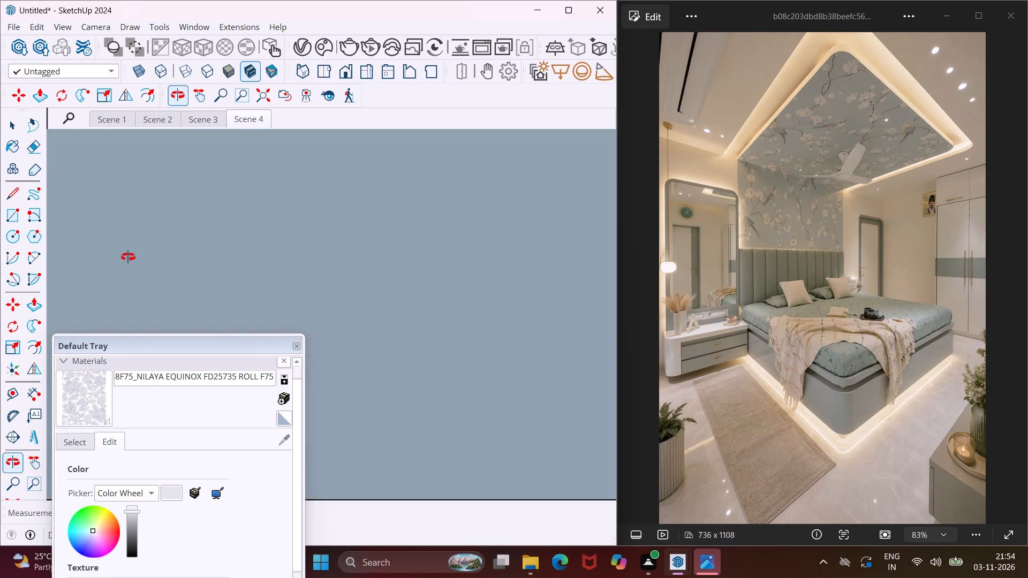
middle_click_drag(128, 257, 179, 254)
scroll(139, 244, "up", 4)
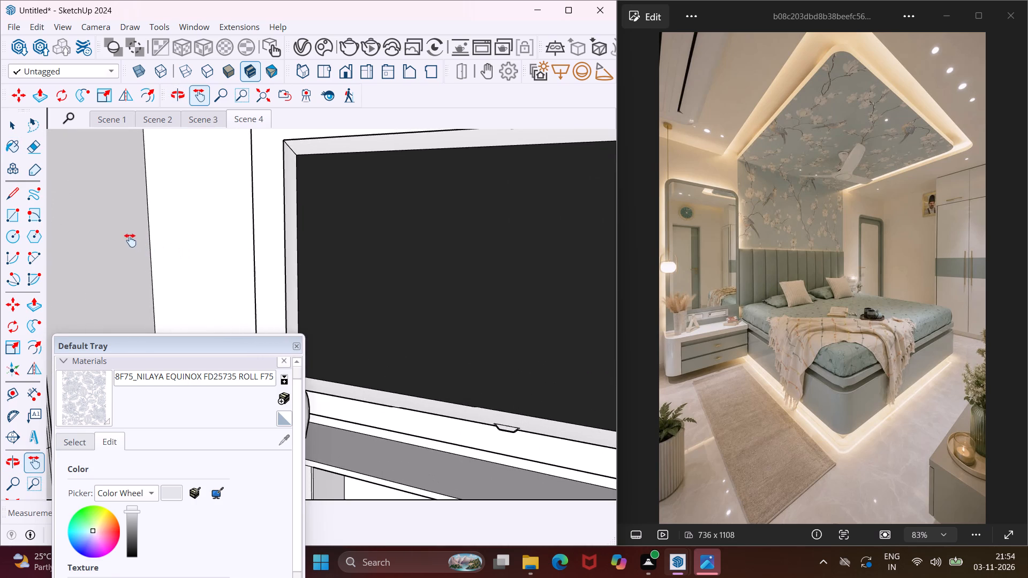
middle_click_drag(130, 240, 2, 248)
left_click_drag(105, 254, 301, 222)
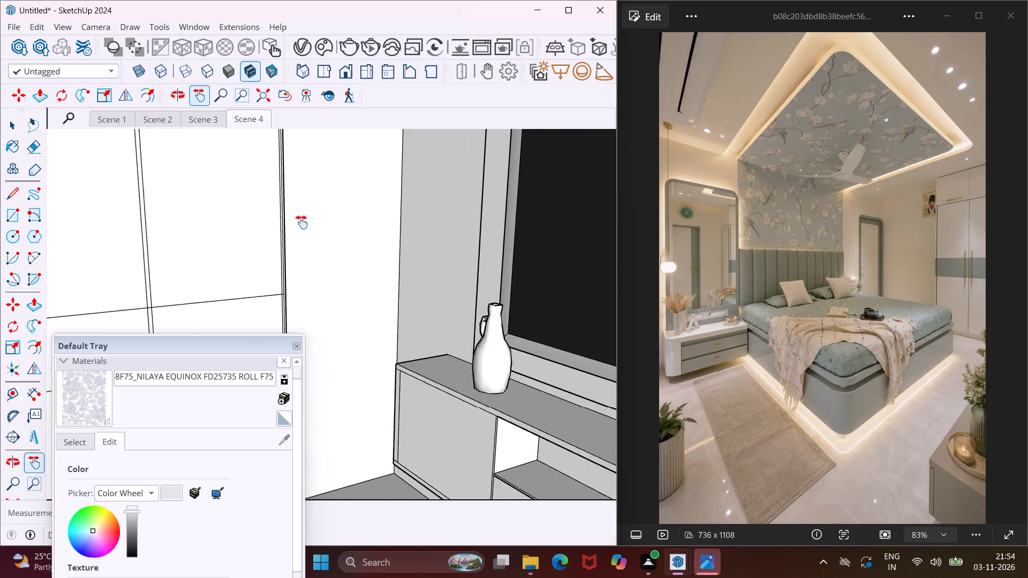
left_click_drag(301, 222, 518, 171)
middle_click_drag(443, 220, 218, 260)
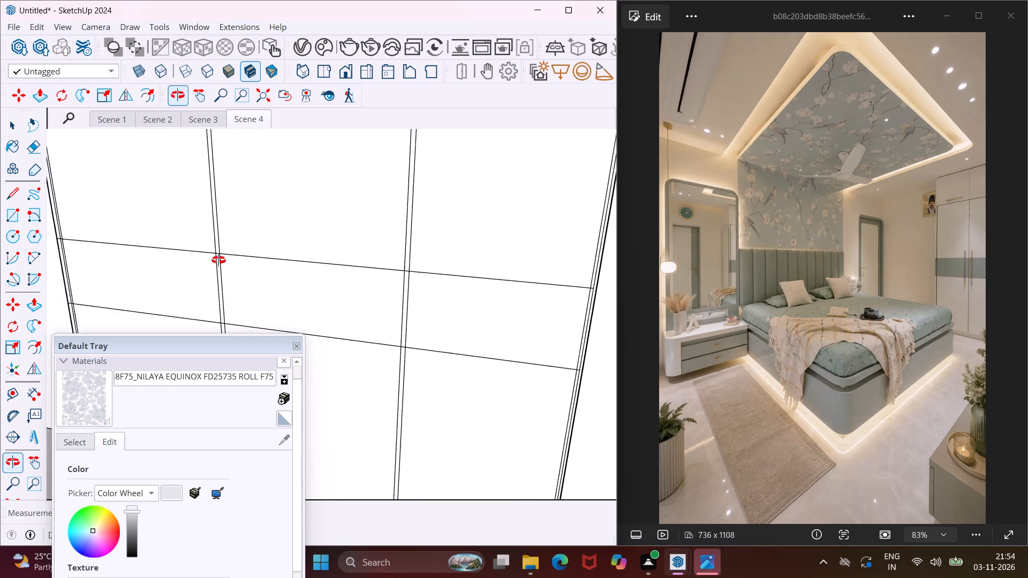
middle_click_drag(218, 260, 204, 259)
left_click_drag(193, 255, 430, 203)
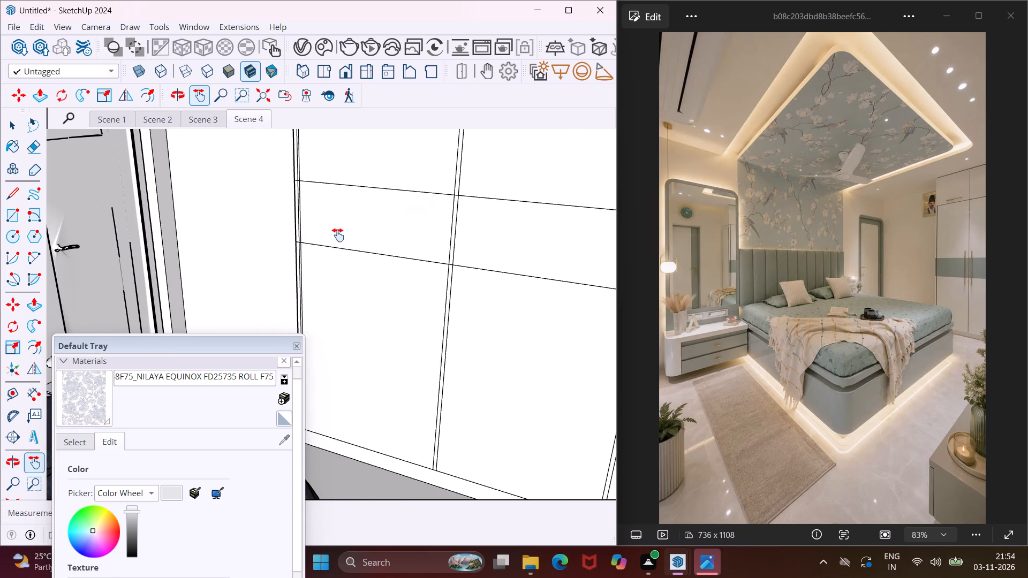
scroll(338, 235, "down", 2)
left_click_drag(238, 241, 342, 220)
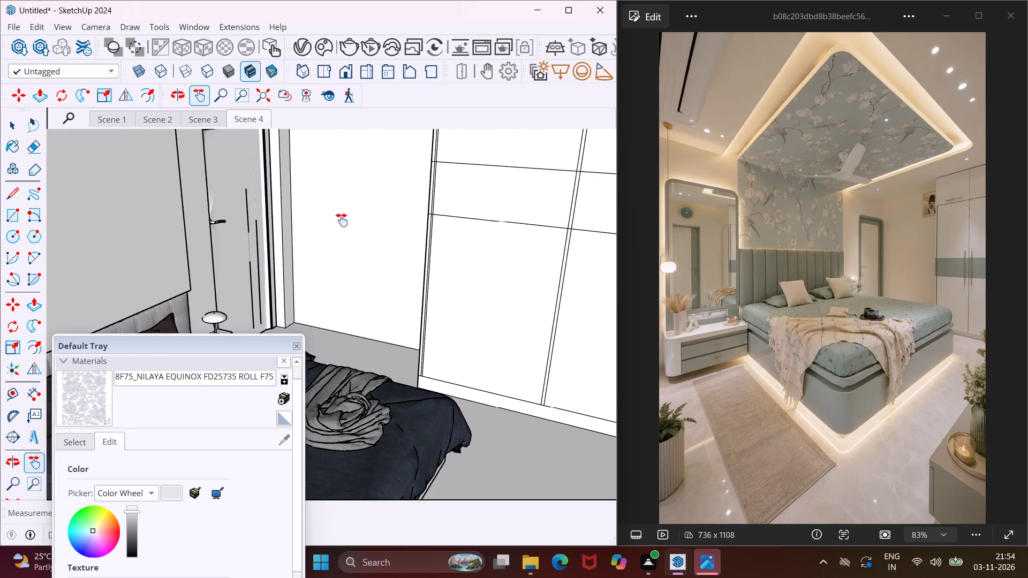
left_click_drag(342, 220, 374, 216)
left_click(91, 402)
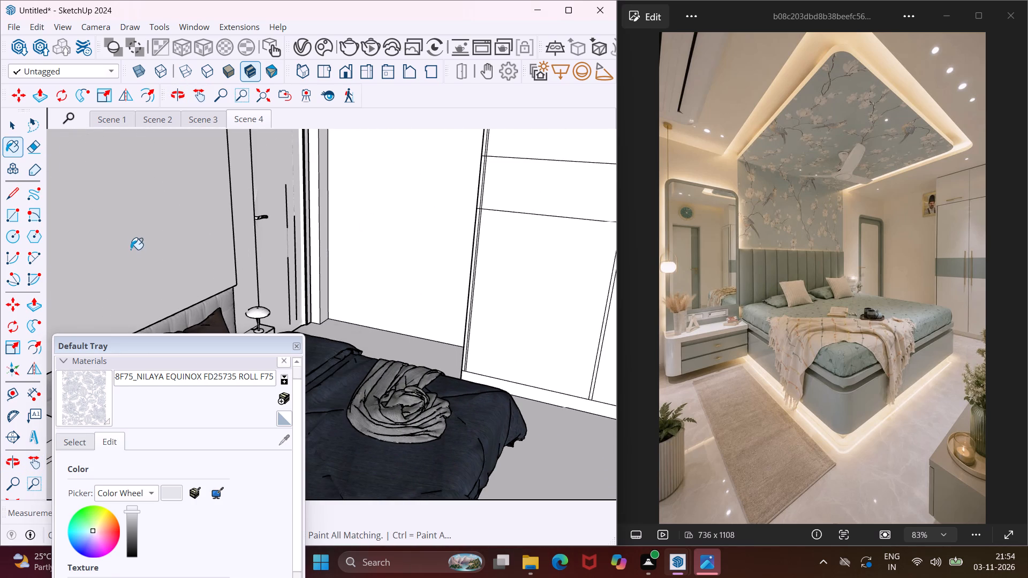
left_click(131, 249)
middle_click_drag(231, 244, 114, 241)
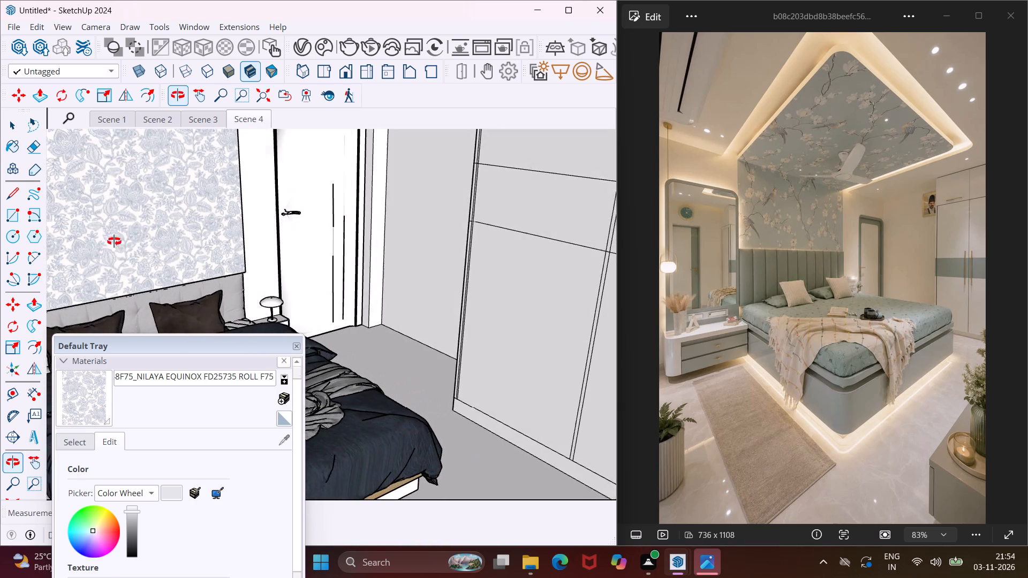
middle_click_drag(114, 241, 114, 241)
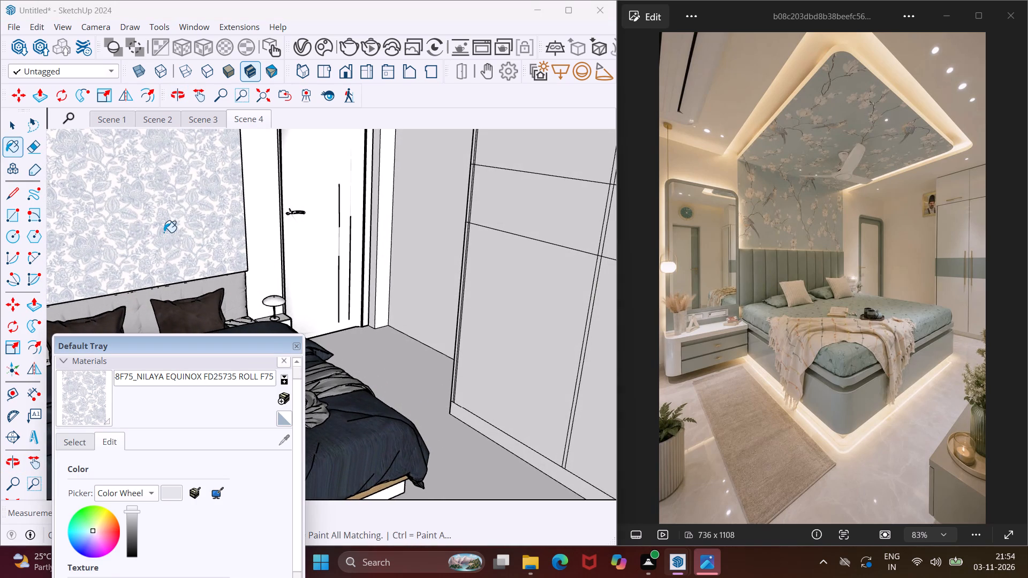
key("Escape")
key("space")
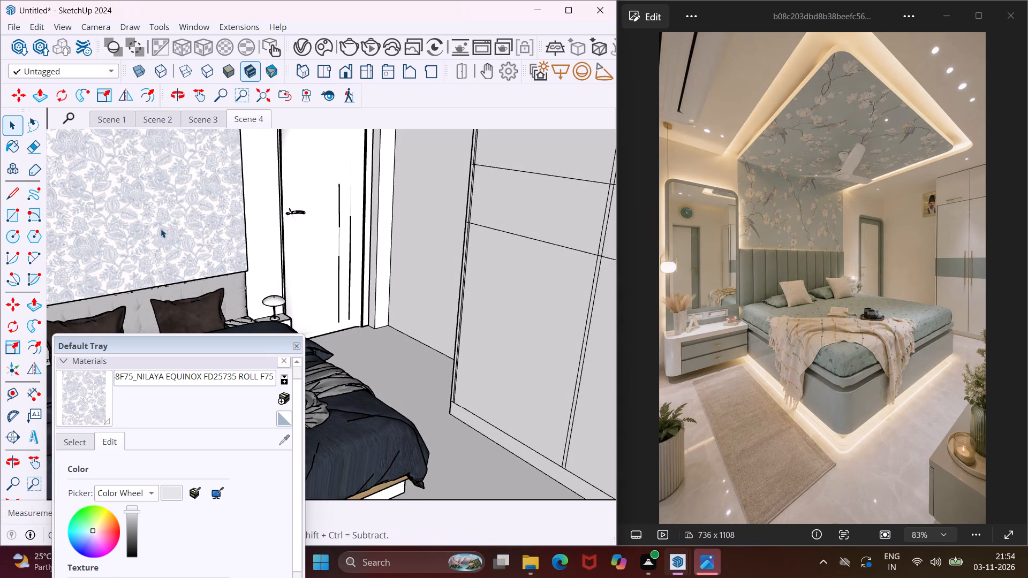
Create a new Generic V-Ray material in the V-Ray Asset Editor.
left_click(303, 50)
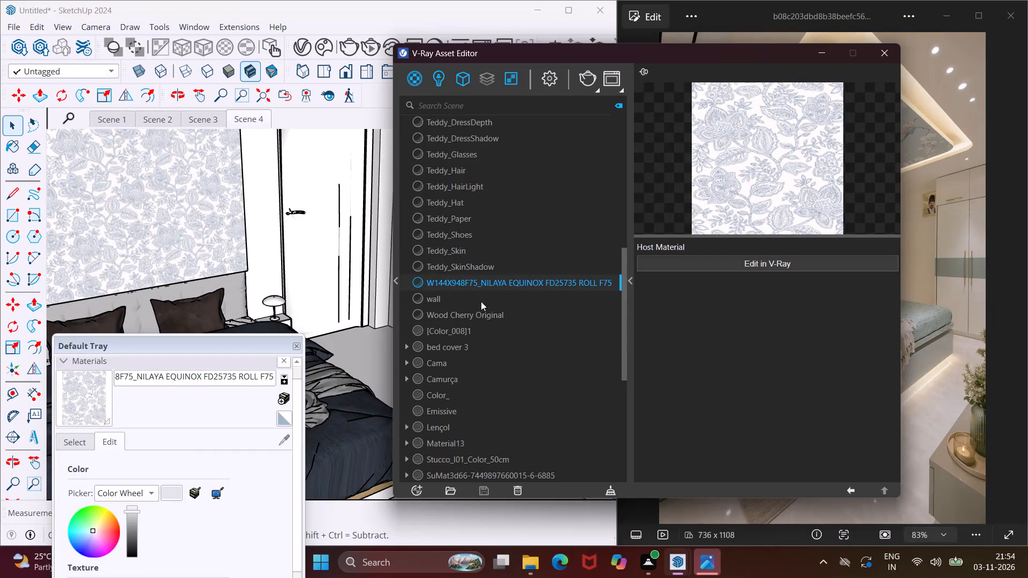
left_click(415, 489)
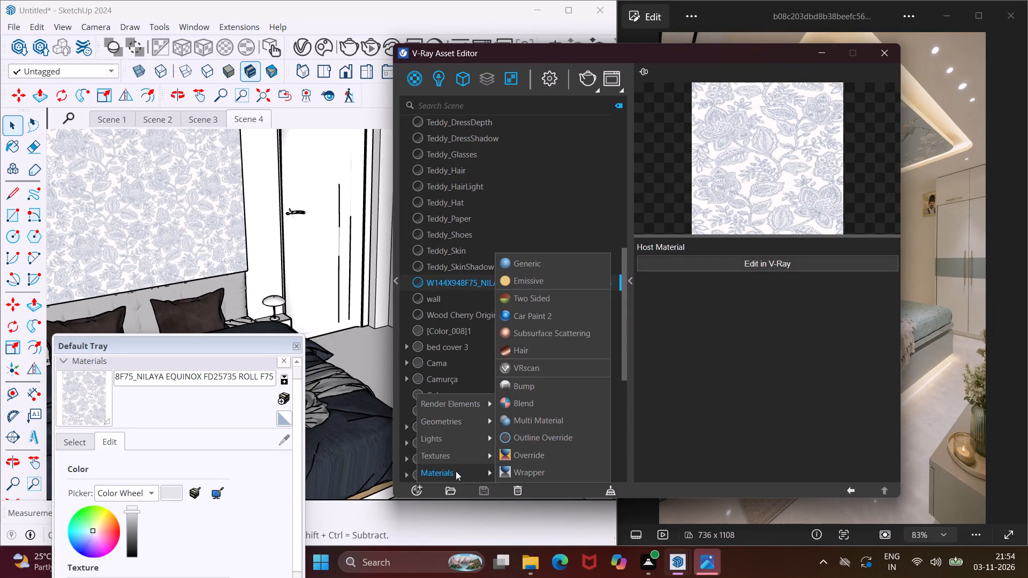
left_click(521, 262)
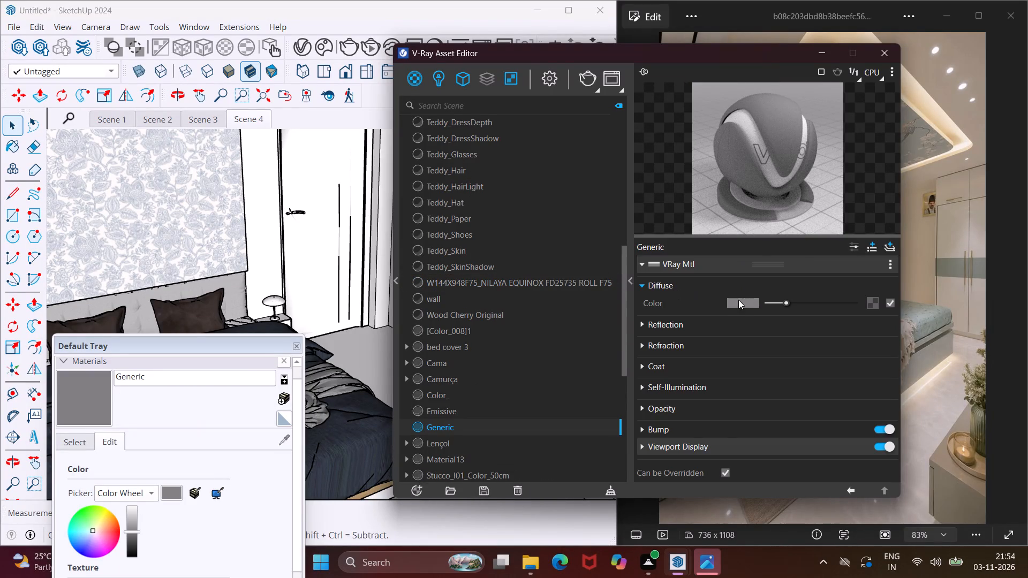
Set the Generic material's diffuse colour to a muted grey-green, R 0.547, G 0.613, B 0.575.
left_click(737, 301)
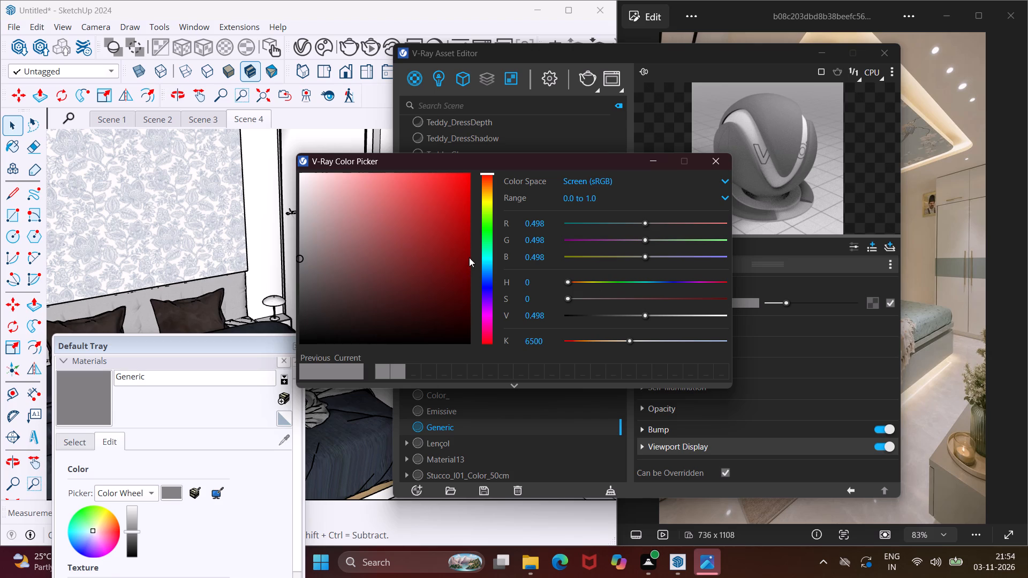
left_click(486, 221)
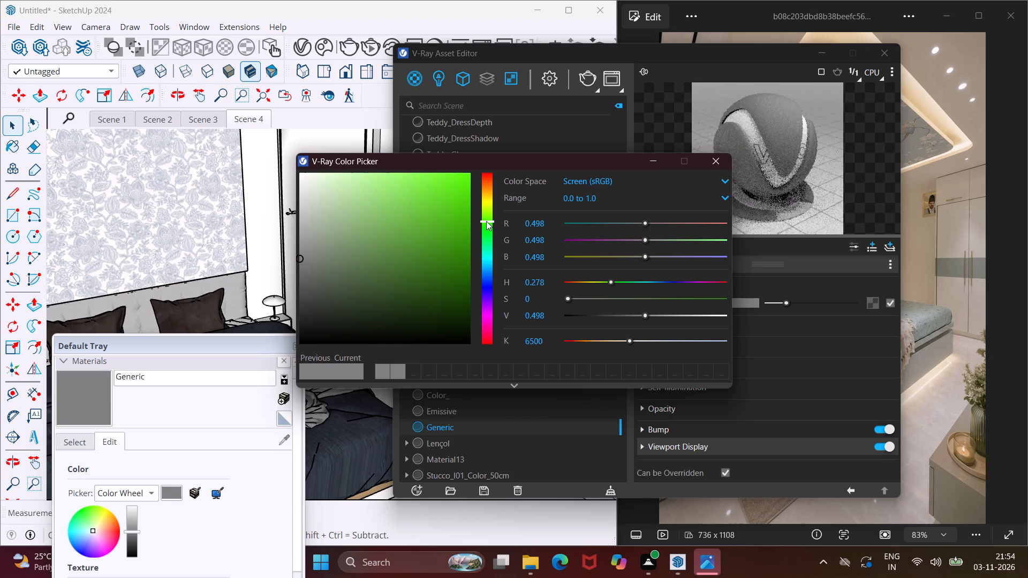
left_click(490, 229)
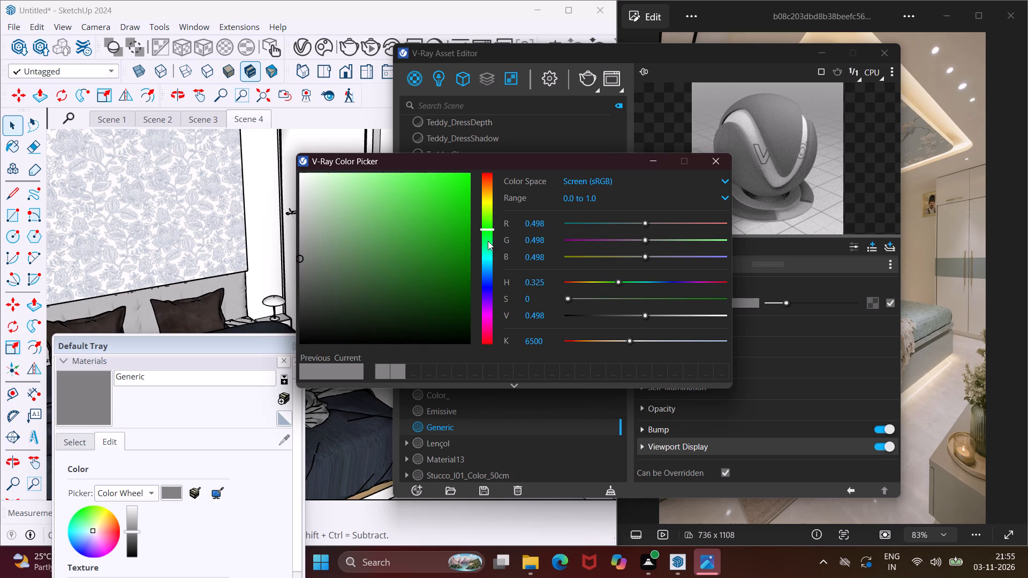
left_click(488, 242)
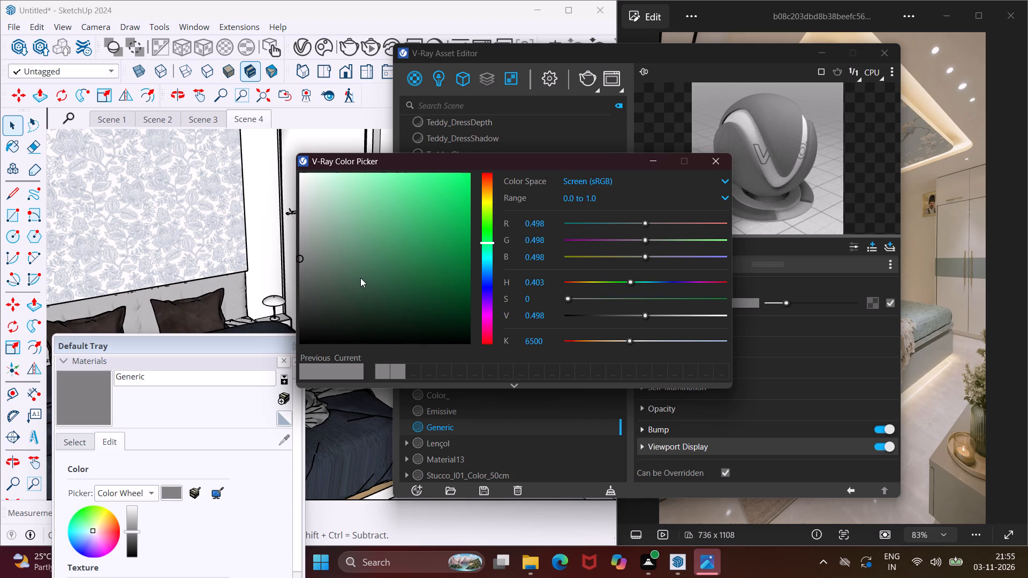
left_click(360, 278)
left_click(354, 257)
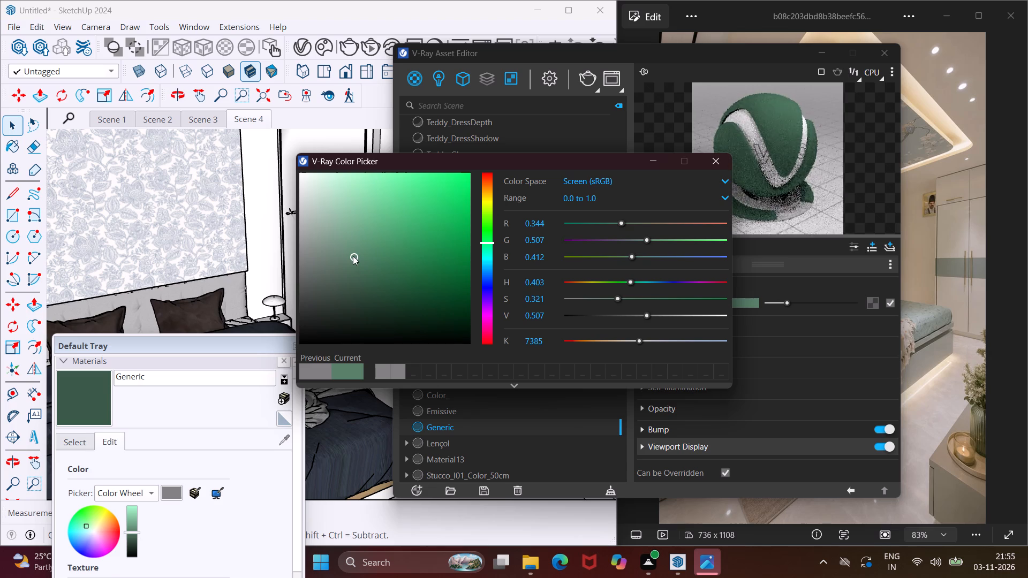
left_click(340, 240)
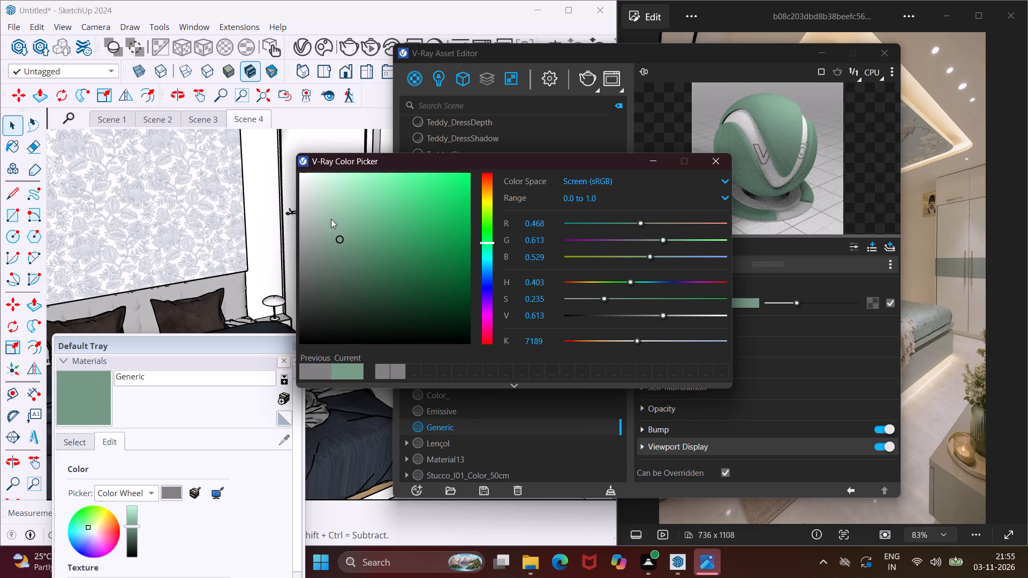
left_click(331, 219)
left_click(330, 246)
left_click(318, 240)
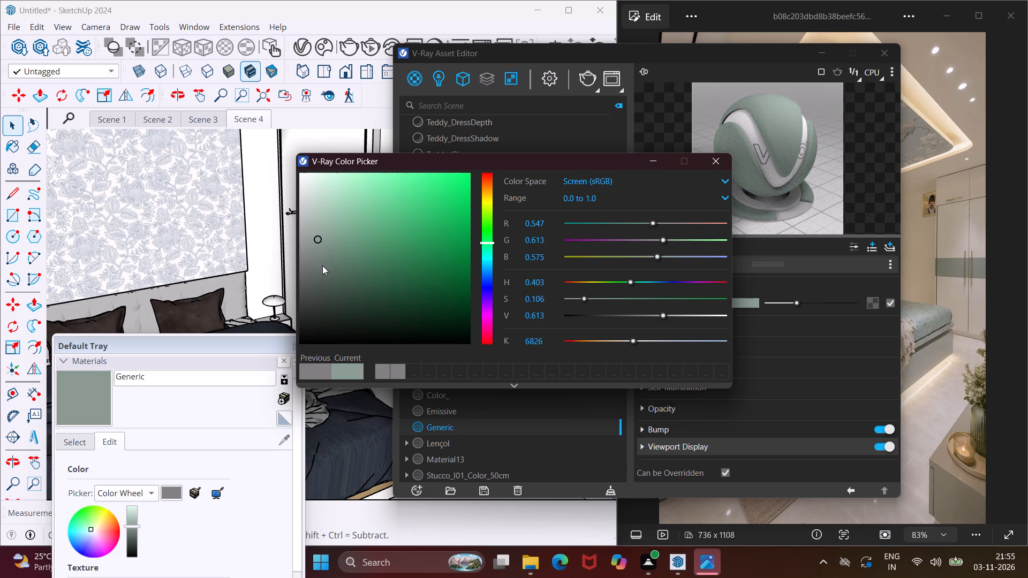
left_click(656, 157)
Set the Generic material's reflection colour to a soft green, R 0.5, G 0.613, B 0.536.
left_click(644, 325)
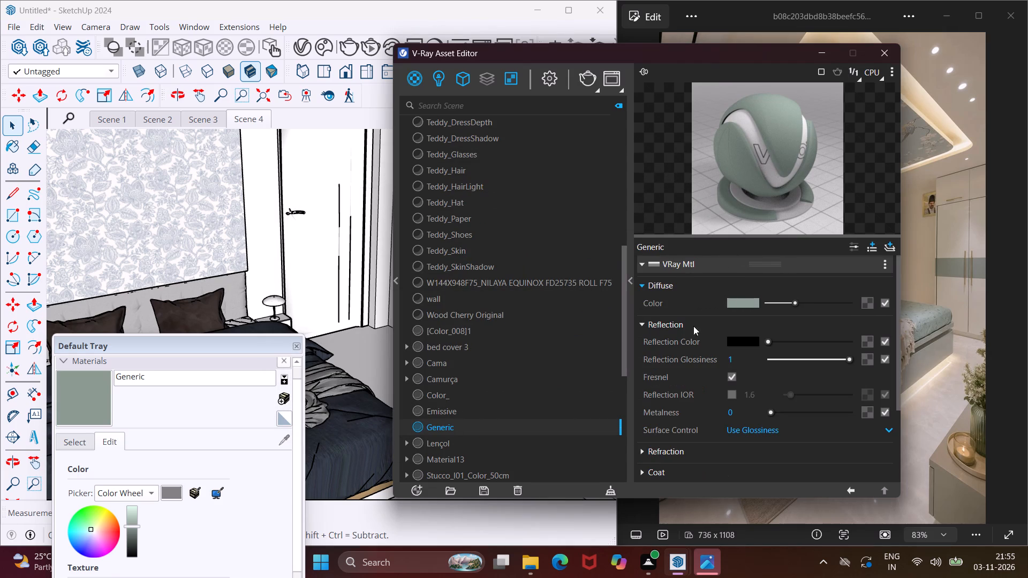
left_click(731, 340)
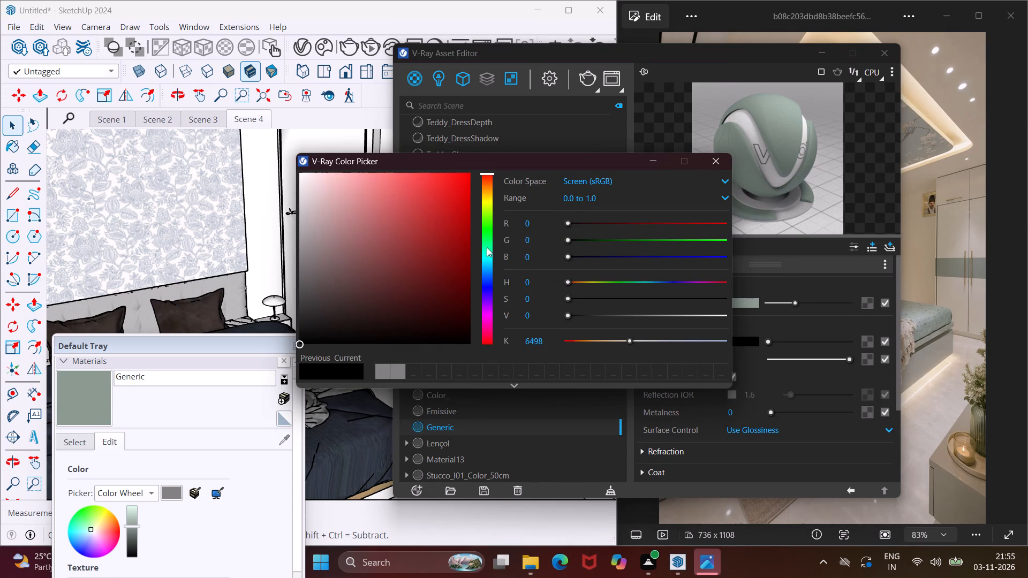
left_click(485, 224)
left_click(485, 234)
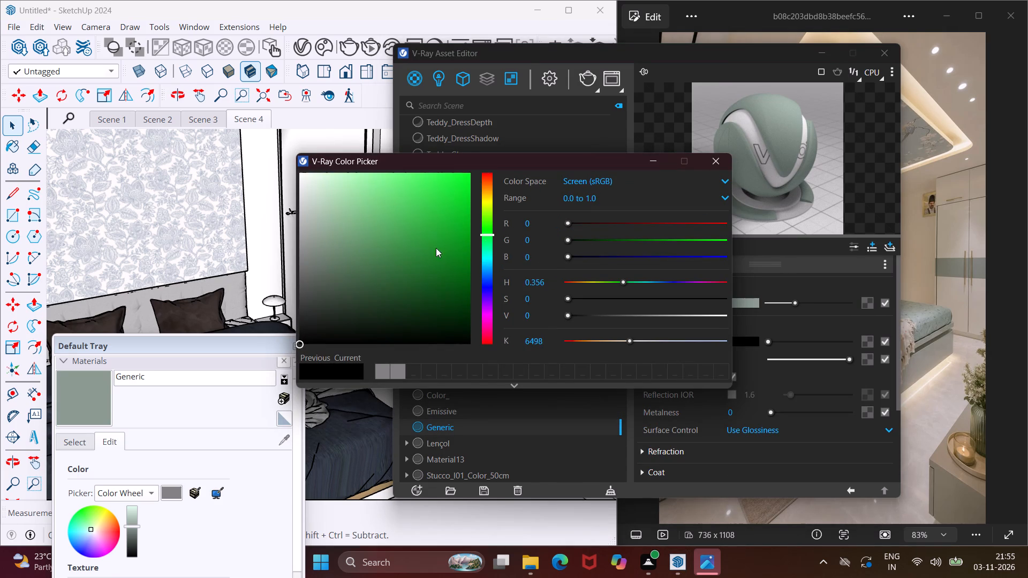
left_click(485, 246)
left_click(489, 239)
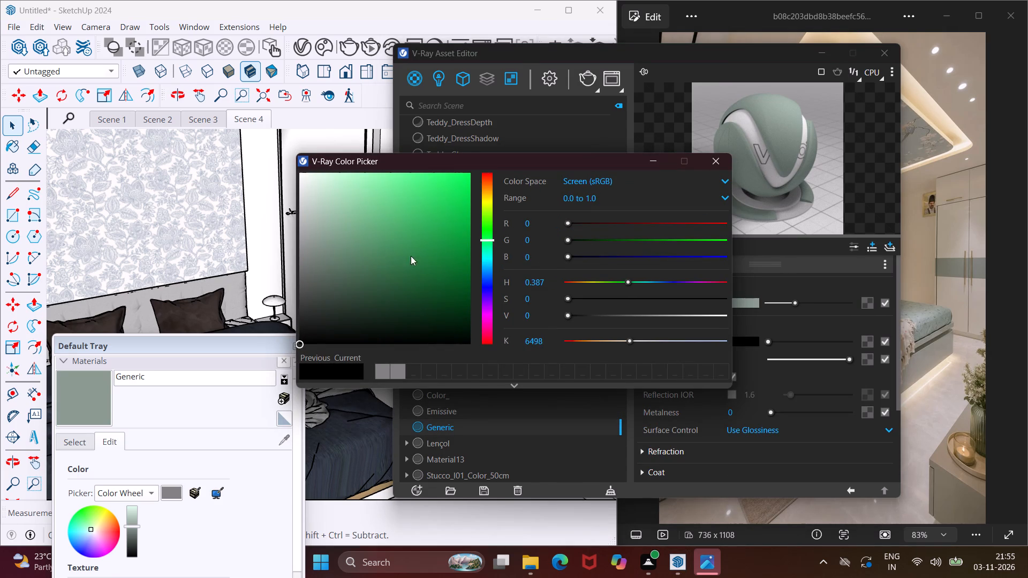
left_click(335, 234)
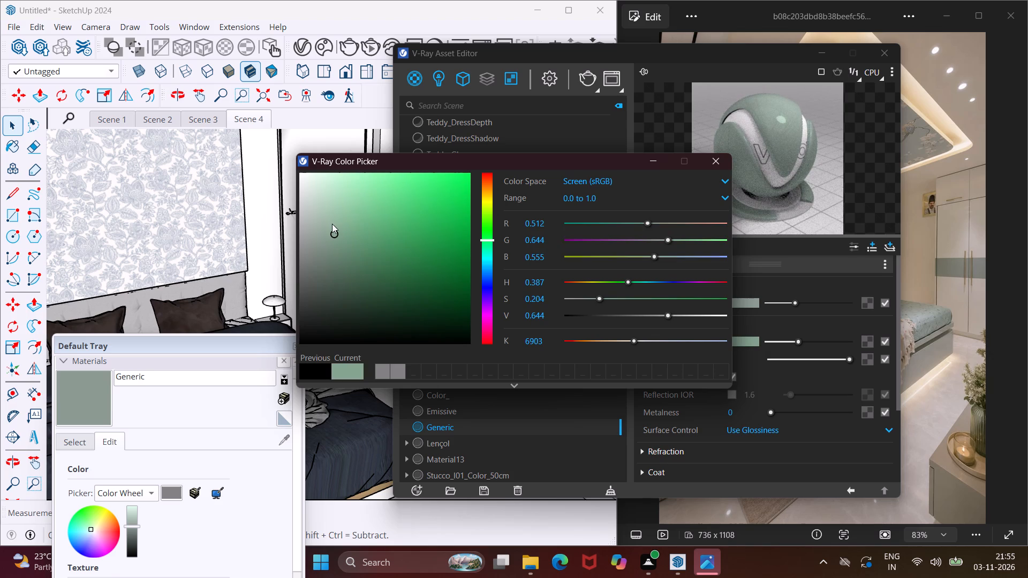
left_click(331, 239)
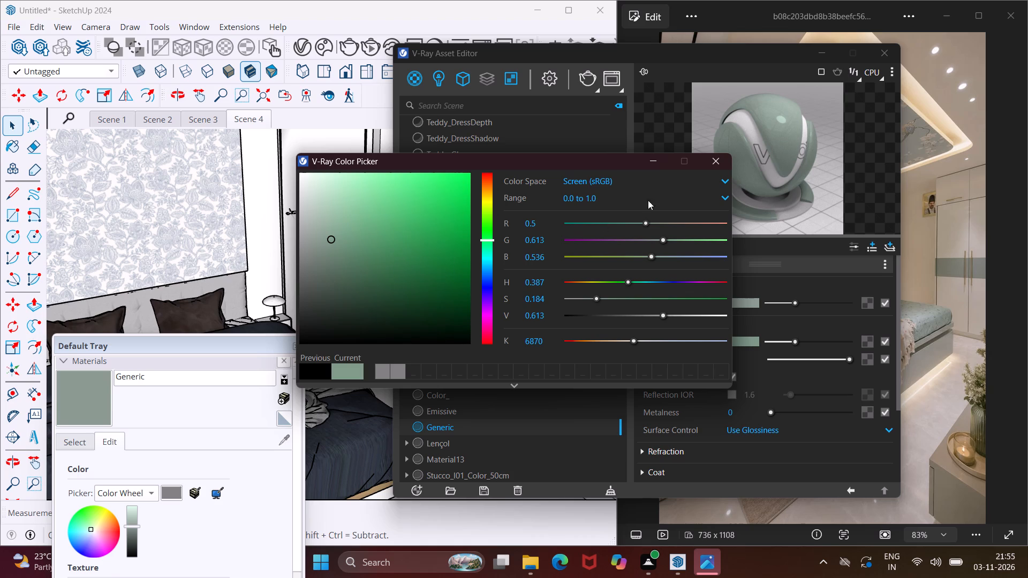
left_click(652, 163)
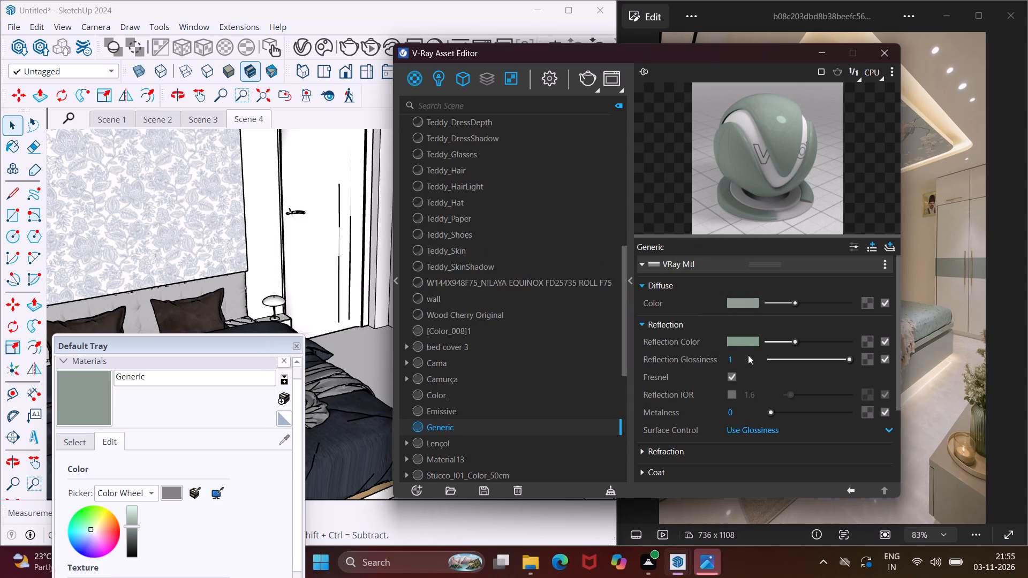
Enable Reflection IOR on the Generic material, set it to 4, and put the V-Ray Asset Editor away.
left_click(736, 394)
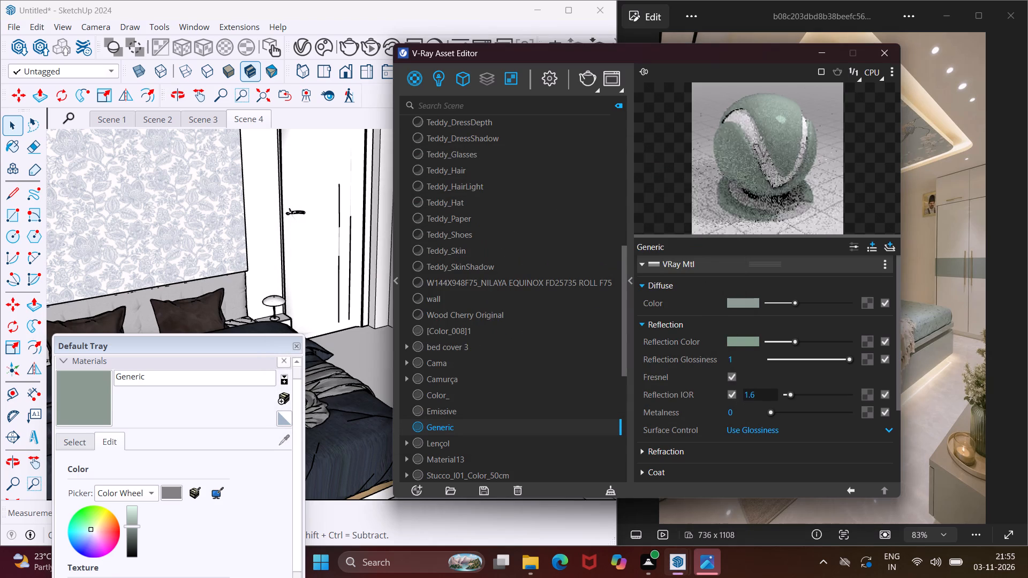
left_click(760, 395)
key("BackSpace")
key("BackSpace")
key("BackSpace")
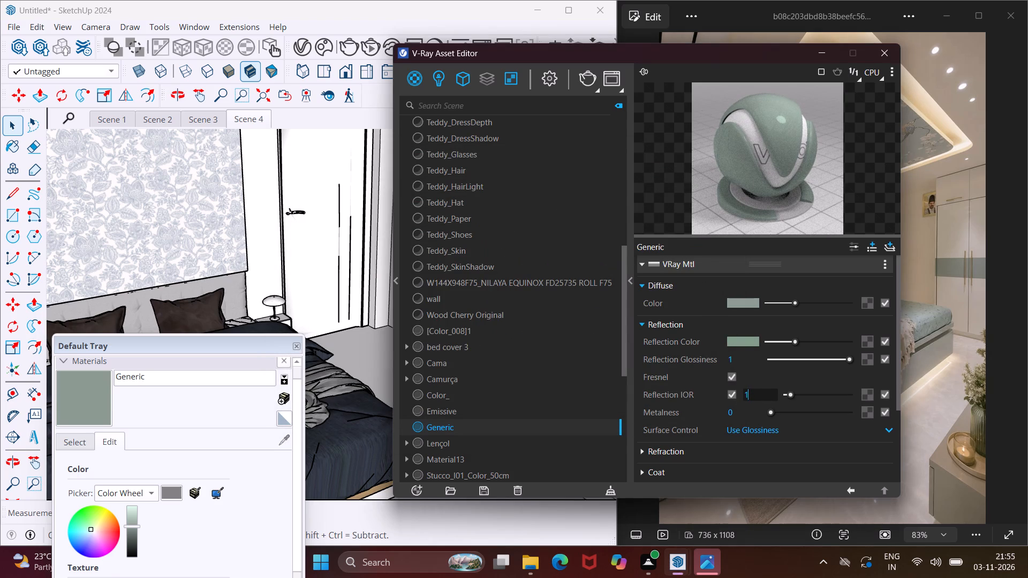
key("4")
key("Return")
double_click(535, 425)
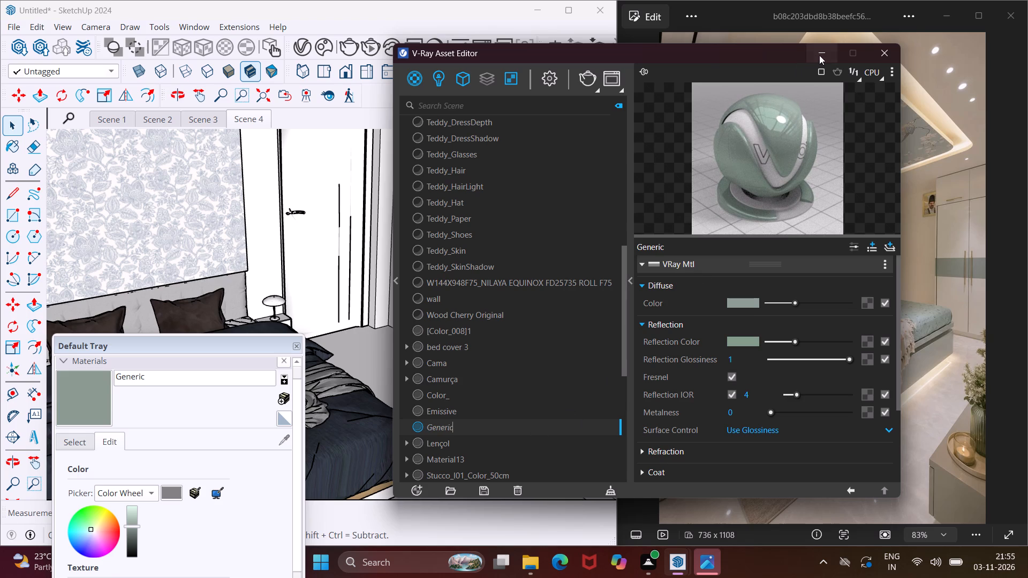
left_click(819, 55)
Paint the horizontal middle band of the first two wardrobe doors and the strip between them with the Generic green material.
left_click(94, 394)
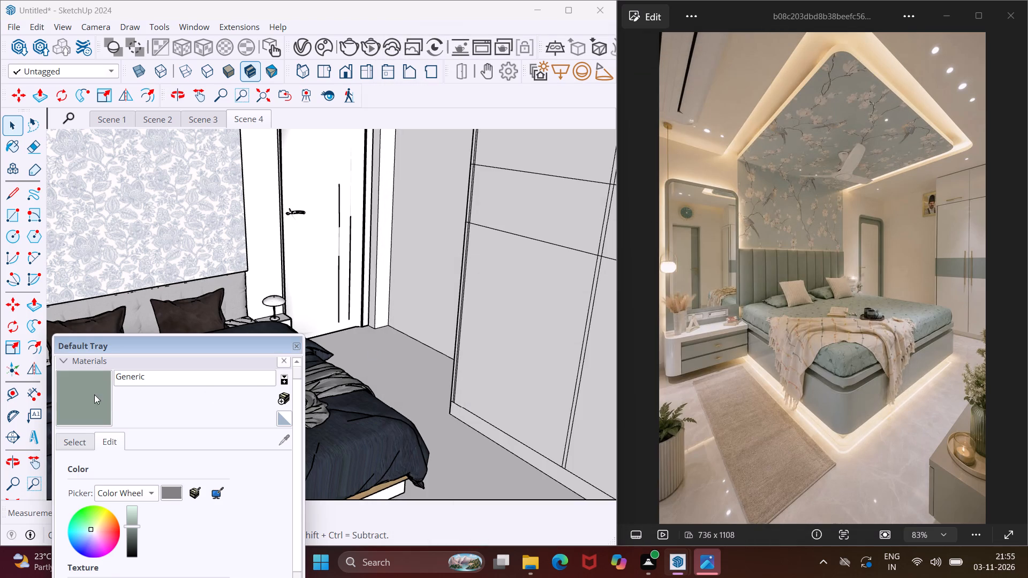
scroll(511, 212, "up", 1)
left_click(508, 210)
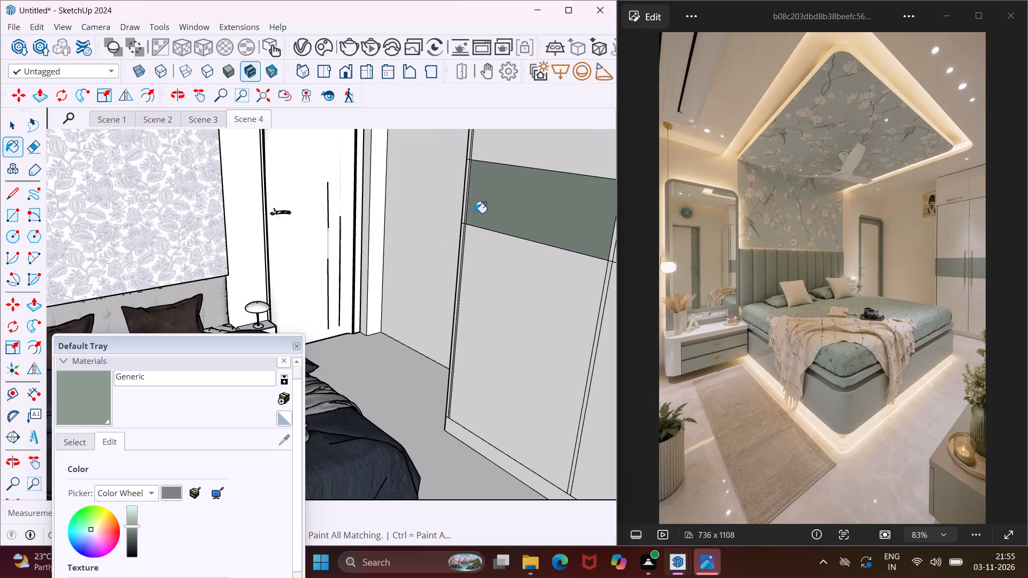
scroll(398, 220, "down", 1)
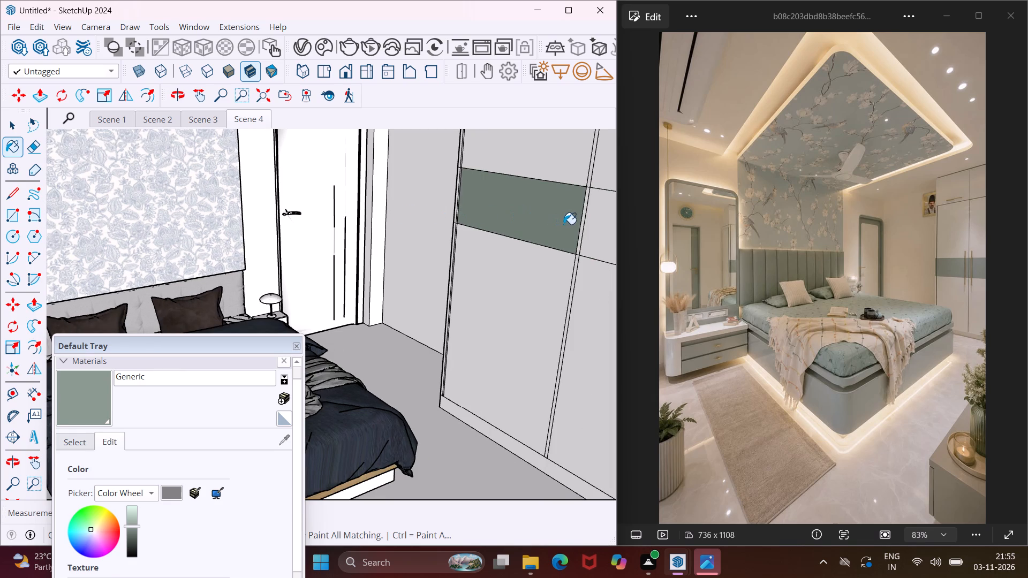
left_click(591, 232)
scroll(586, 225, "up", 2)
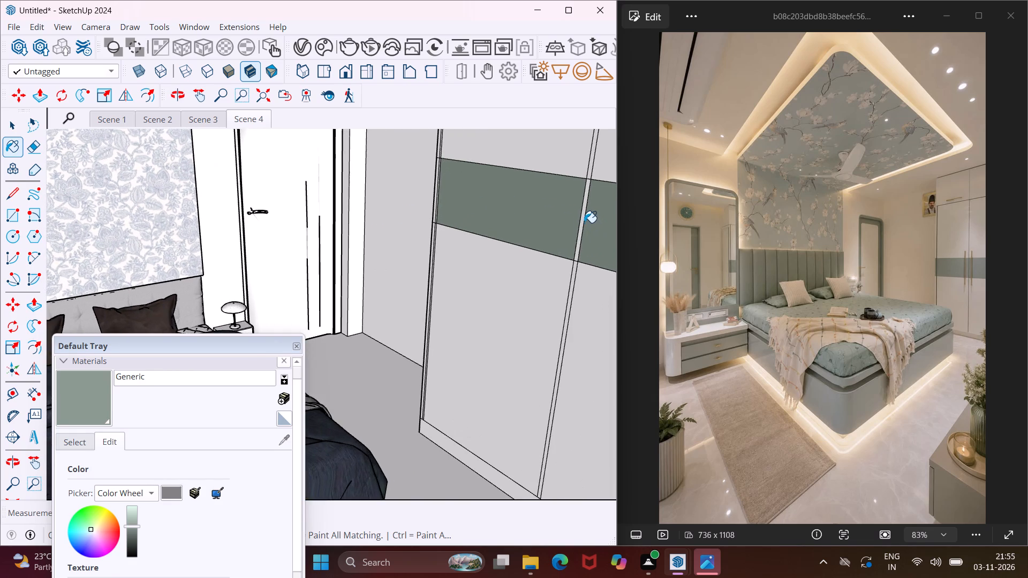
scroll(584, 222, "up", 3)
left_click(581, 213)
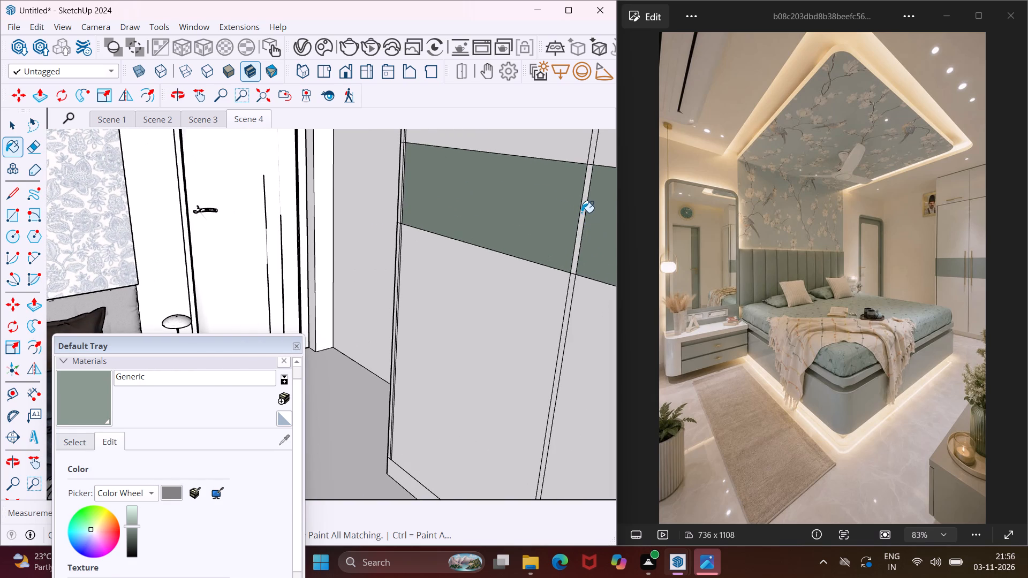
Paint the narrow edge strips at the end of the wardrobe band nearest the room door with the Generic green material.
scroll(413, 186, "up", 8)
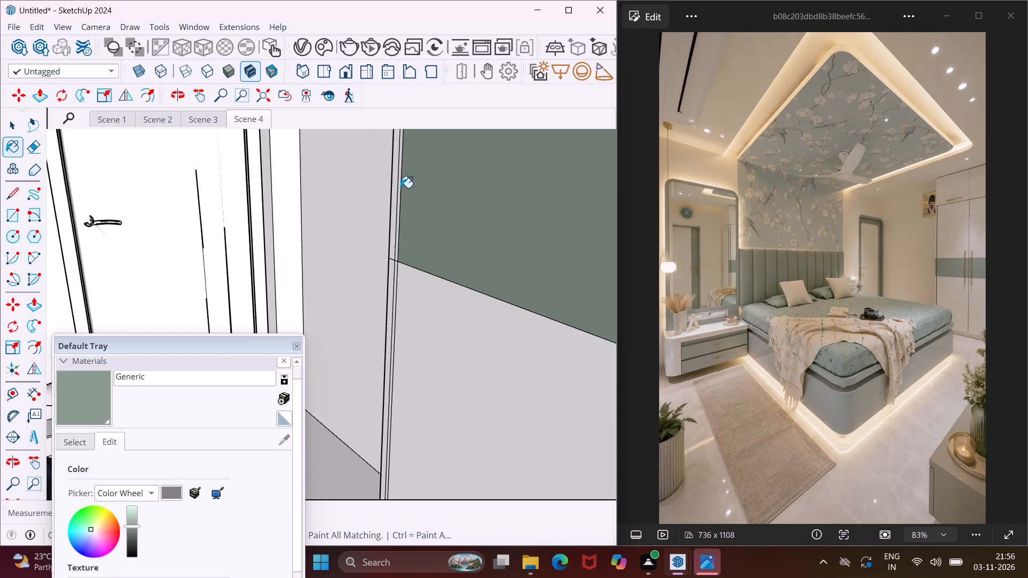
scroll(400, 188, "up", 2)
left_click(399, 188)
left_click(388, 188)
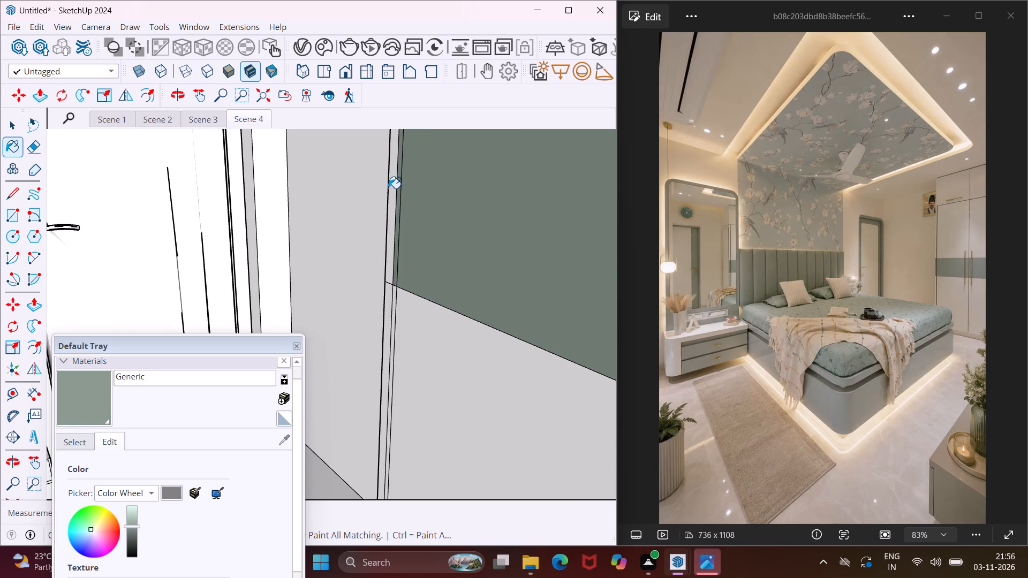
left_click(392, 201)
Continue the Generic green band over the narrow strip beyond the second wardrobe door and onto the adjoining third door.
scroll(330, 218, "down", 3)
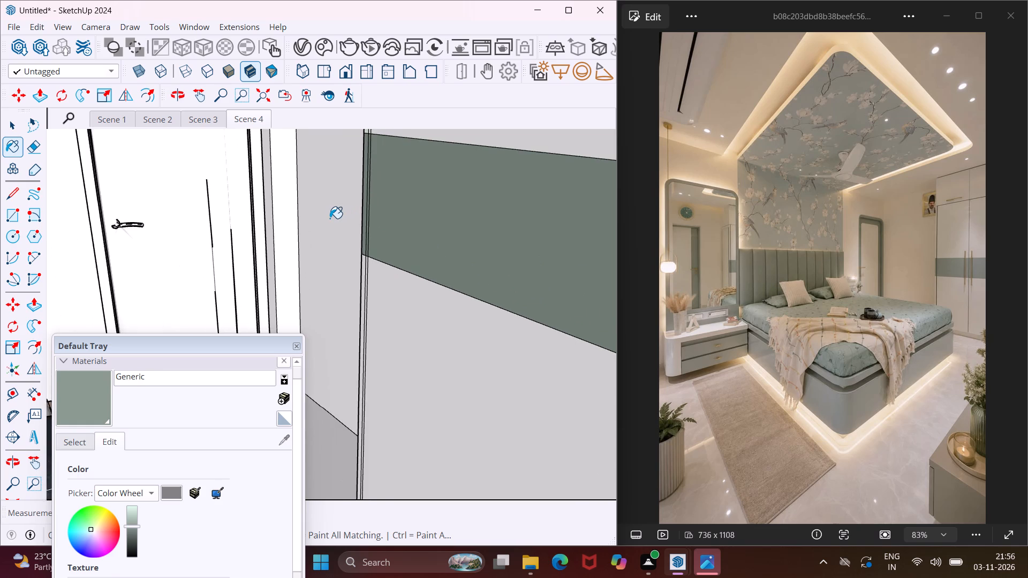
scroll(330, 218, "down", 7)
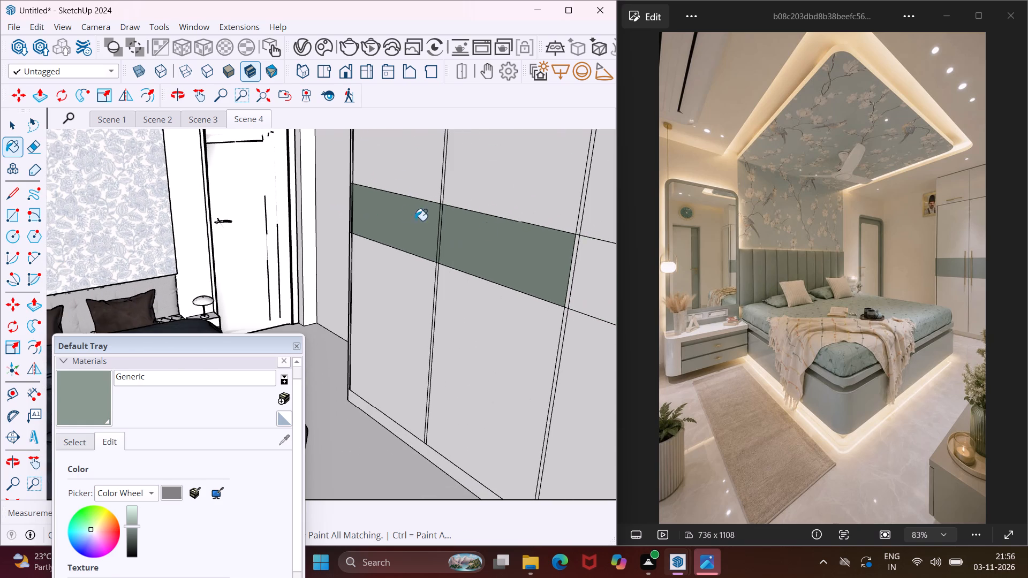
scroll(573, 252, "up", 5)
left_click(578, 245)
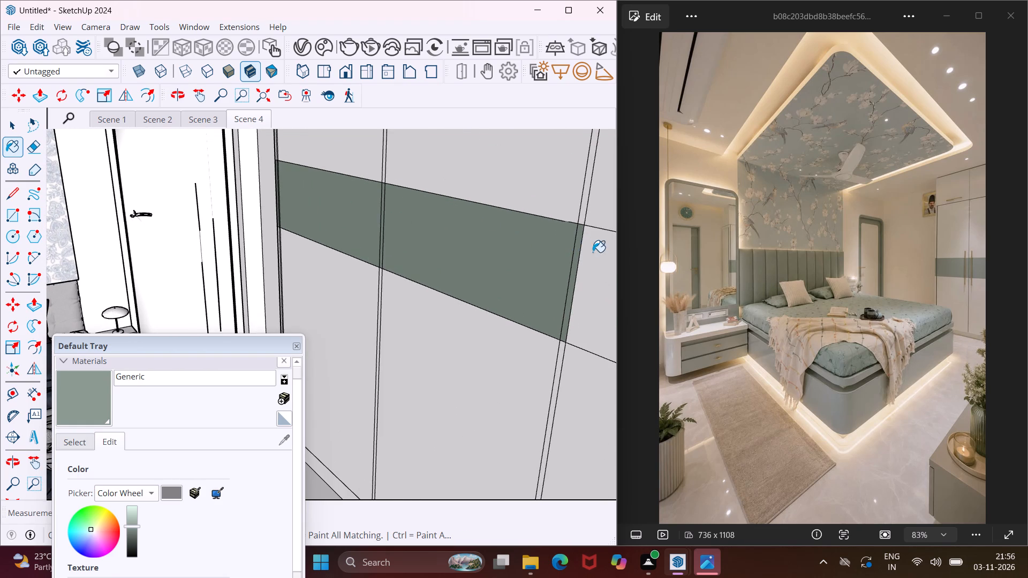
left_click(593, 252)
Paint the TV console's door nearest the wardrobe, the adjacent divider strip and the open niche's back panel with the Generic green material.
scroll(459, 230, "down", 6)
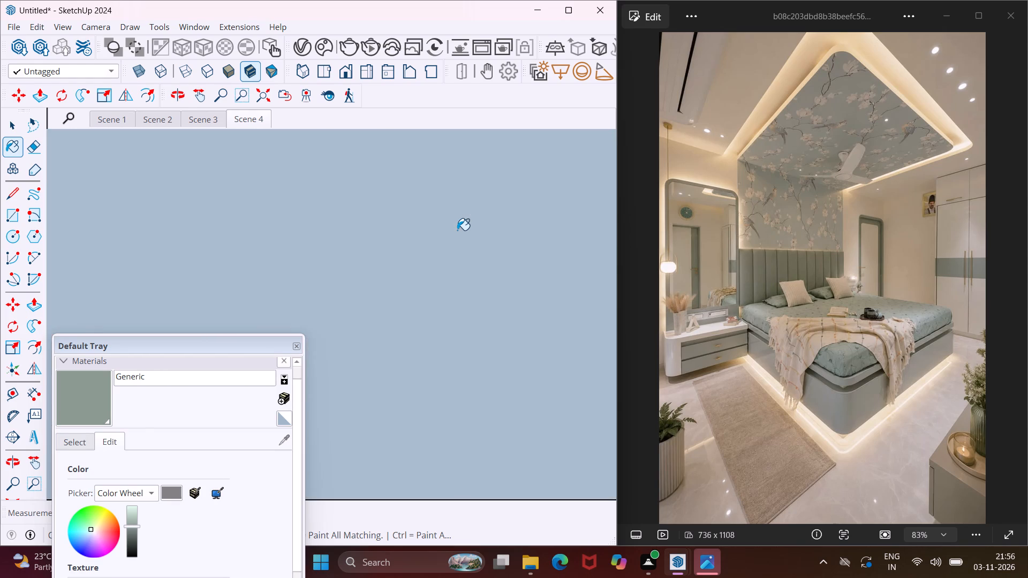
middle_click_drag(457, 231, 706, 174)
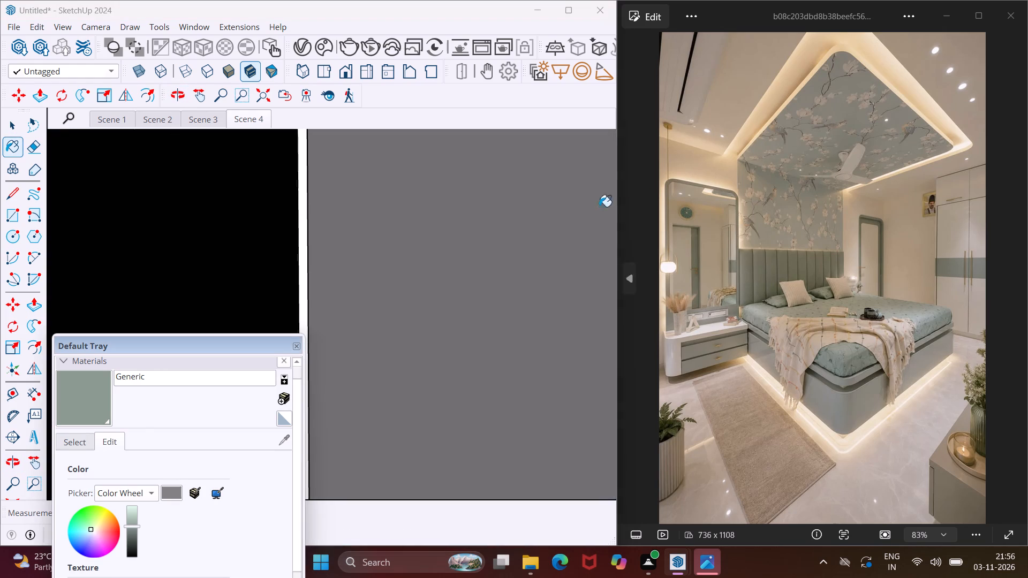
scroll(593, 209, "down", 5)
scroll(447, 250, "down", 5)
scroll(397, 260, "down", 6)
scroll(334, 263, "down", 7)
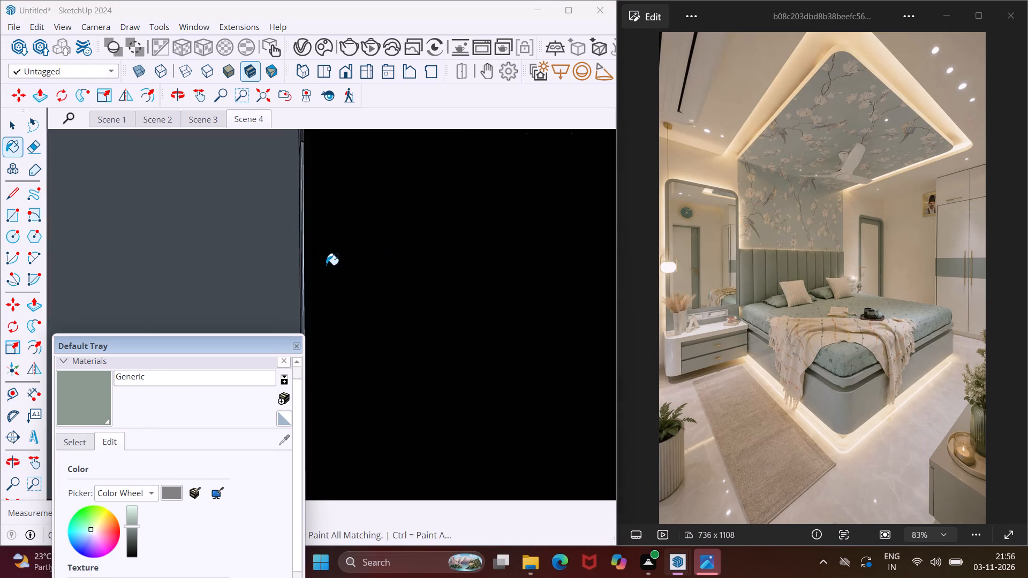
scroll(324, 265, "down", 7)
middle_click_drag(293, 265, 542, 244)
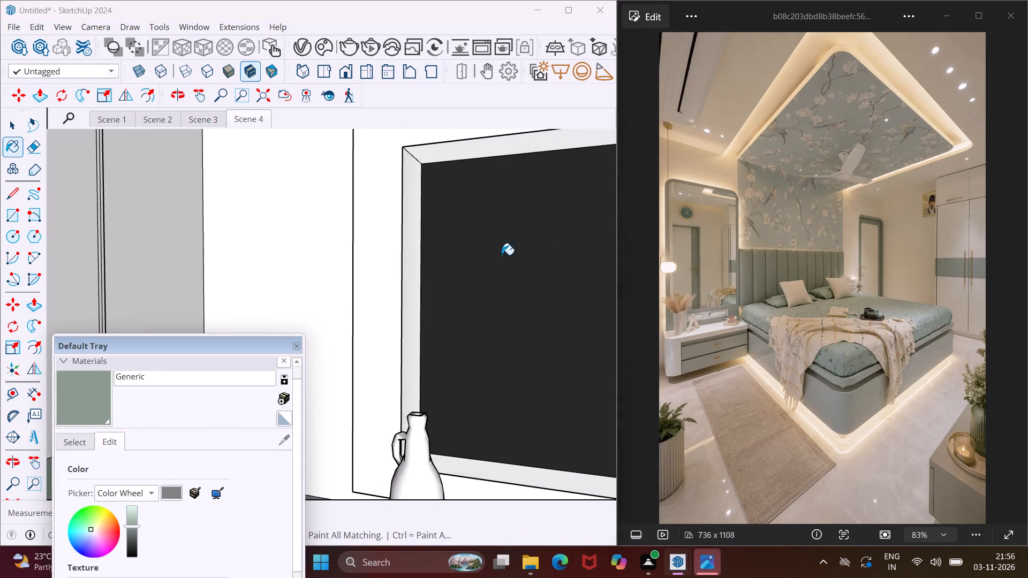
scroll(502, 255, "down", 9)
scroll(426, 270, "up", 19)
scroll(426, 270, "up", 13)
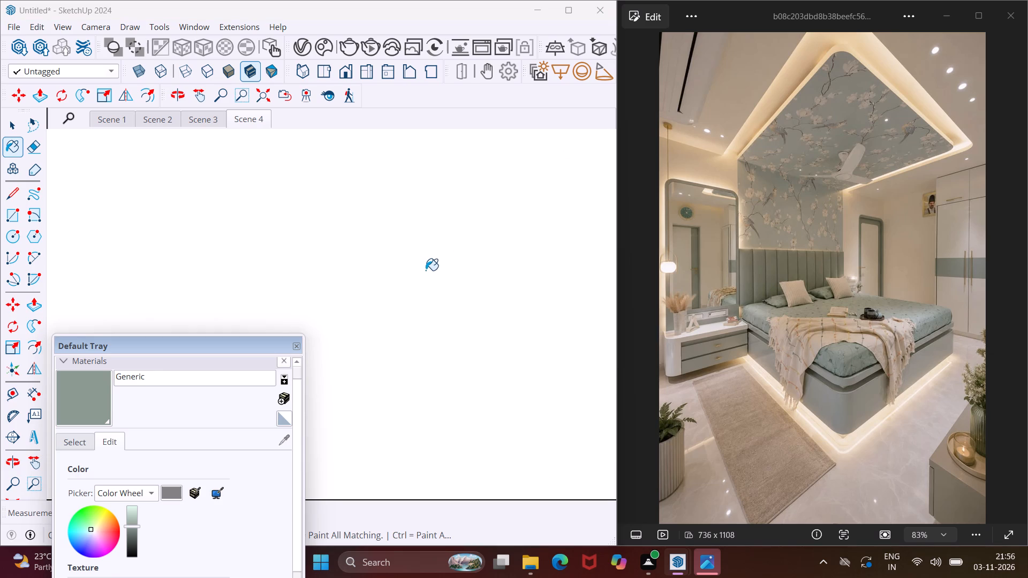
scroll(426, 270, "up", 18)
scroll(426, 270, "up", 19)
scroll(426, 270, "up", 18)
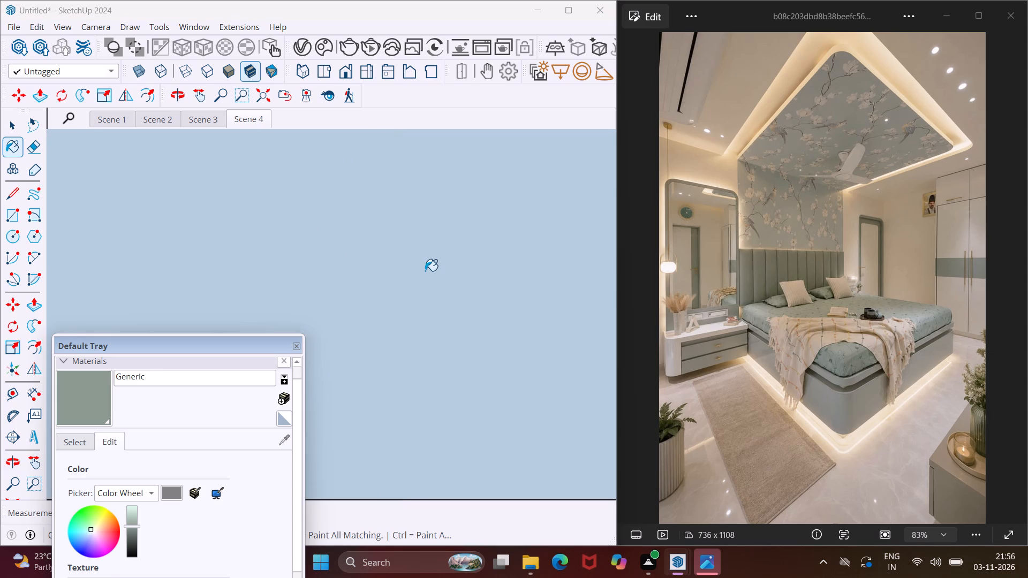
scroll(425, 271, "up", 11)
middle_click_drag(425, 271, 468, 273)
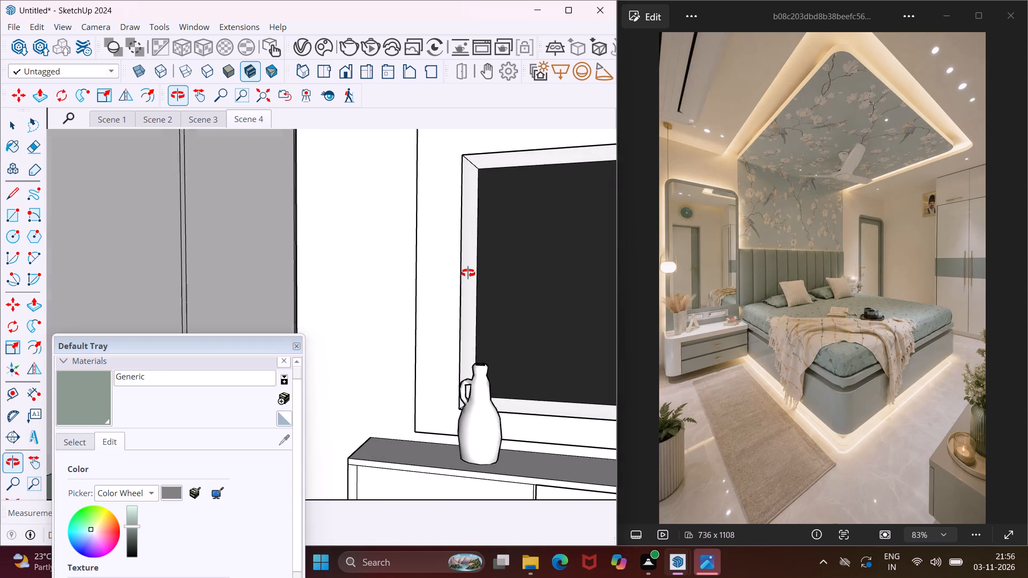
middle_click_drag(468, 273, 477, 272)
scroll(398, 299, "down", 1)
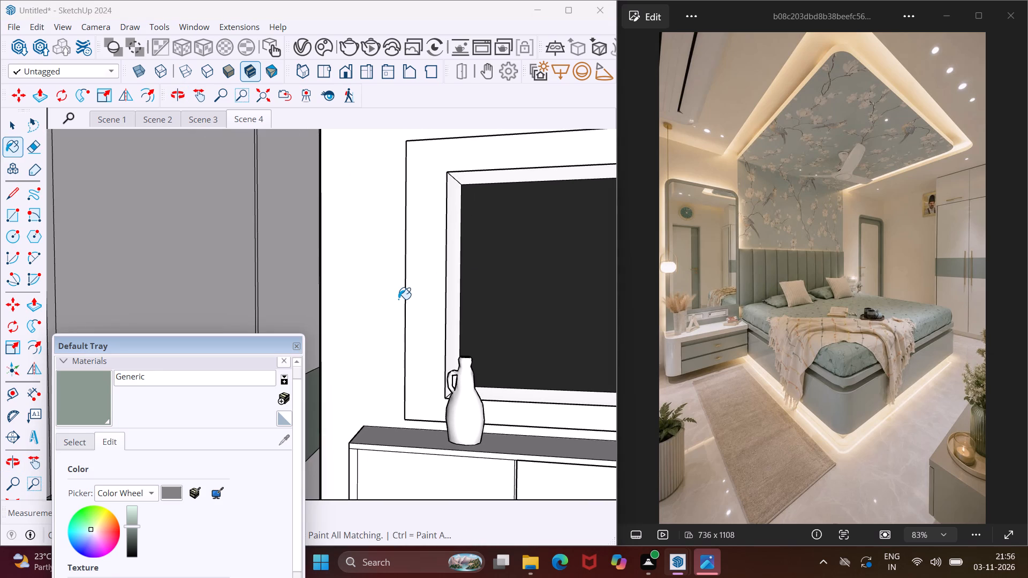
middle_click_drag(398, 299, 419, 298)
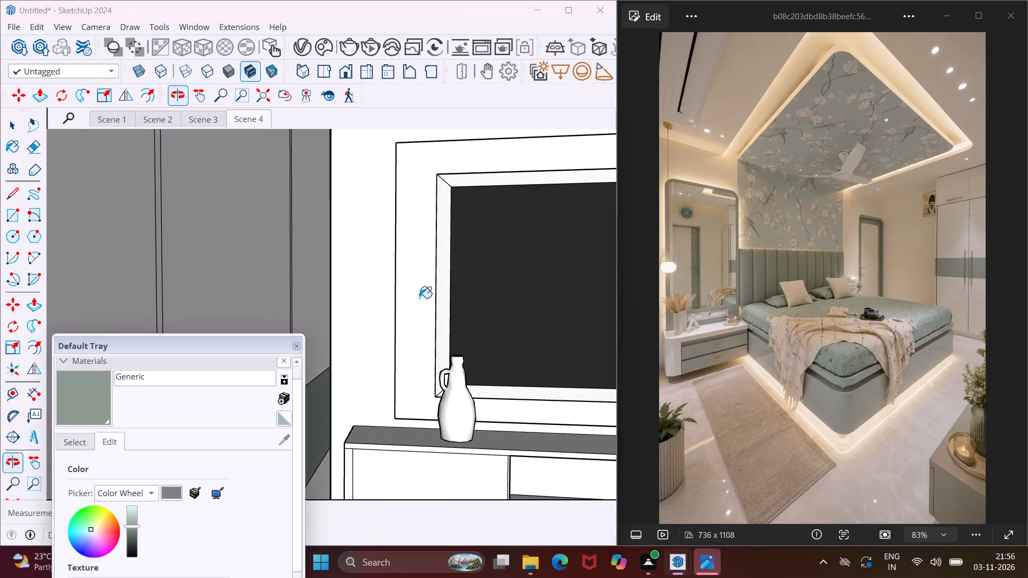
scroll(432, 451, "up", 3)
left_click(409, 464)
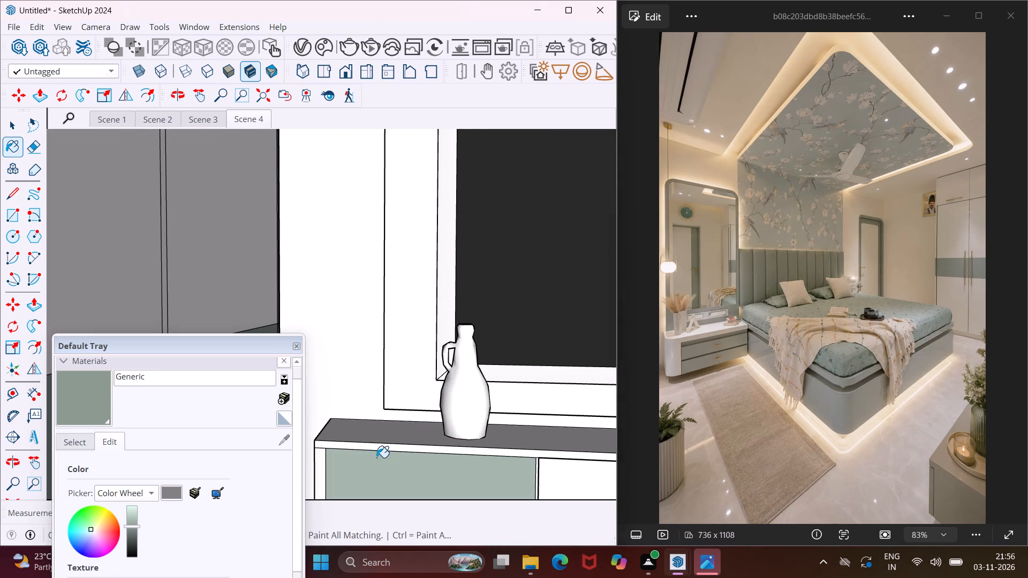
scroll(325, 449, "down", 3)
left_click(495, 478)
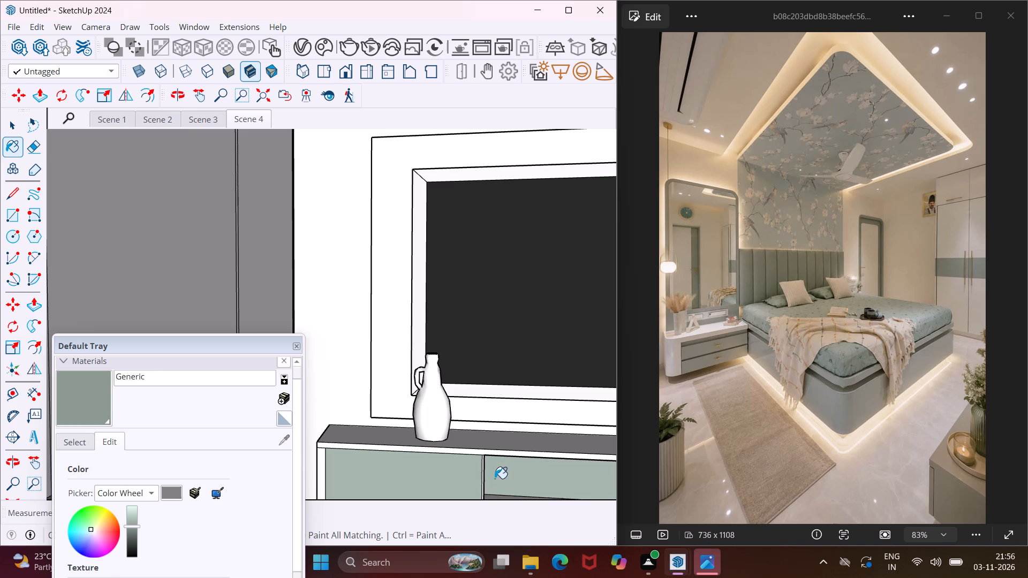
scroll(479, 468, "up", 10)
left_click(486, 460)
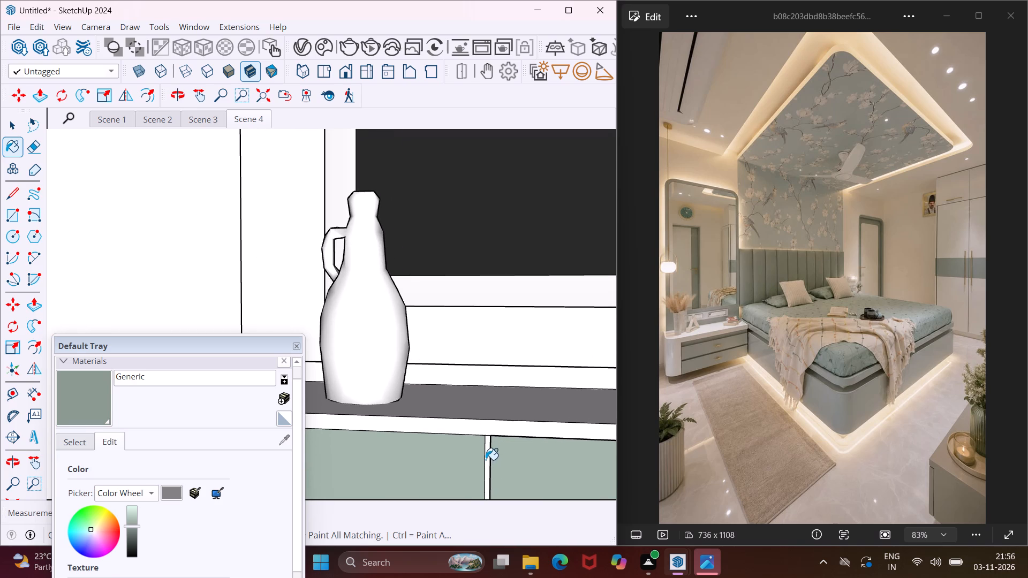
Paint the niche's shelf, wardrobe-side inner face and ceiling, plus the front panel below it, with the Generic green material.
scroll(381, 443, "down", 11)
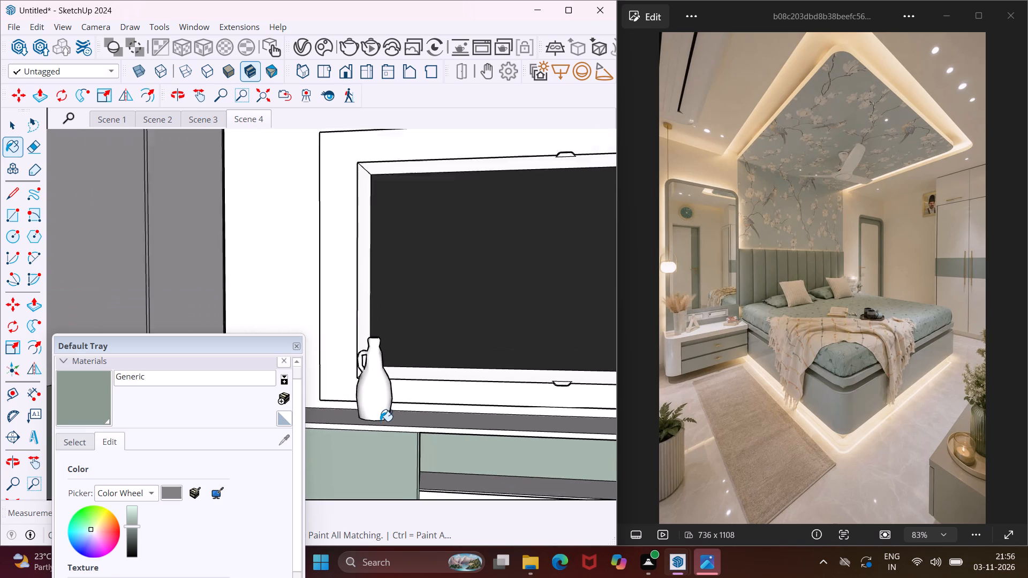
scroll(380, 421, "down", 2)
scroll(446, 474, "up", 7)
left_click(445, 474)
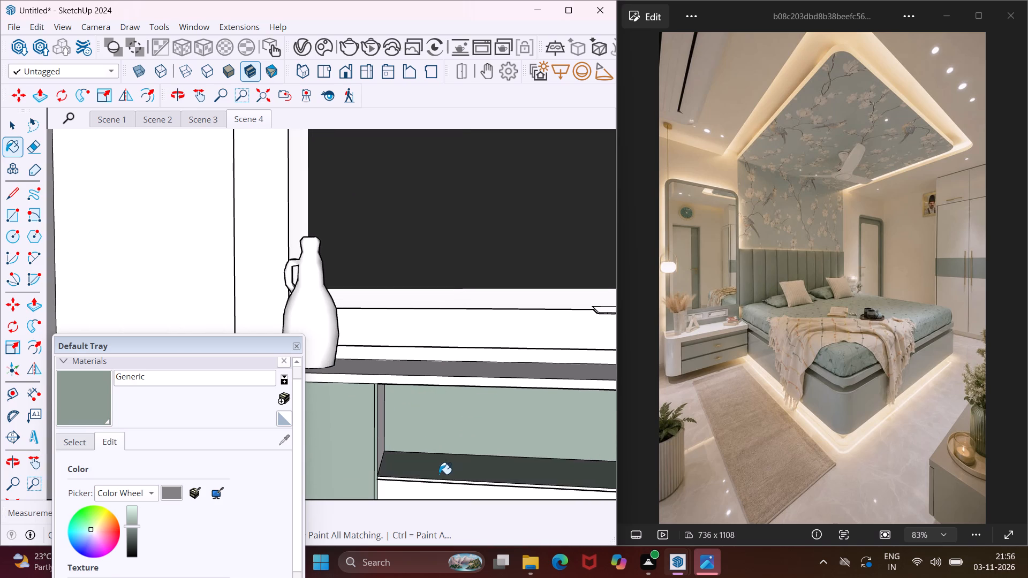
scroll(427, 467, "up", 3)
middle_click_drag(426, 466, 399, 415)
left_click(365, 394)
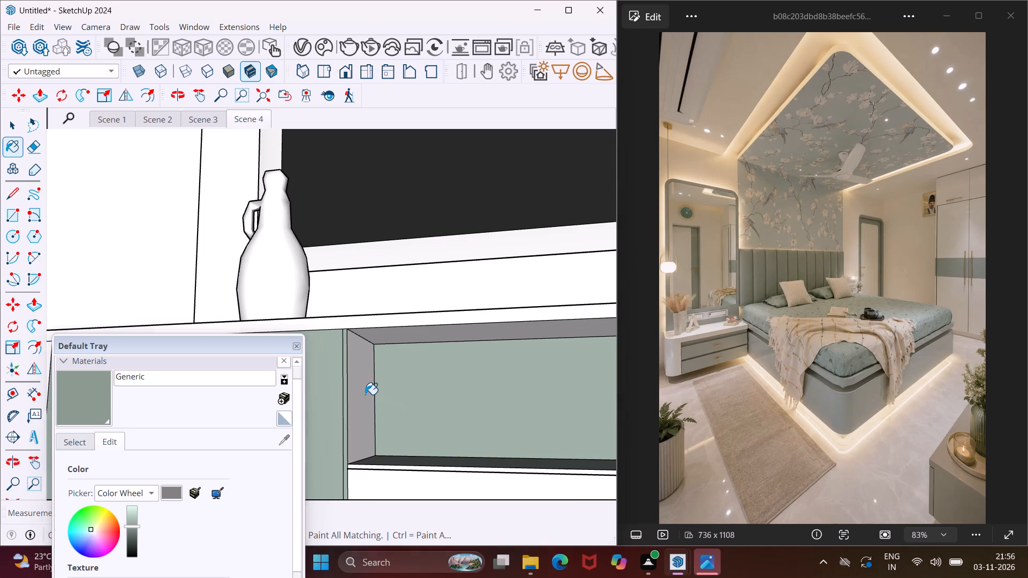
left_click(388, 333)
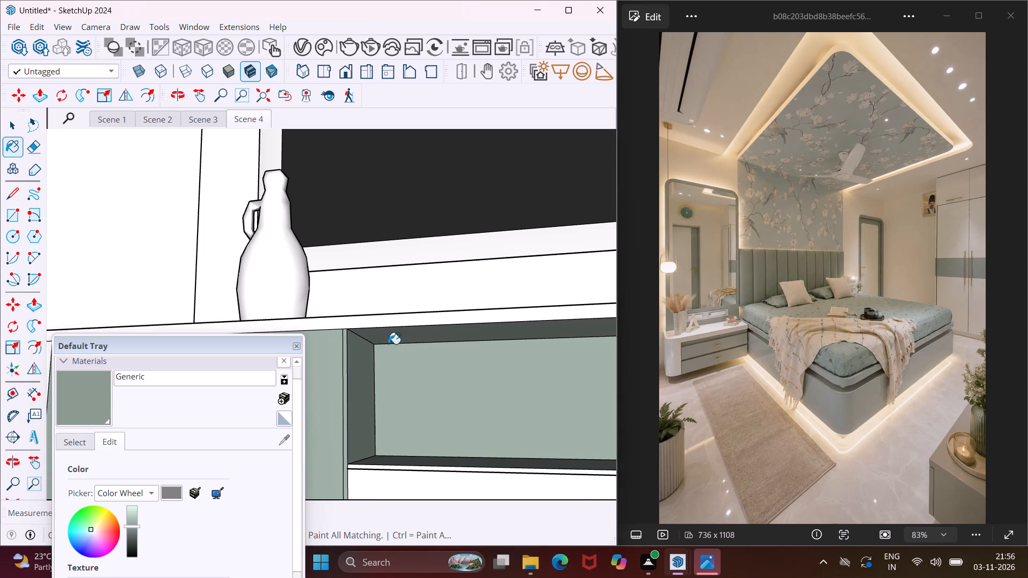
left_click(383, 480)
Paint the TV console's far door, its adjoining divider strip and the niche's remaining inner side with the Generic green material.
scroll(375, 470, "up", 3)
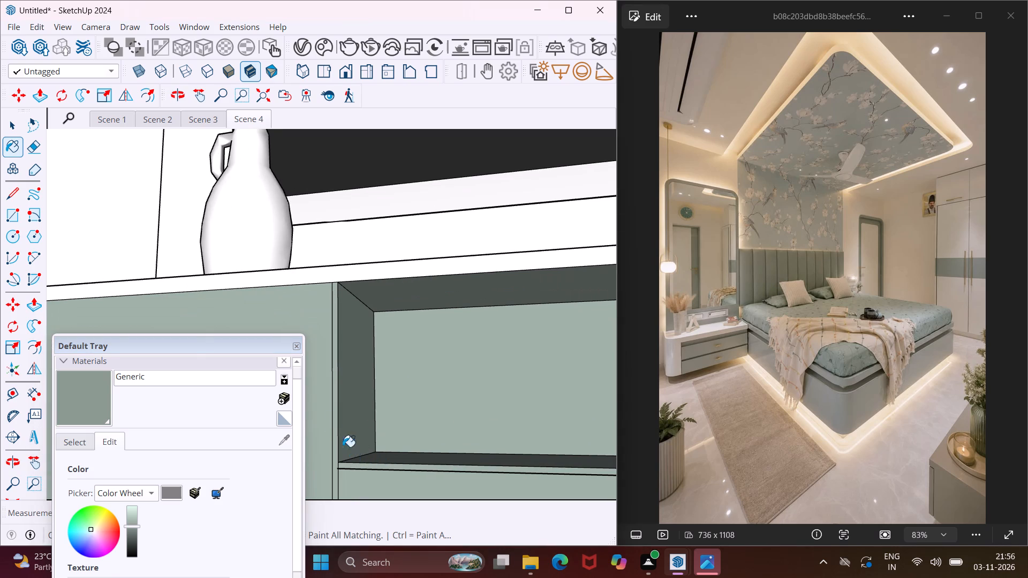
scroll(313, 410, "down", 9)
middle_click_drag(348, 382, 359, 382)
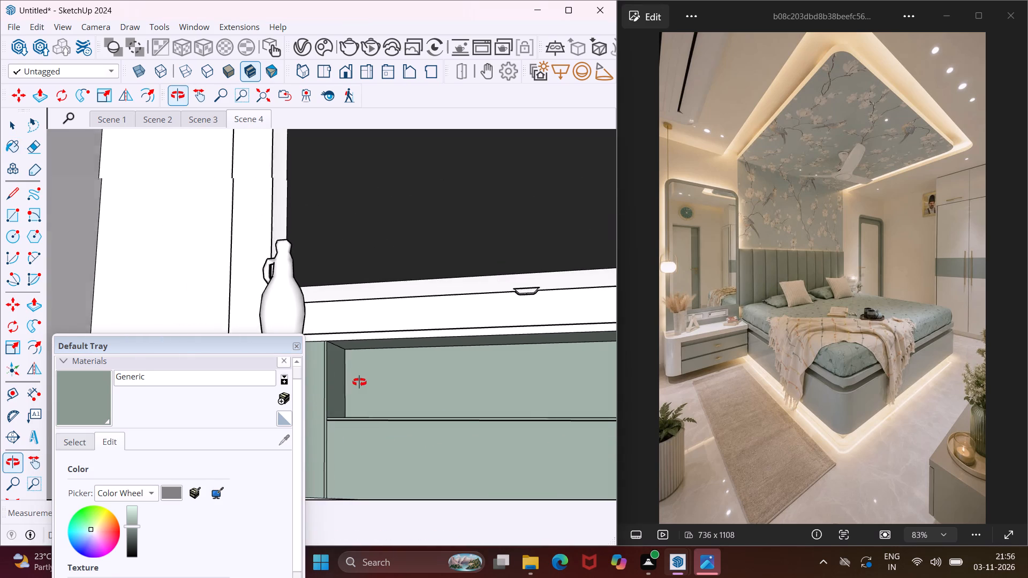
middle_click_drag(359, 382, 361, 382)
scroll(353, 435, "down", 2)
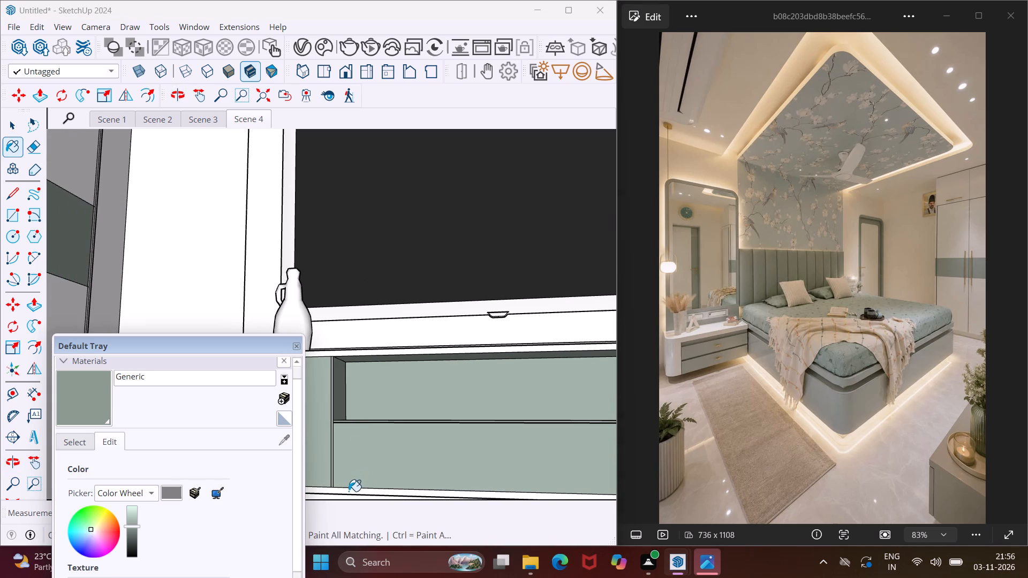
scroll(349, 491, "up", 5)
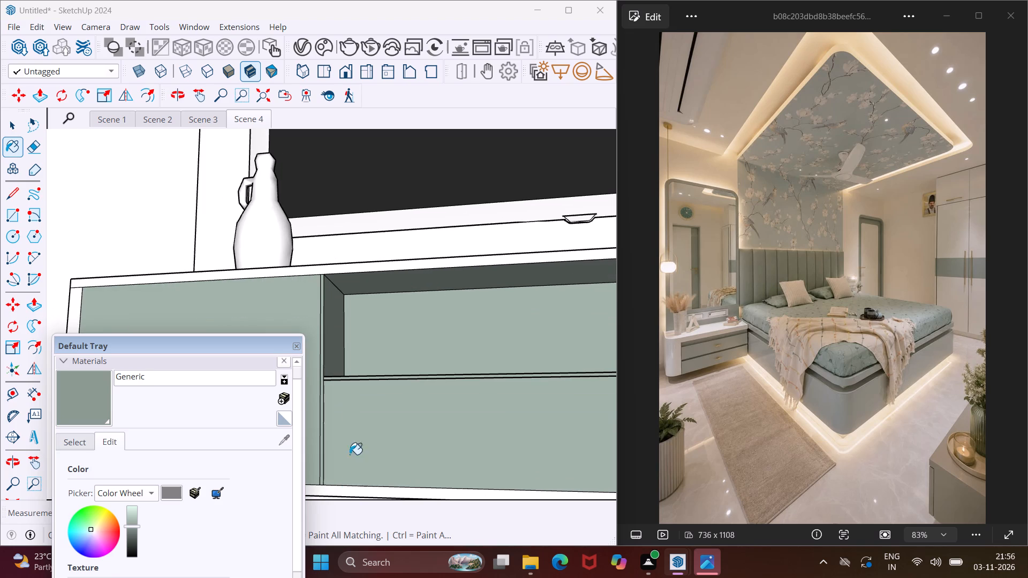
scroll(365, 385, "down", 6)
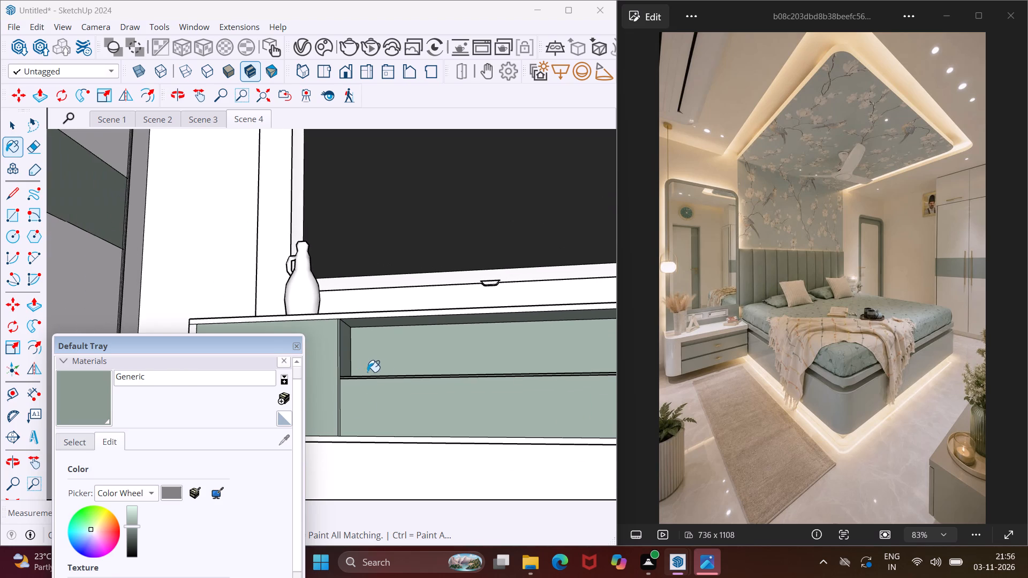
middle_click_drag(394, 382, 352, 390)
scroll(335, 384, "down", 3)
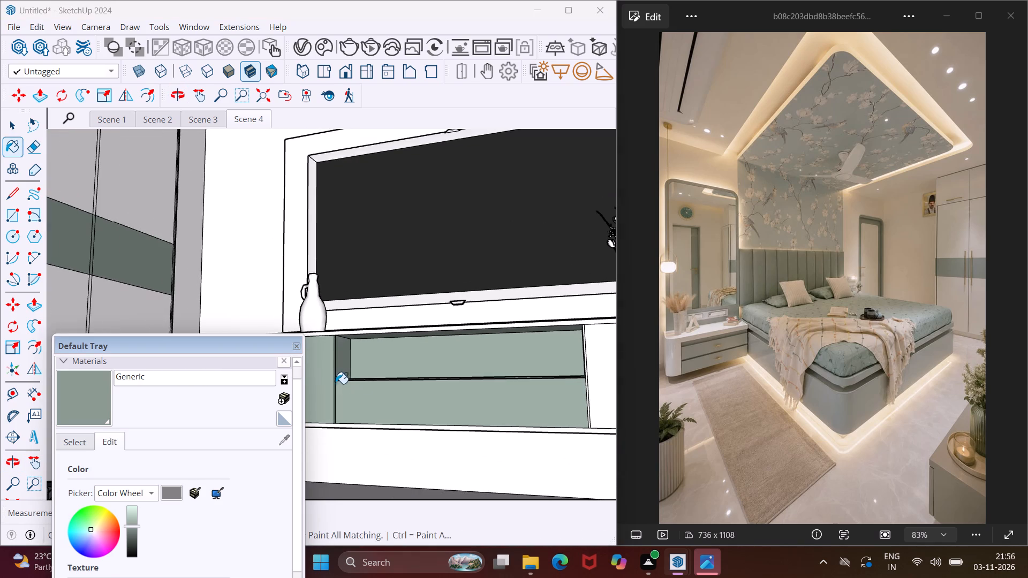
scroll(573, 375, "up", 8)
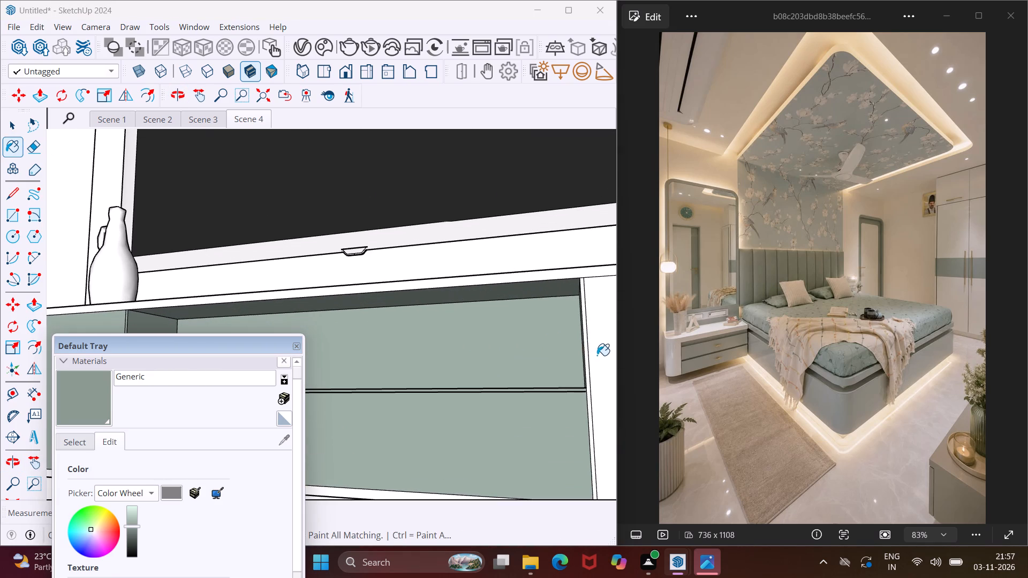
left_click(597, 355)
scroll(586, 367, "up", 2)
left_click(586, 368)
scroll(402, 367, "down", 4)
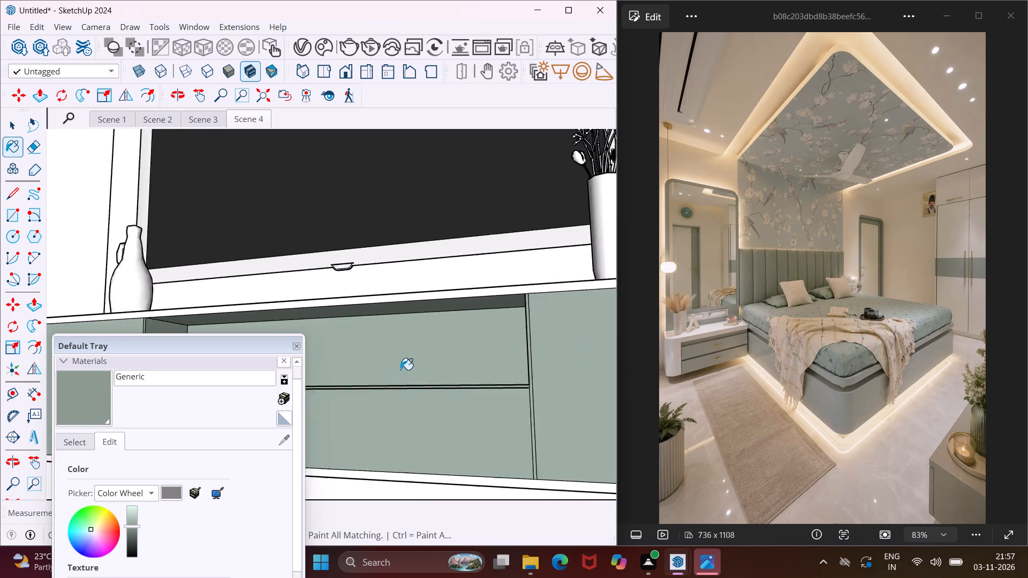
scroll(400, 370, "down", 5)
middle_click_drag(419, 369, 528, 369)
scroll(546, 369, "up", 3)
middle_click_drag(546, 369, 666, 383)
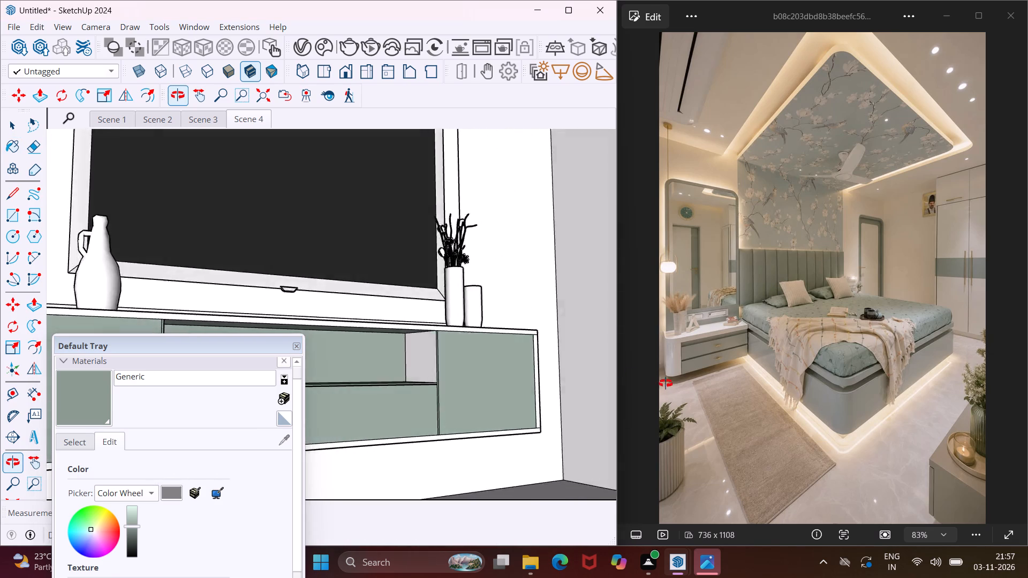
middle_click_drag(666, 383, 604, 387)
scroll(507, 371, "up", 4)
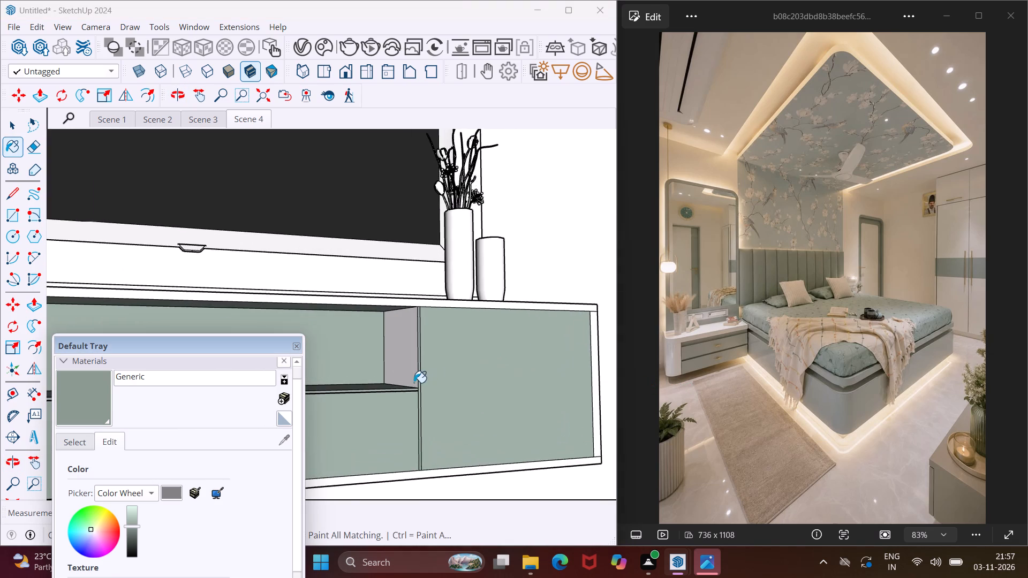
scroll(412, 381, "up", 3)
left_click(408, 366)
Paint both drawer fronts and the narrow strips between and above them on the cabinet below the mirror with the Generic green material.
middle_click_drag(444, 371, 584, 362)
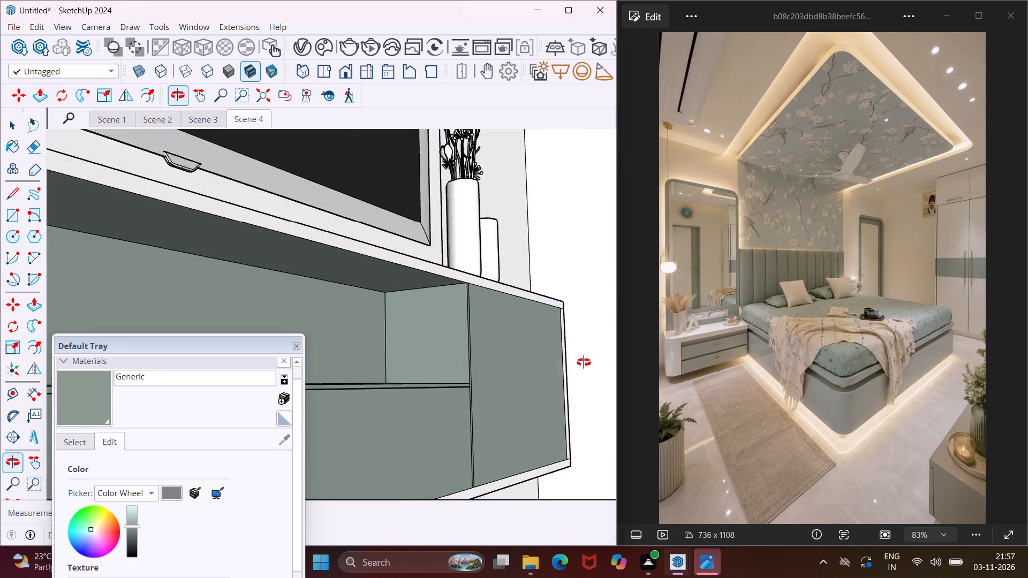
middle_click_drag(584, 362, 613, 368)
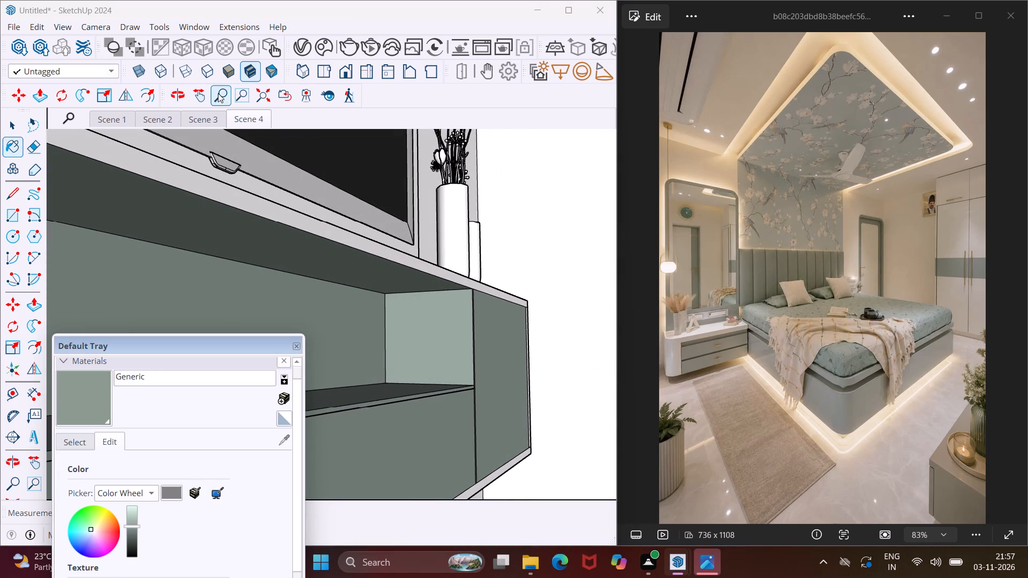
left_click(207, 91)
left_click_drag(575, 355, 517, 354)
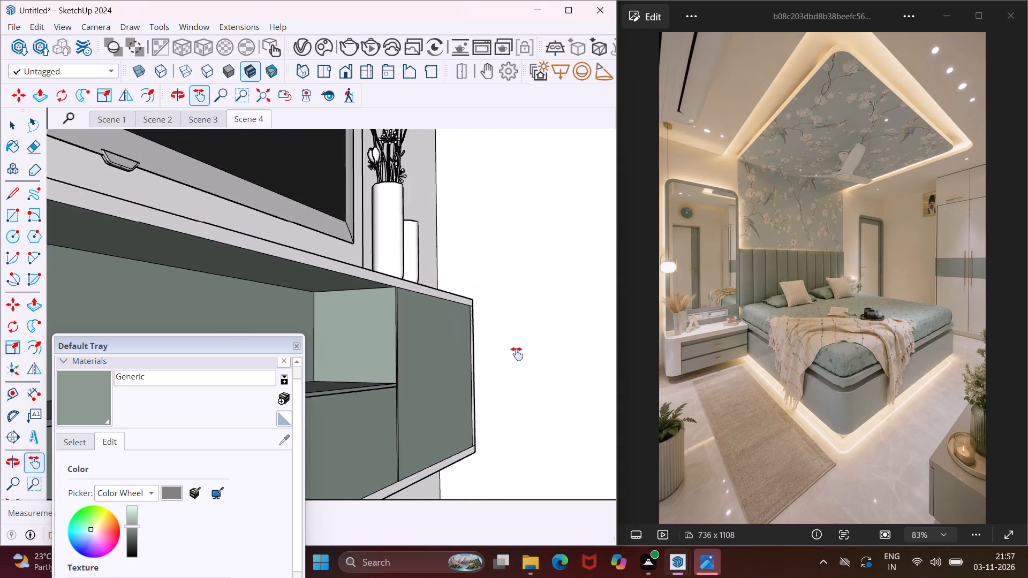
left_click_drag(517, 354, 313, 351)
scroll(439, 377, "down", 2)
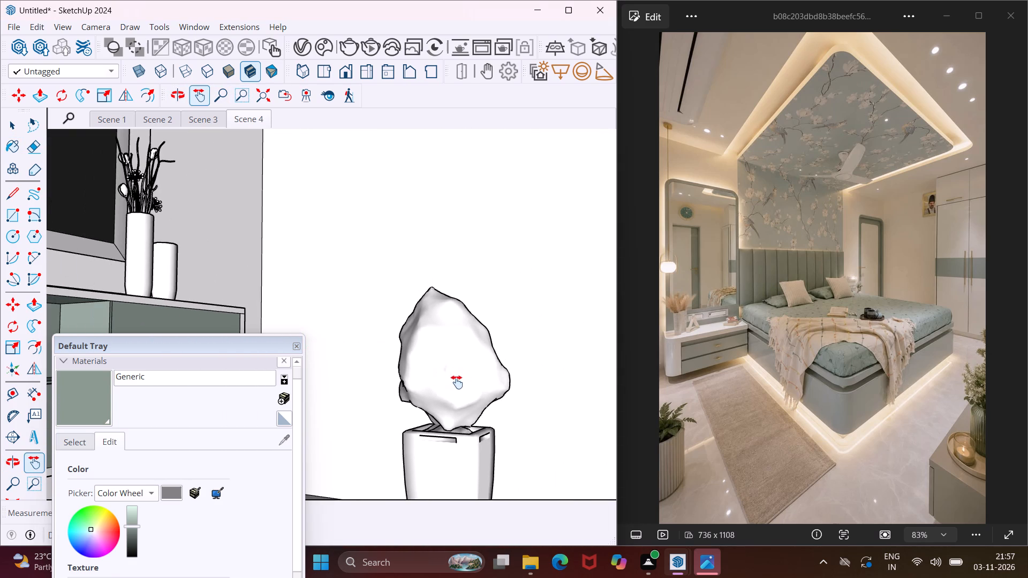
left_click_drag(467, 387, 307, 364)
scroll(330, 370, "down", 3)
middle_click_drag(358, 378, 495, 382)
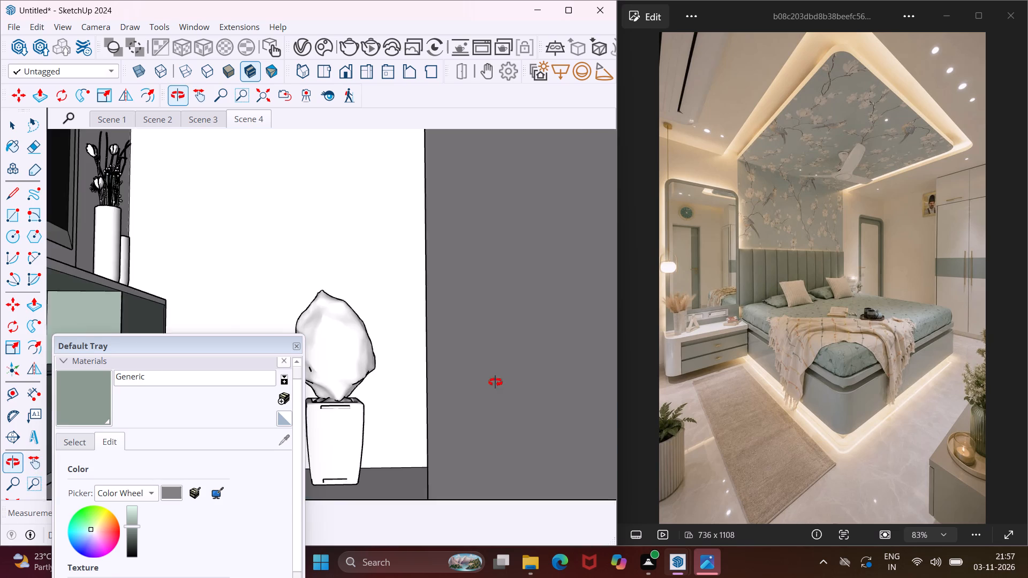
middle_click_drag(495, 382, 520, 385)
left_click_drag(549, 393, 424, 389)
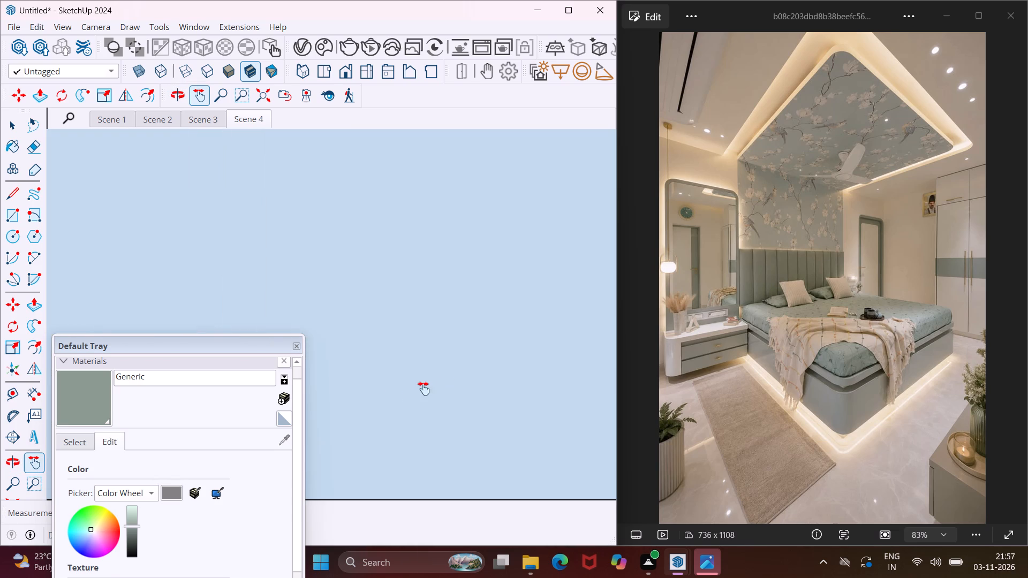
left_click_drag(424, 389, 519, 400)
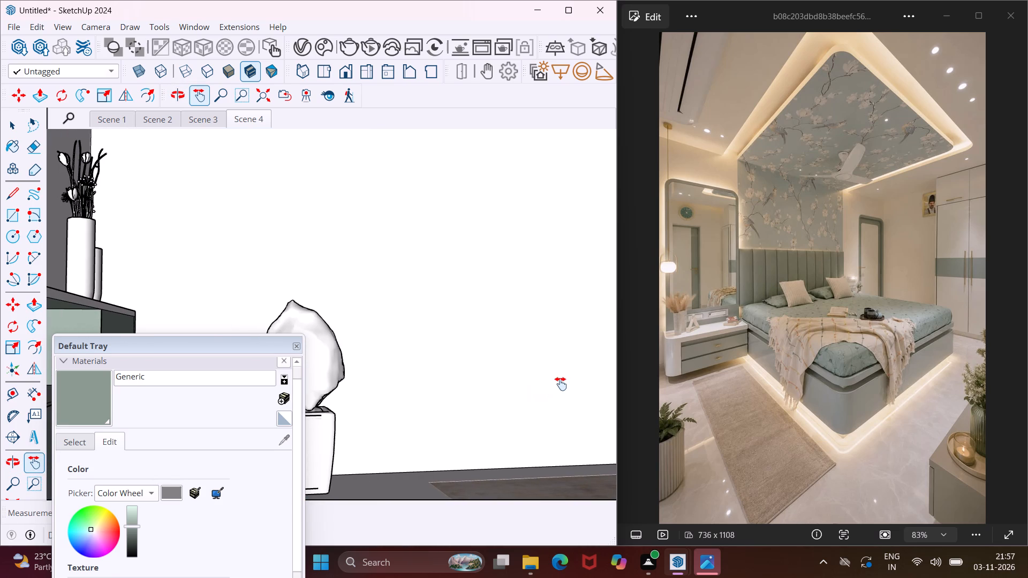
middle_click_drag(561, 384, 587, 425)
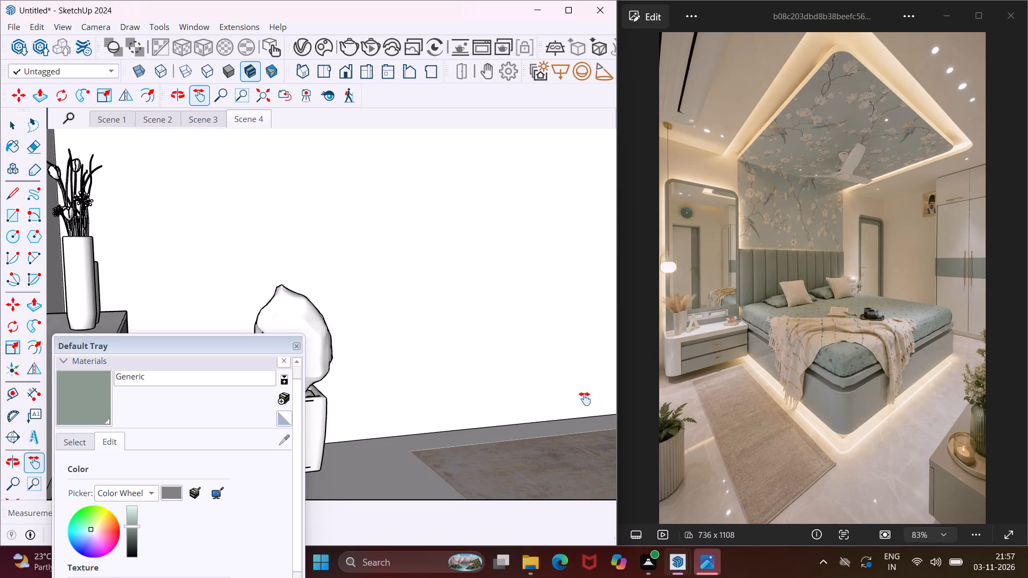
left_click_drag(575, 391, 506, 410)
left_click(506, 411)
left_click_drag(483, 399, 513, 398)
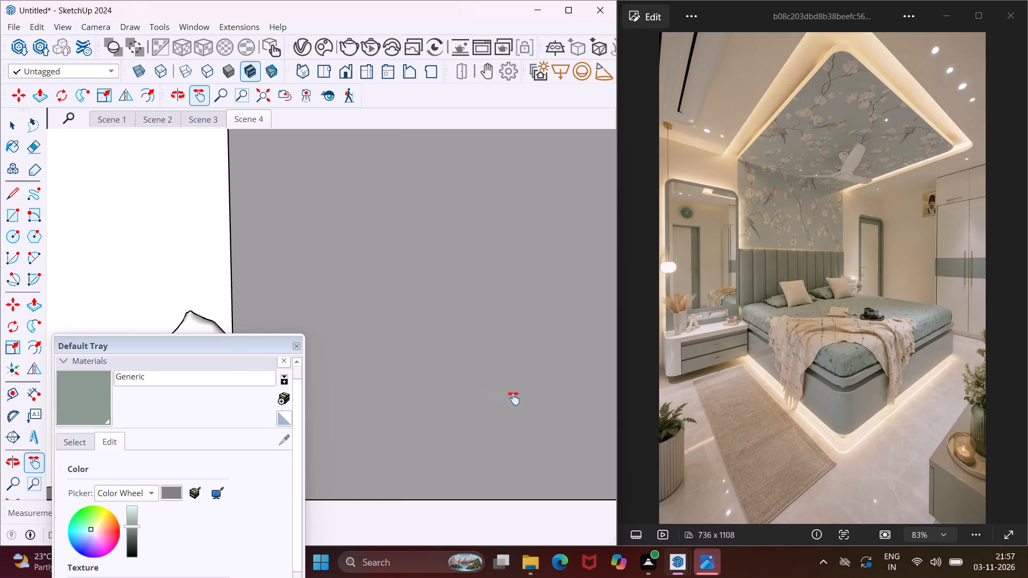
left_click_drag(513, 398, 733, 398)
middle_click_drag(471, 372, 600, 371)
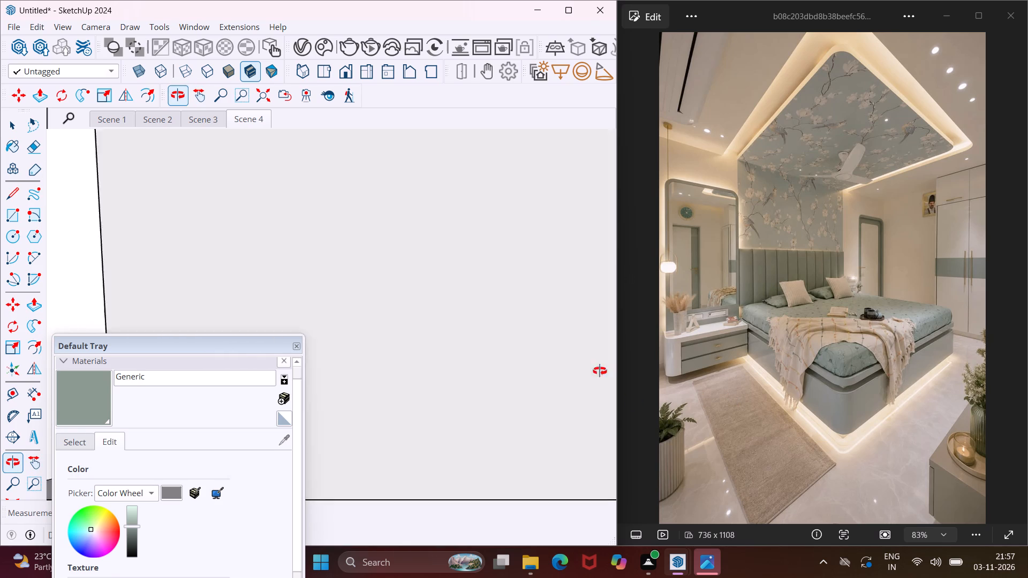
middle_click_drag(600, 371, 629, 371)
left_click_drag(413, 341, 671, 294)
left_click_drag(347, 359, 601, 316)
left_click_drag(376, 337, 559, 321)
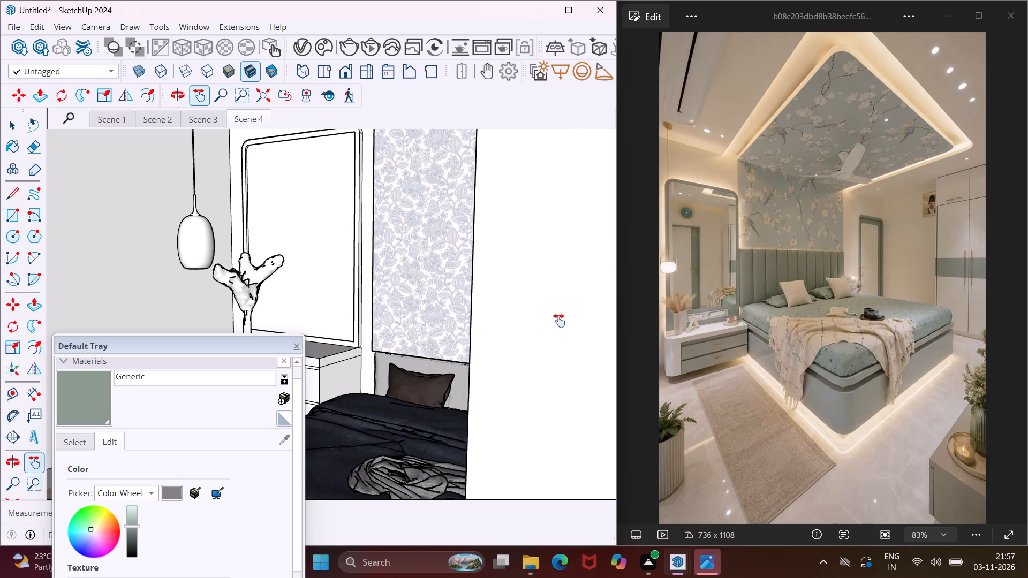
left_click_drag(559, 321, 638, 321)
left_click_drag(351, 390, 482, 385)
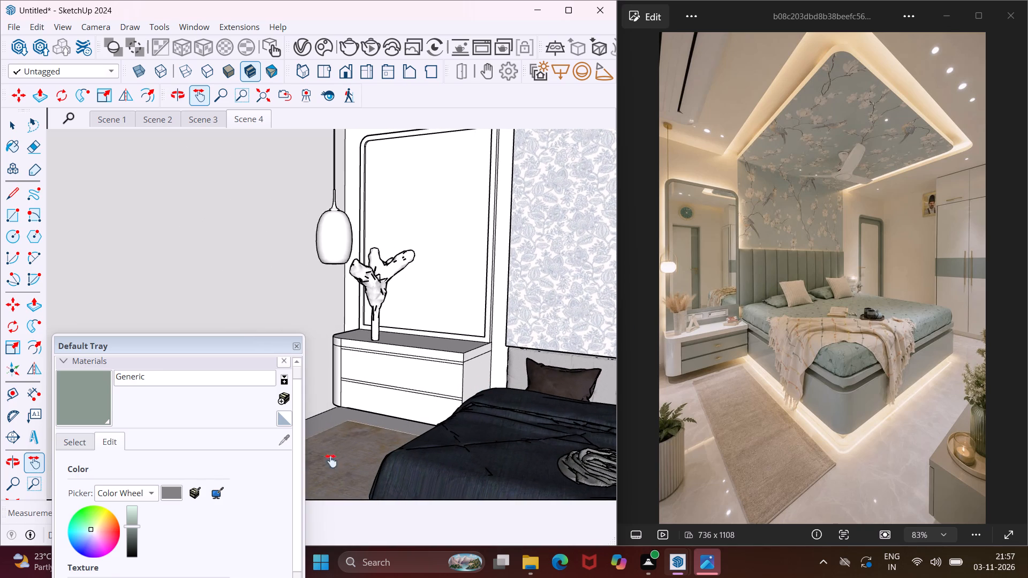
left_click(99, 406)
scroll(360, 405, "up", 8)
left_click(387, 401)
left_click(389, 349)
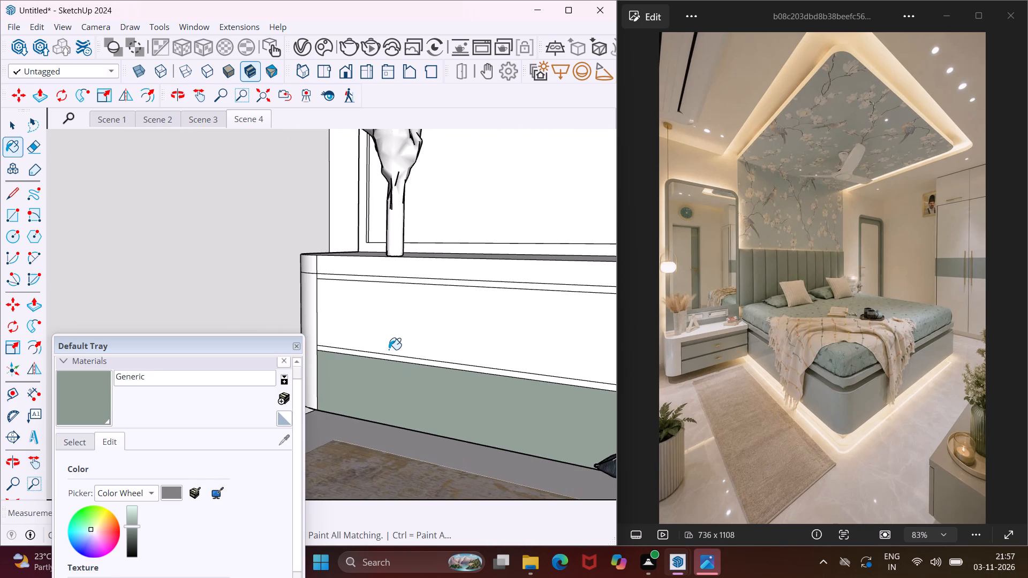
scroll(398, 357, "up", 2)
left_click(398, 359)
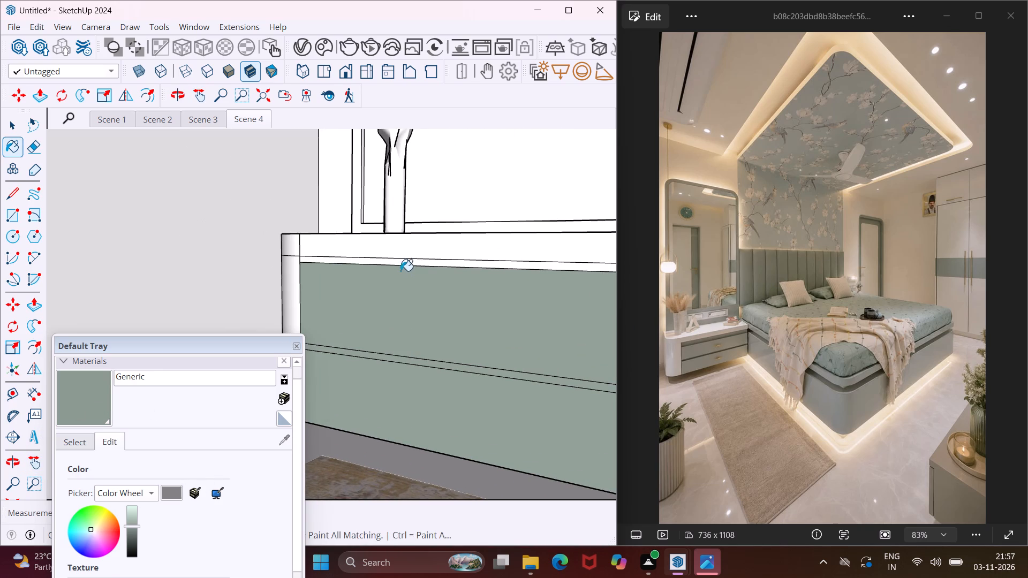
left_click(402, 262)
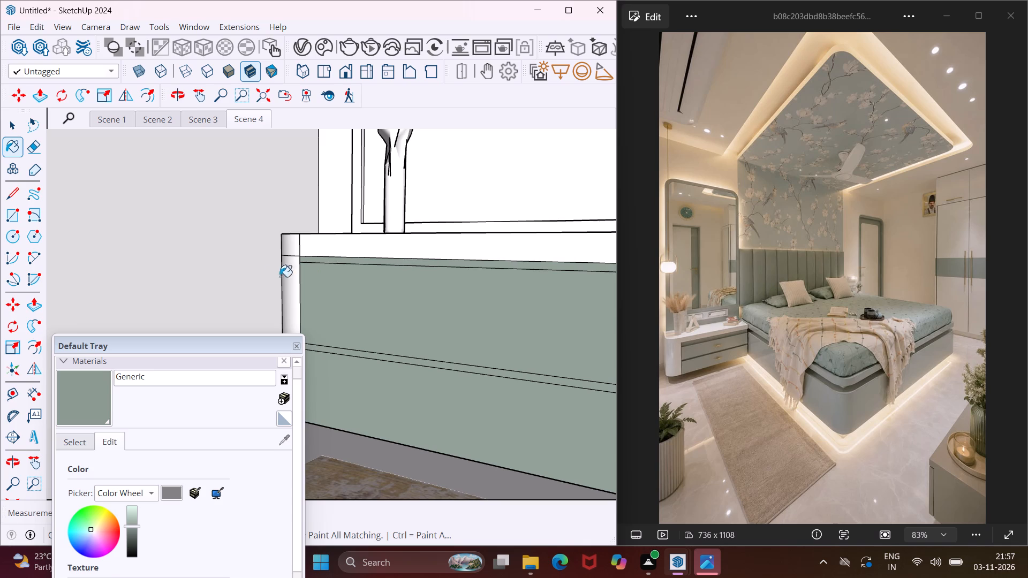
Paint the mirror cabinet's bed-facing side panel with the Generic green material.
scroll(267, 278, "down", 4)
left_click(522, 293)
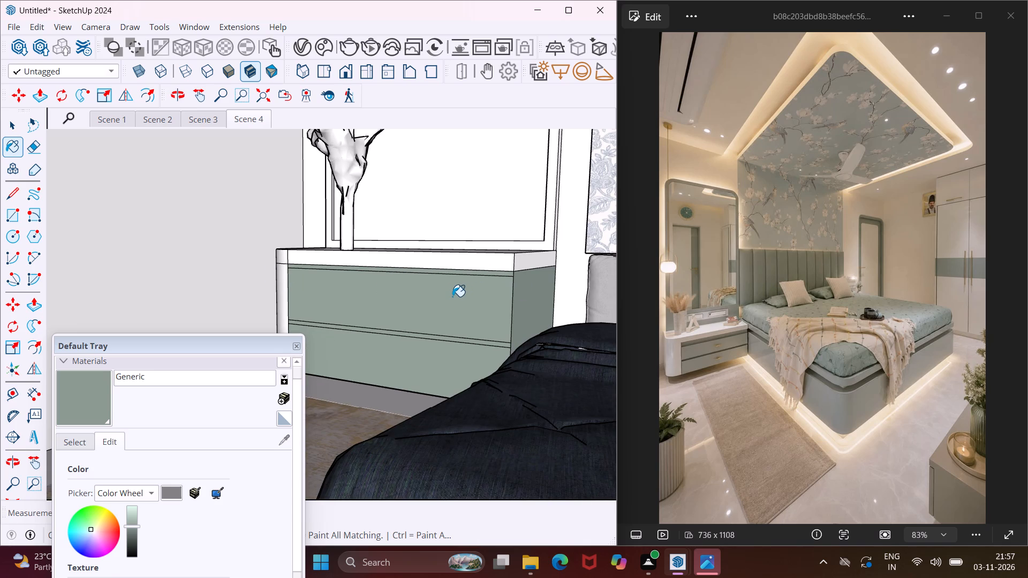
key("Escape")
key("space")
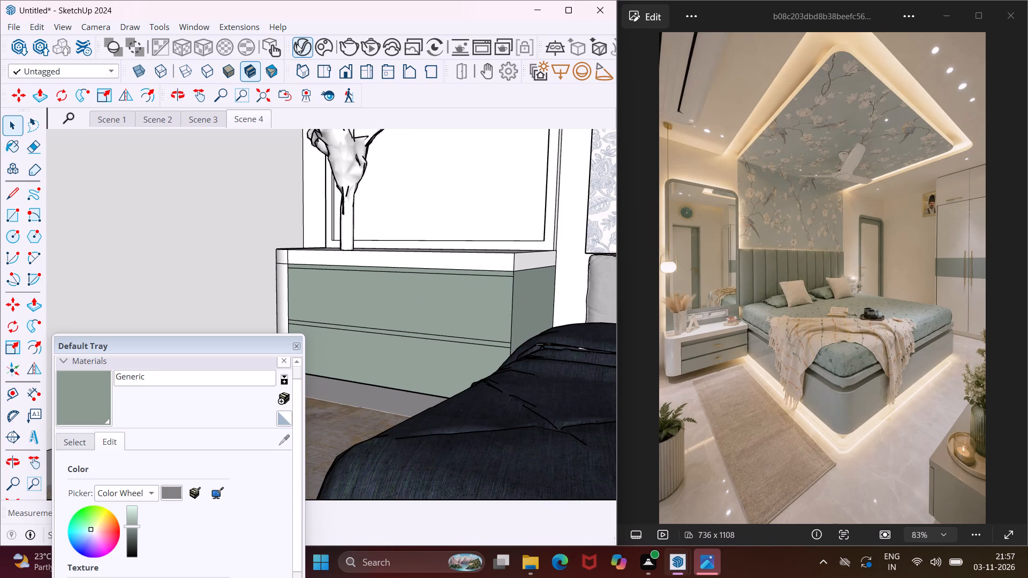
Create a new Generic V-Ray material with a pale grey diffuse colour of R 0.767, G 0.784, B 0.762.
left_click(295, 41)
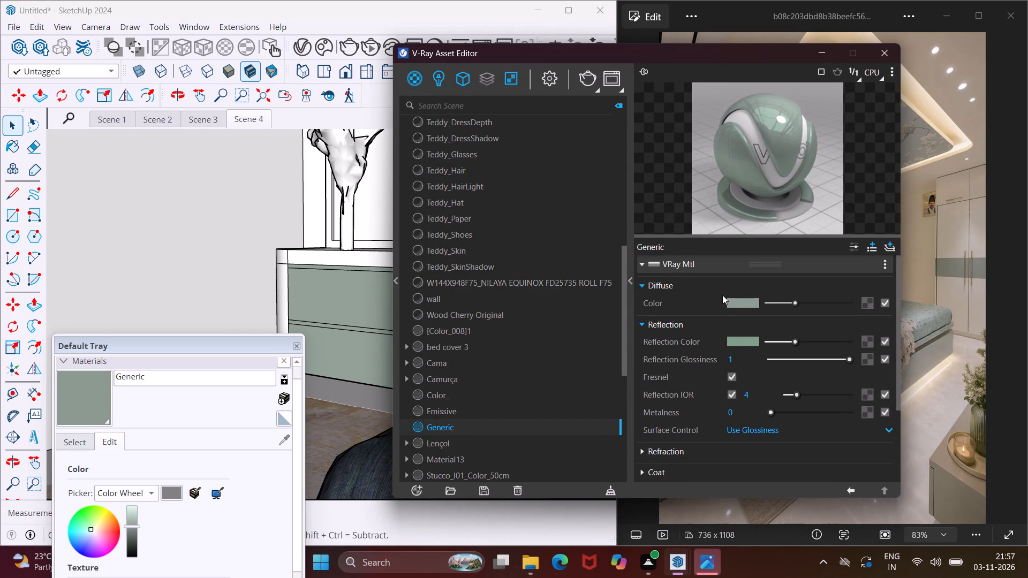
left_click(413, 489)
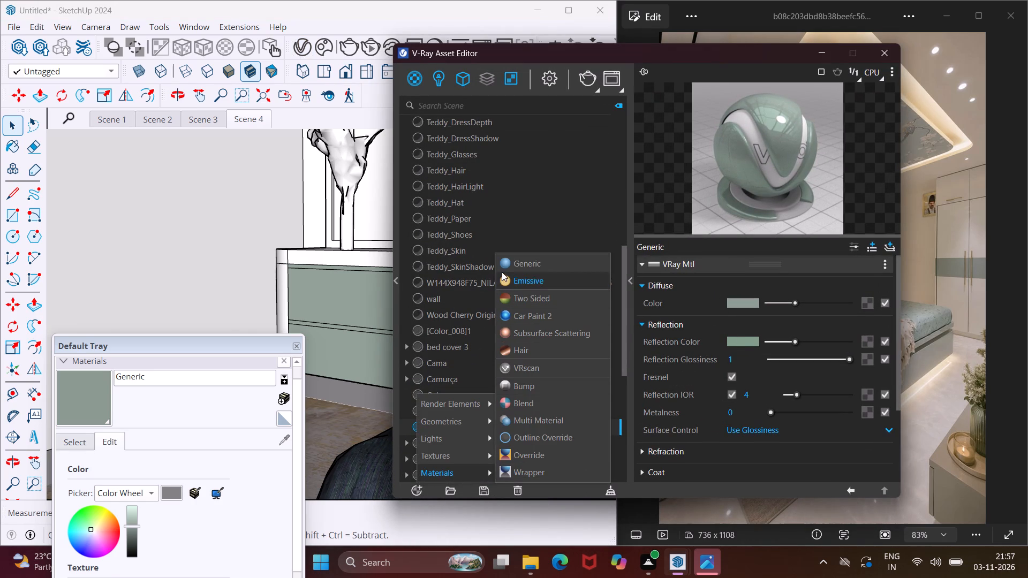
left_click(504, 266)
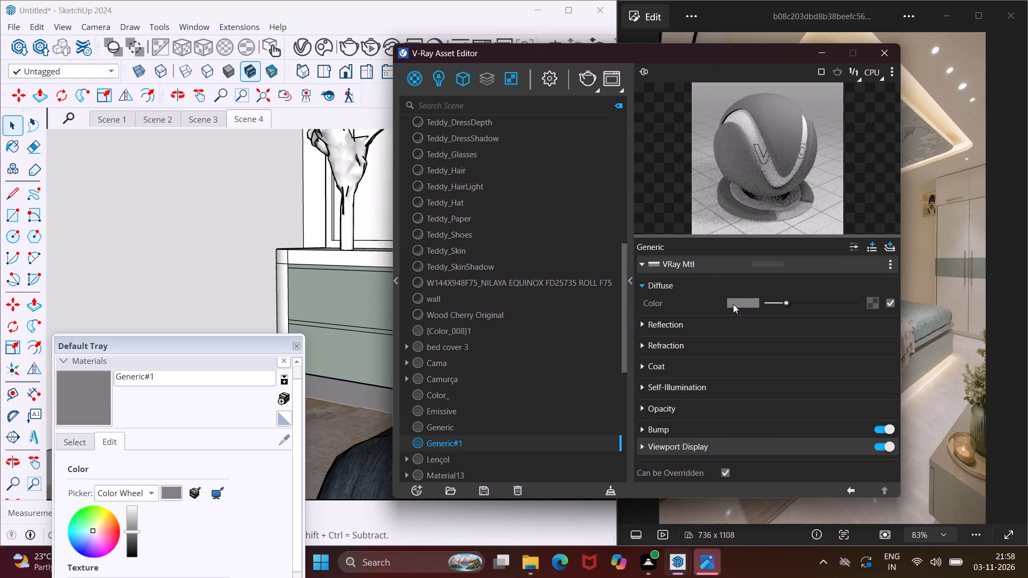
left_click(733, 304)
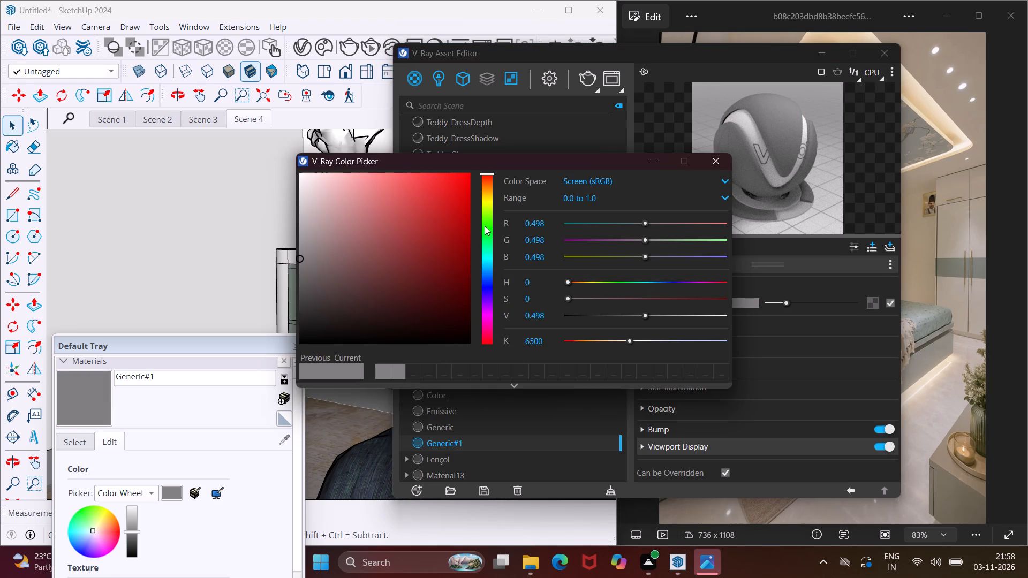
left_click(485, 224)
left_click(301, 203)
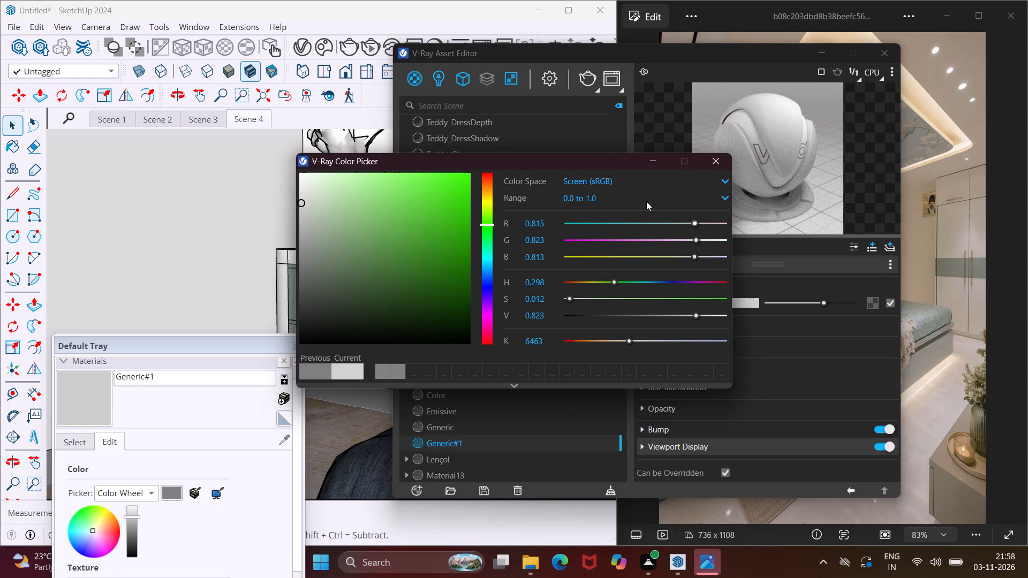
left_click(306, 225)
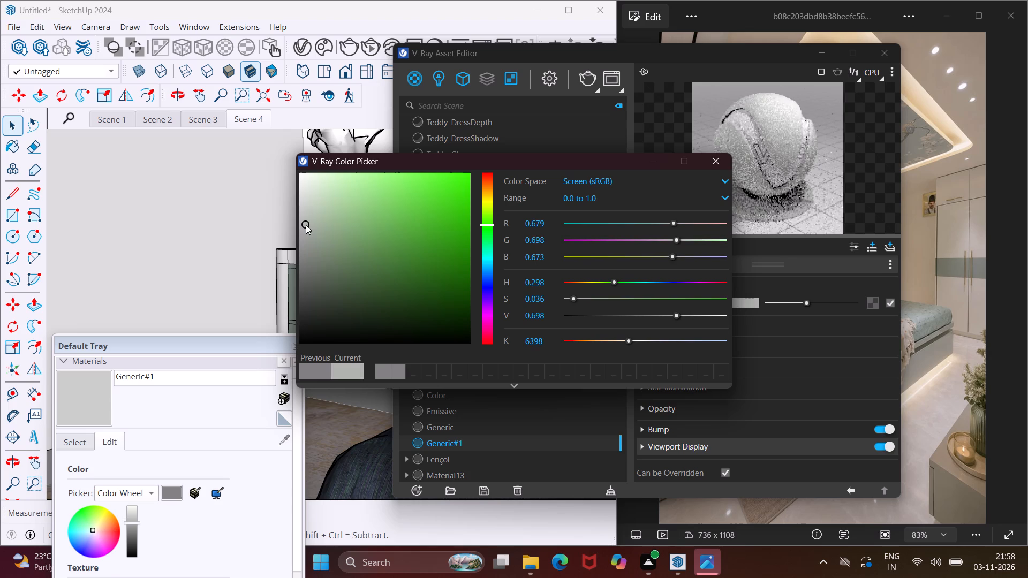
left_click(304, 218)
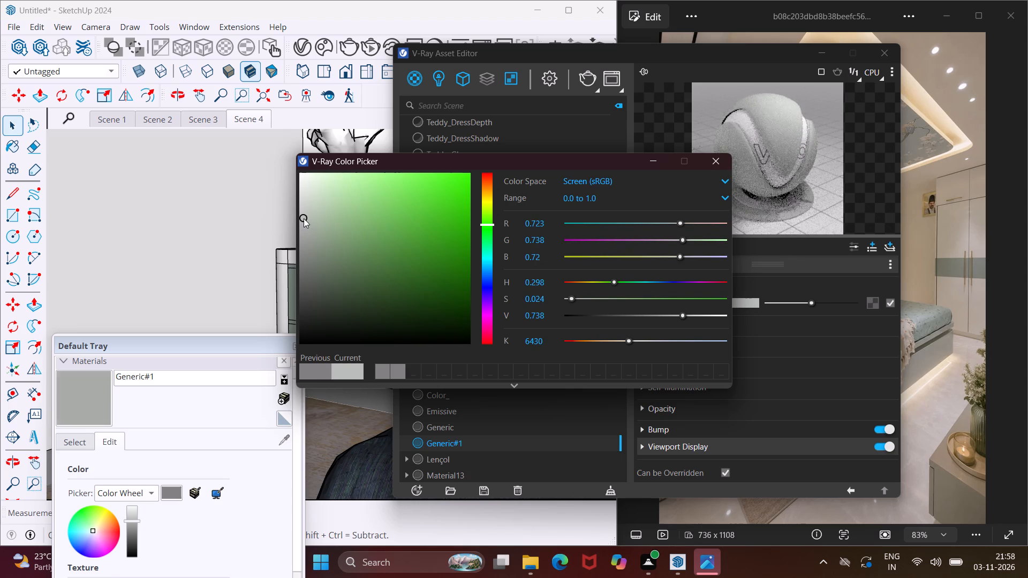
left_click(305, 210)
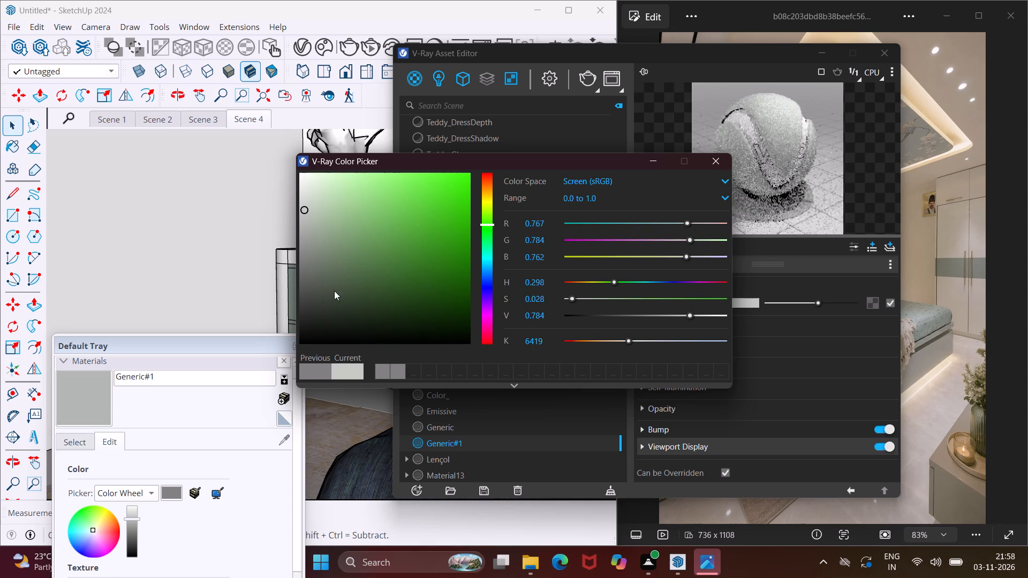
left_click(645, 162)
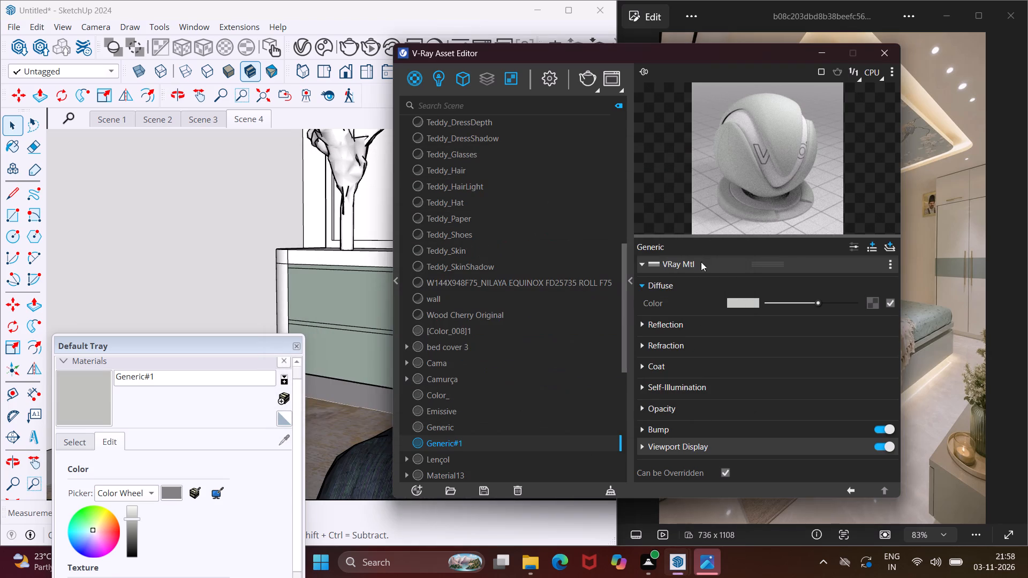
Set the new material's reflection colour to light greenish grey, R 0.708, G 0.738, B 0.705.
left_click(639, 322)
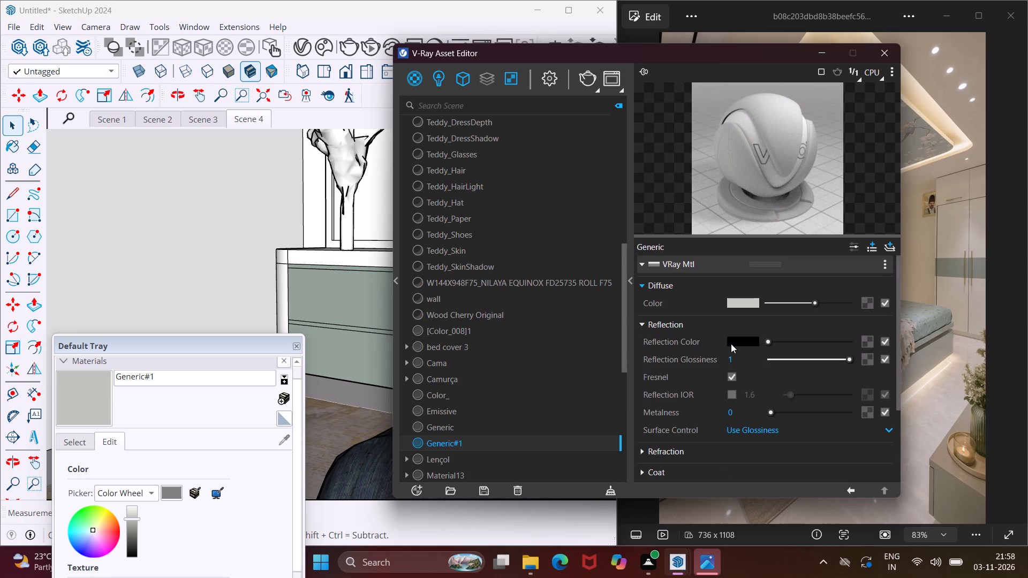
left_click(731, 344)
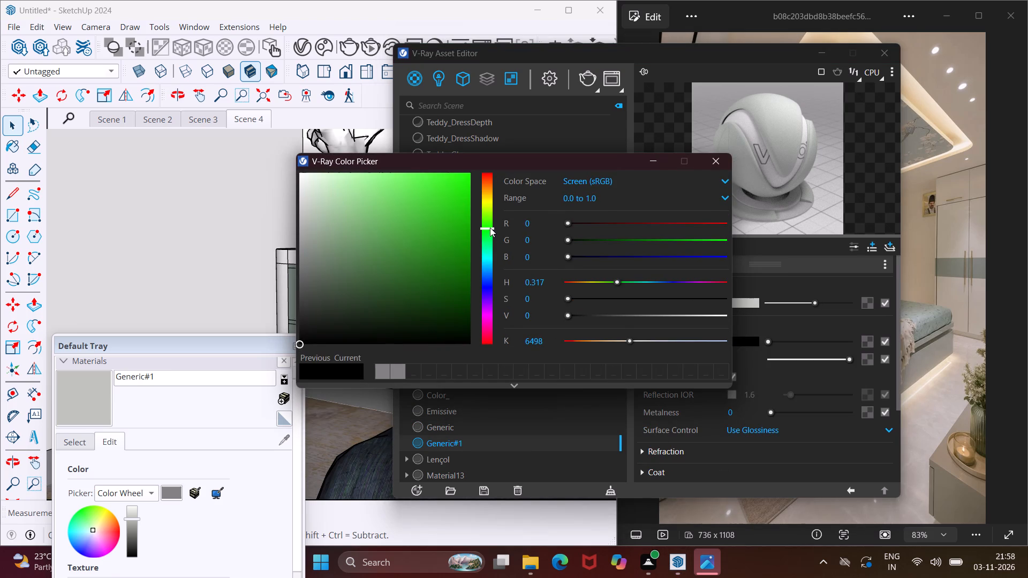
left_click(490, 227)
left_click(307, 218)
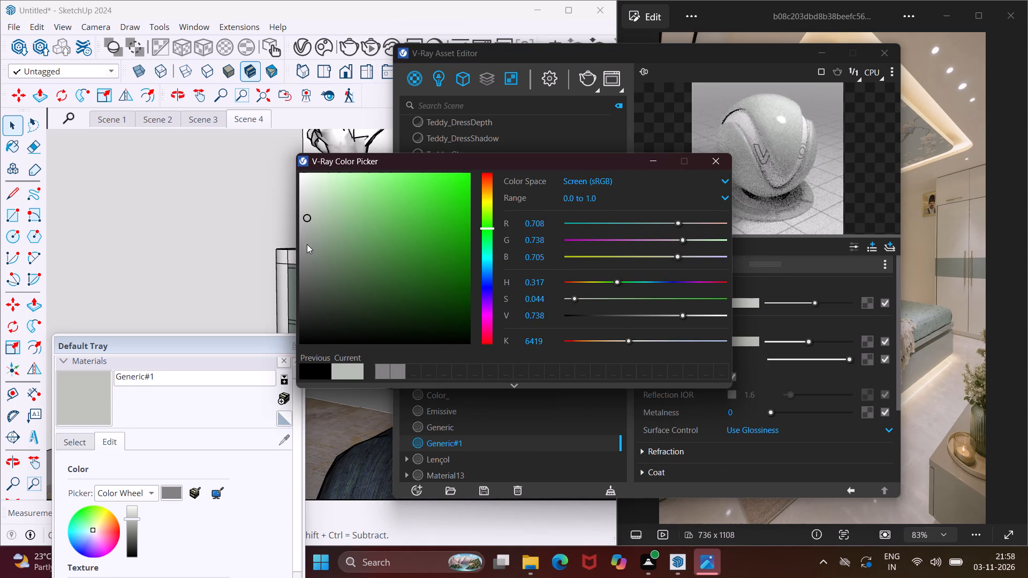
left_click(641, 165)
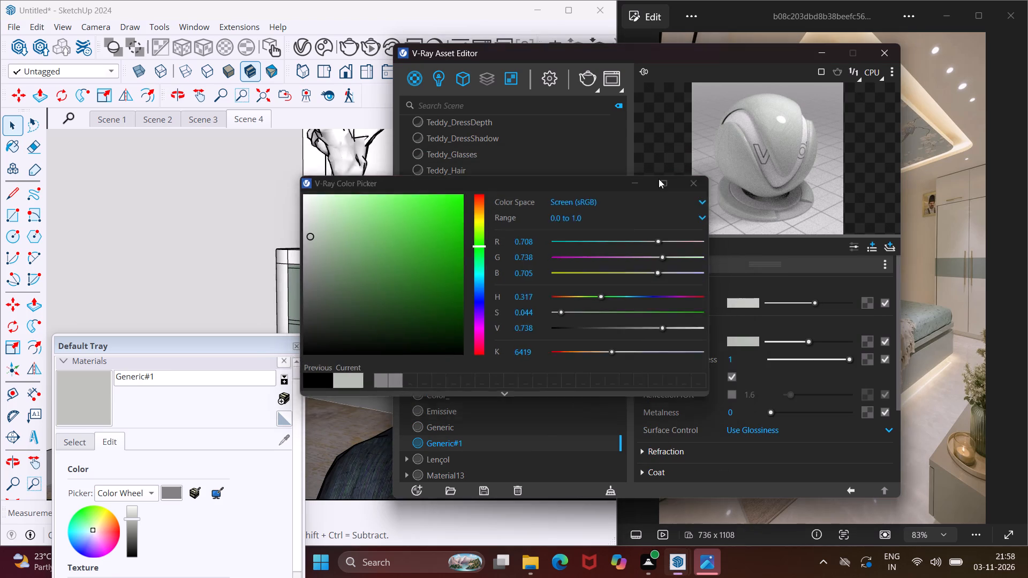
Enable the new pale grey material's Reflection IOR, set it to 4, and put the material editor away.
left_click(732, 392)
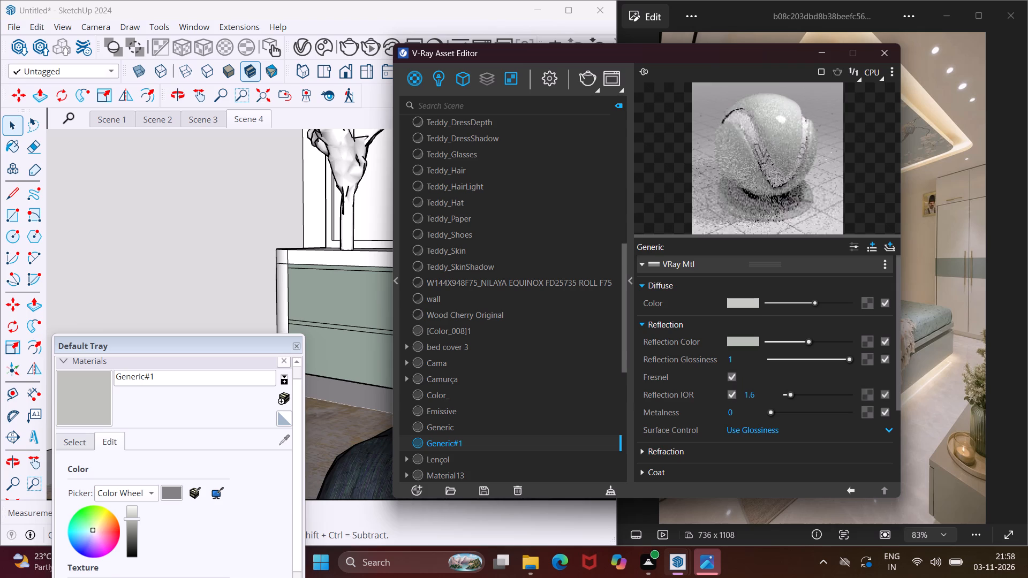
left_click(758, 398)
key("BackSpace")
key("BackSpace")
key("BackSpace")
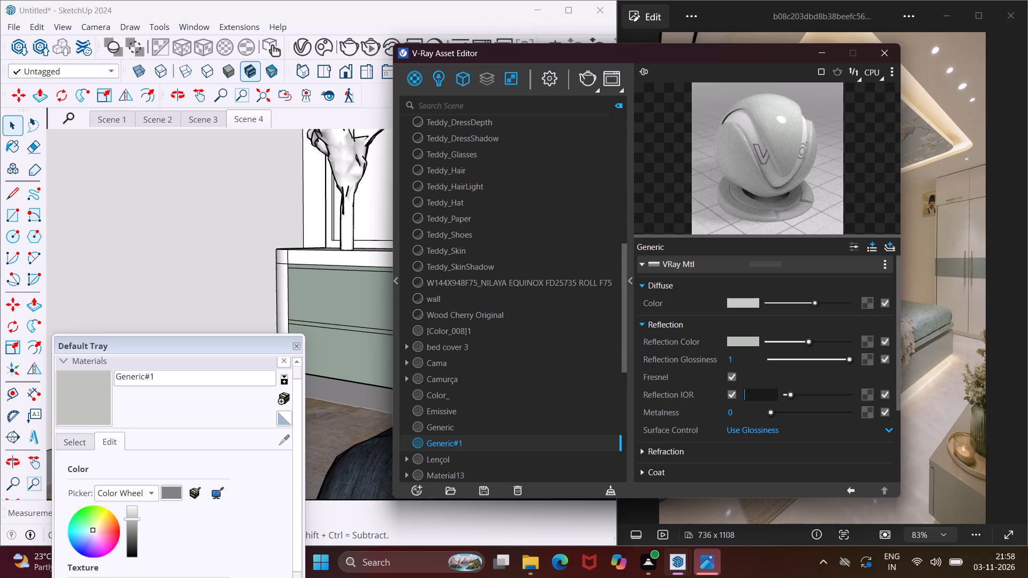
key("4")
key("Return")
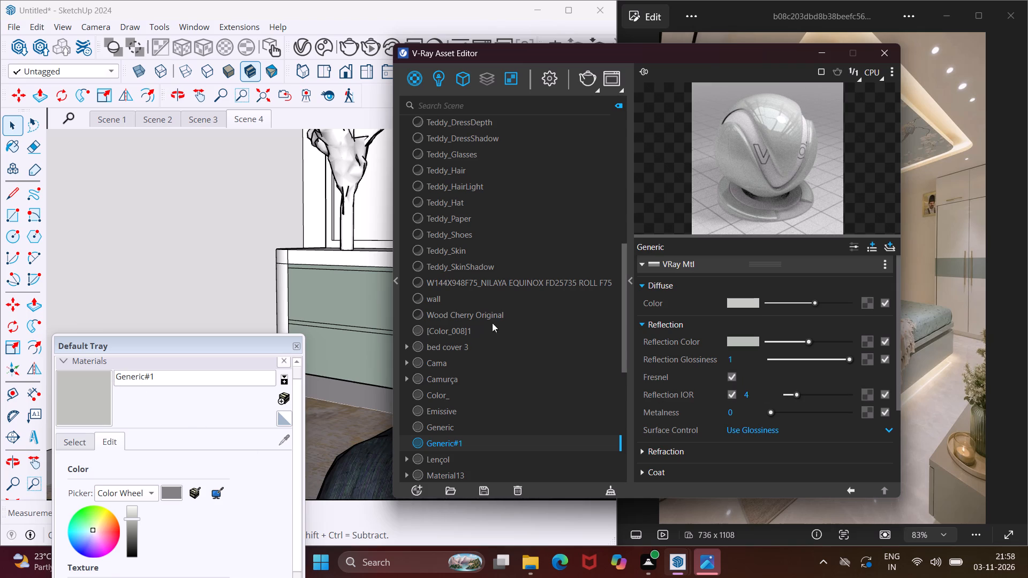
double_click(493, 447)
left_click(819, 55)
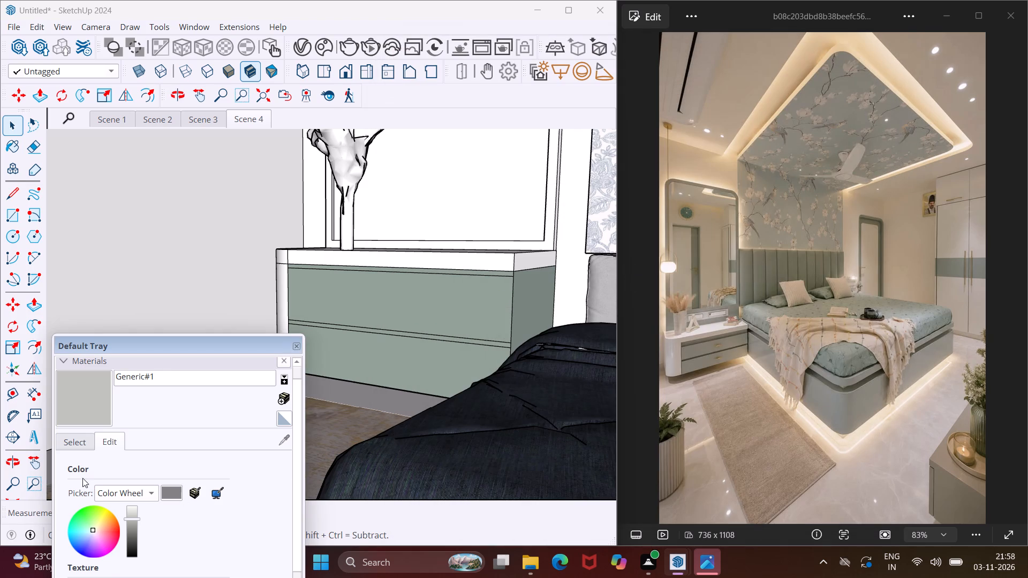
Paint the mirror cabinet's rounded end, the front edge of its top slab and the top surface with the pale grey Generic#1 material.
left_click(96, 398)
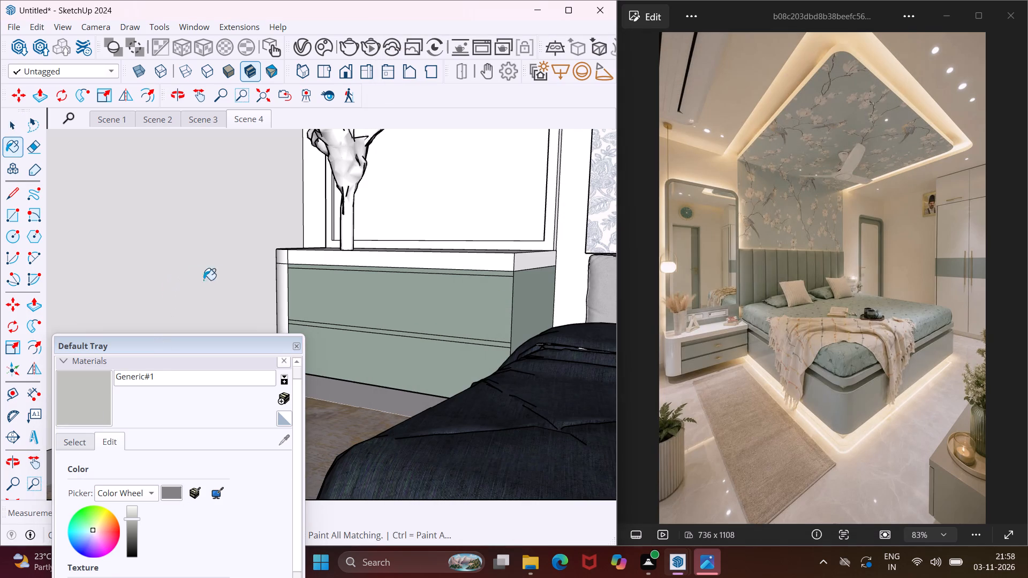
scroll(240, 272, "up", 3)
left_click(293, 283)
left_click(296, 249)
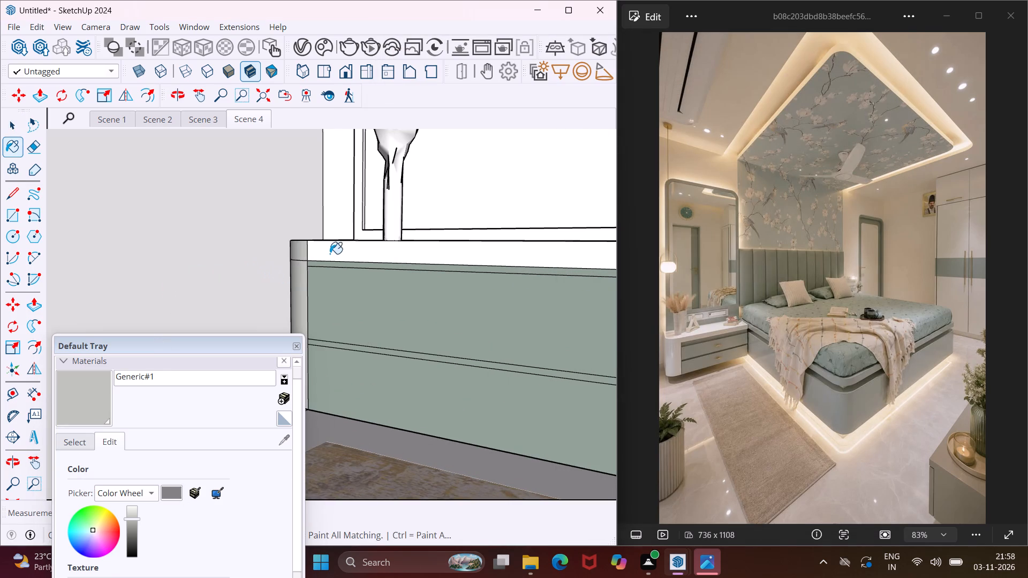
left_click(332, 254)
middle_click_drag(358, 234, 378, 273)
scroll(378, 273, "up", 1)
left_click(372, 246)
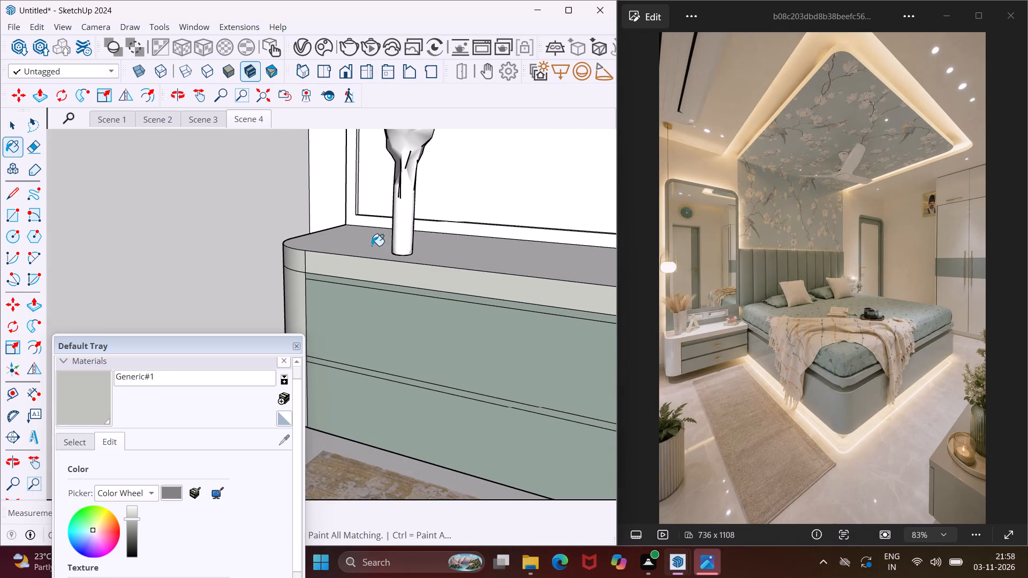
Paint the narrow faces behind the mirror cabinet's rounded end, on both top slab and body, with Generic#1.
middle_click_drag(345, 248, 481, 214)
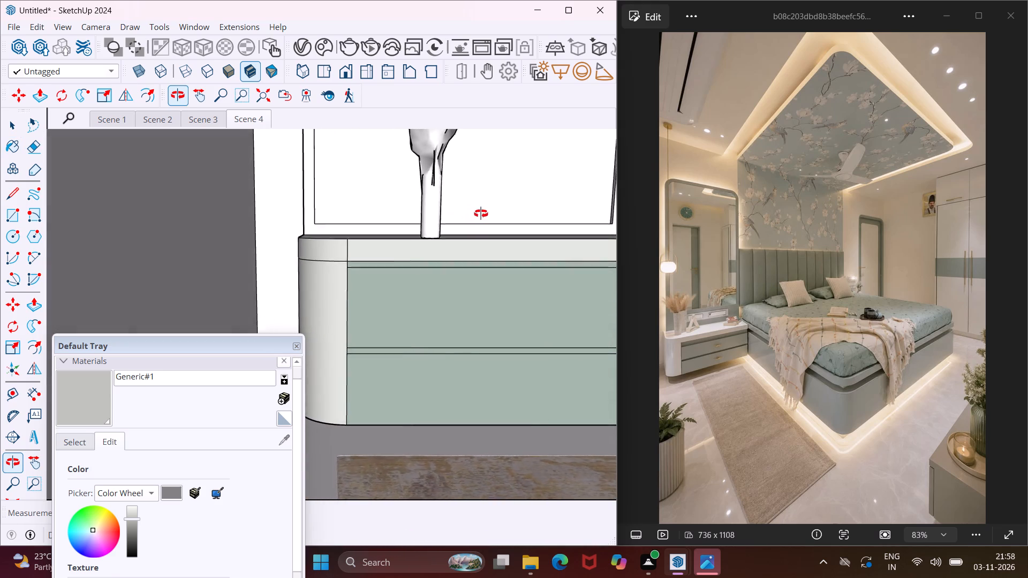
middle_click_drag(481, 214, 489, 214)
scroll(311, 247, "up", 3)
middle_click_drag(291, 255, 318, 248)
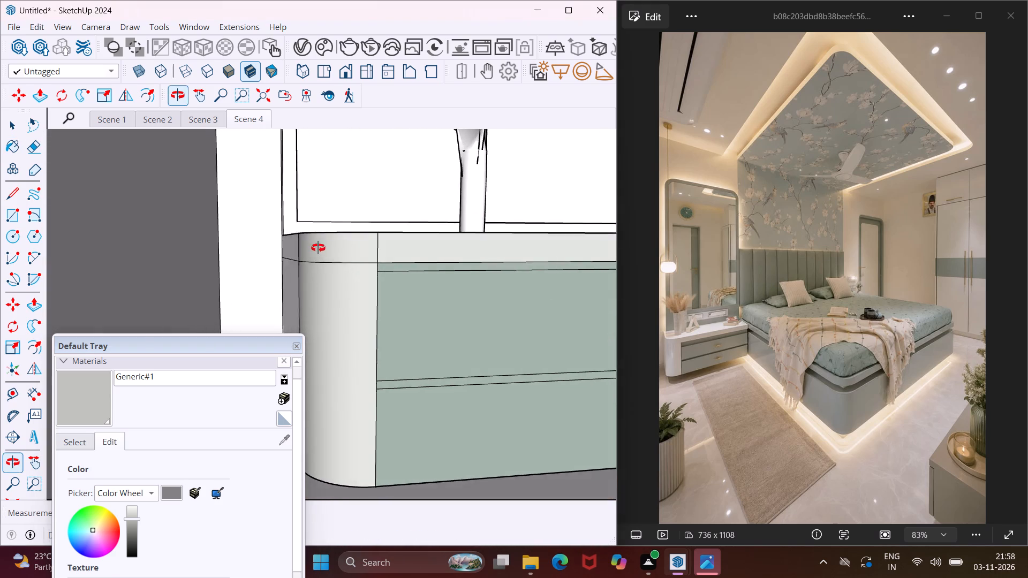
middle_click_drag(318, 248, 327, 247)
scroll(326, 246, "up", 1)
middle_click_drag(395, 259, 255, 255)
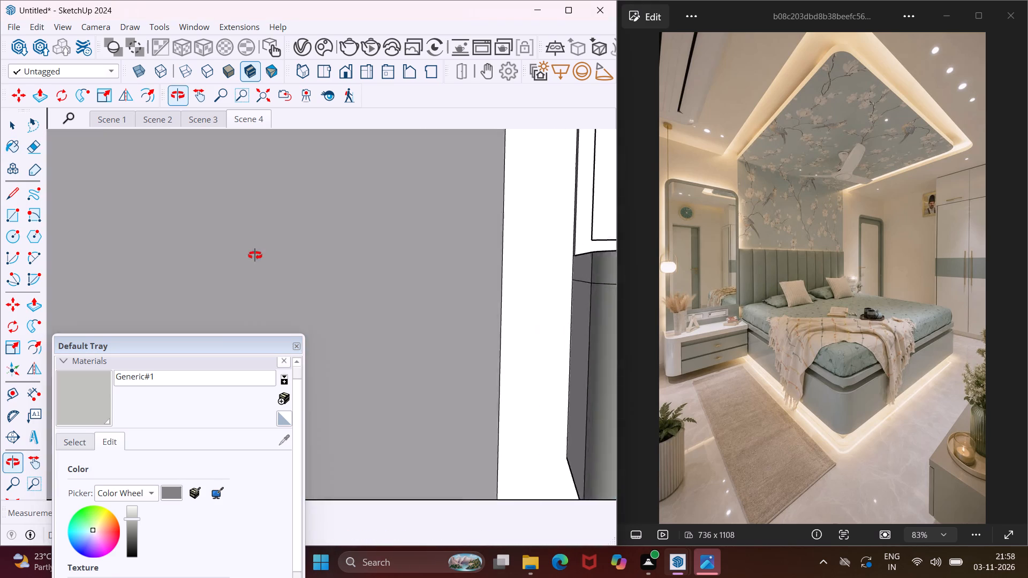
middle_click_drag(255, 255, 239, 260)
scroll(235, 261, "down", 10)
scroll(288, 287, "down", 6)
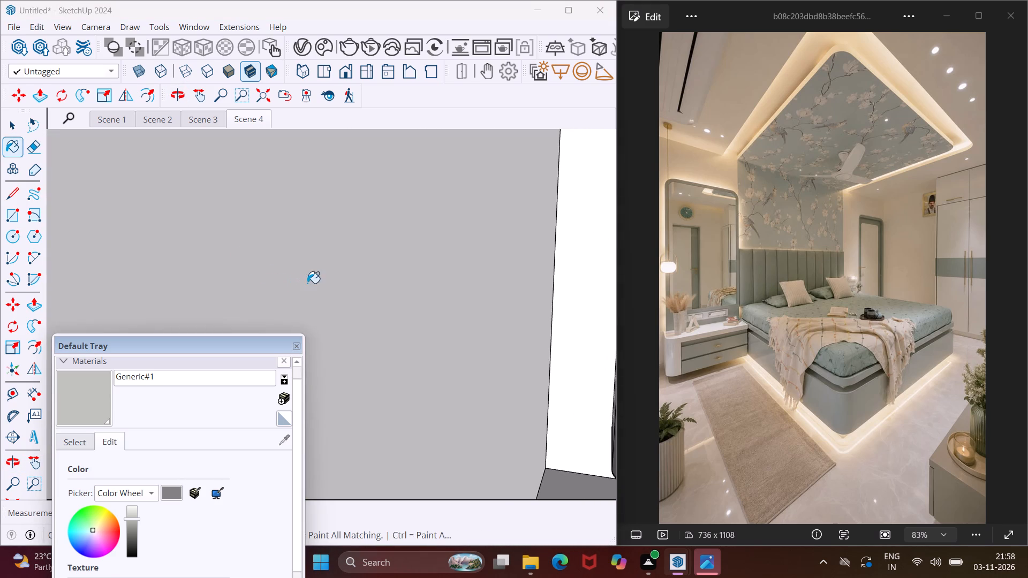
scroll(307, 283, "down", 9)
middle_click_drag(563, 248, 561, 284)
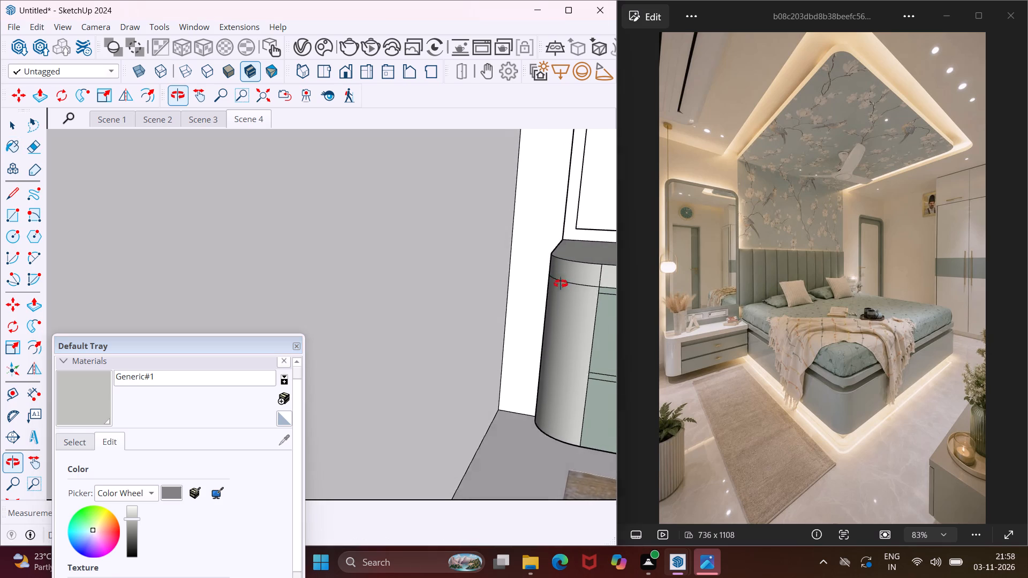
middle_click_drag(561, 284, 576, 293)
scroll(560, 253, "up", 12)
middle_click_drag(538, 253, 578, 245)
left_click(516, 264)
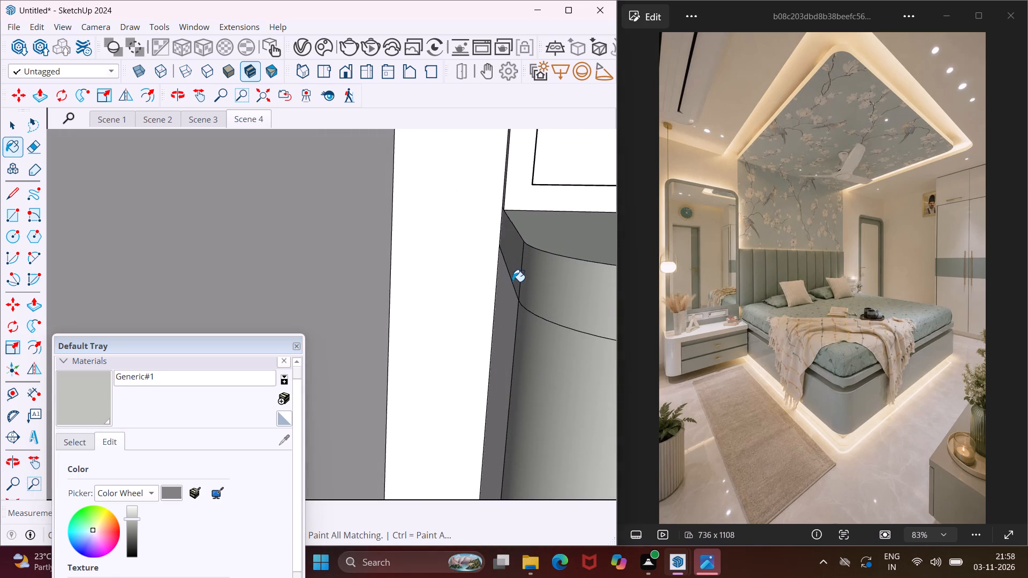
left_click(509, 304)
Paint the underside of the mirror cabinet with Generic#1.
middle_click_drag(513, 307, 465, 258)
scroll(445, 271, "down", 4)
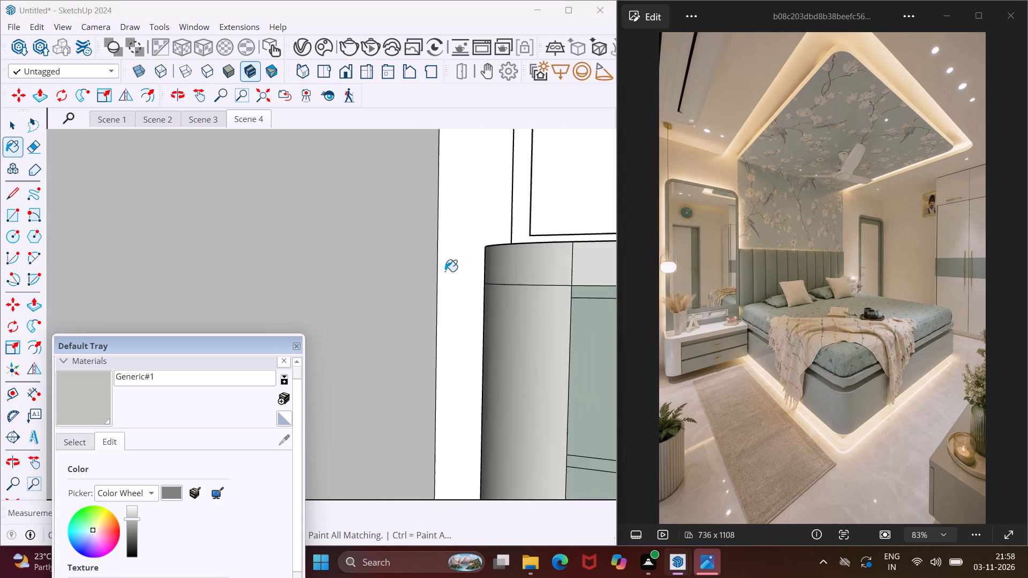
scroll(444, 272, "down", 9)
scroll(522, 378, "up", 10)
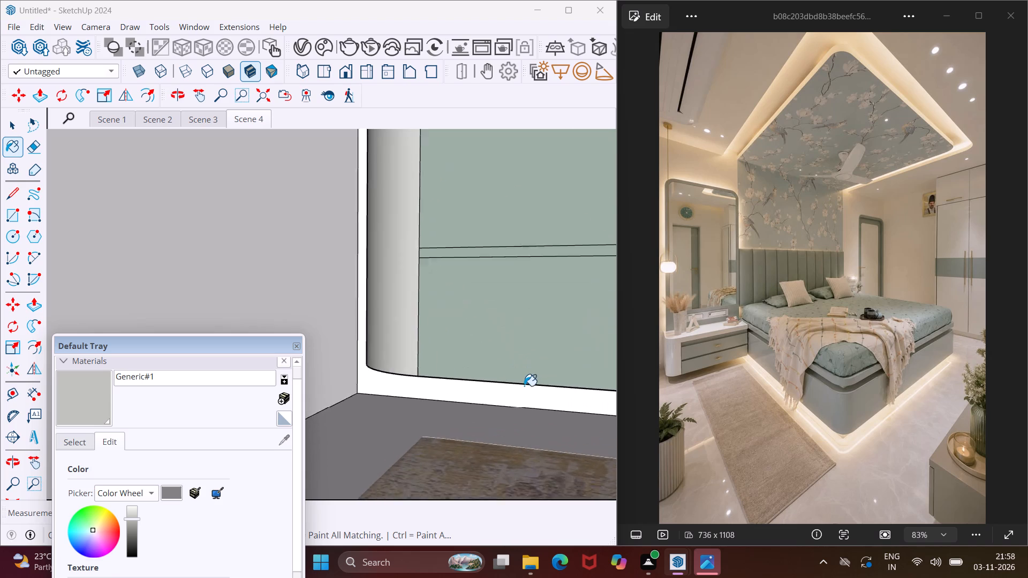
scroll(524, 386, "up", 2)
middle_click_drag(524, 386, 540, 334)
left_click(525, 352)
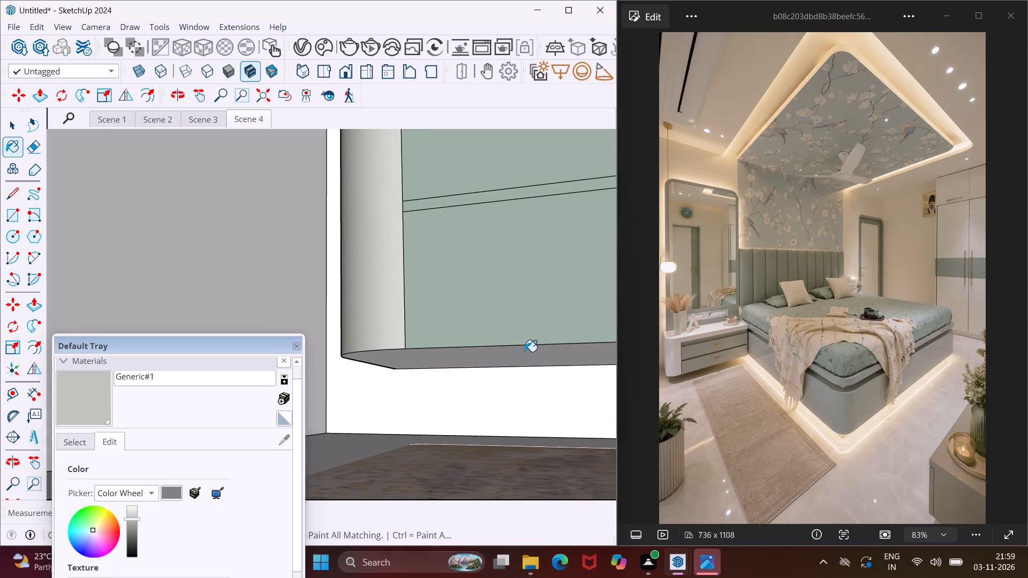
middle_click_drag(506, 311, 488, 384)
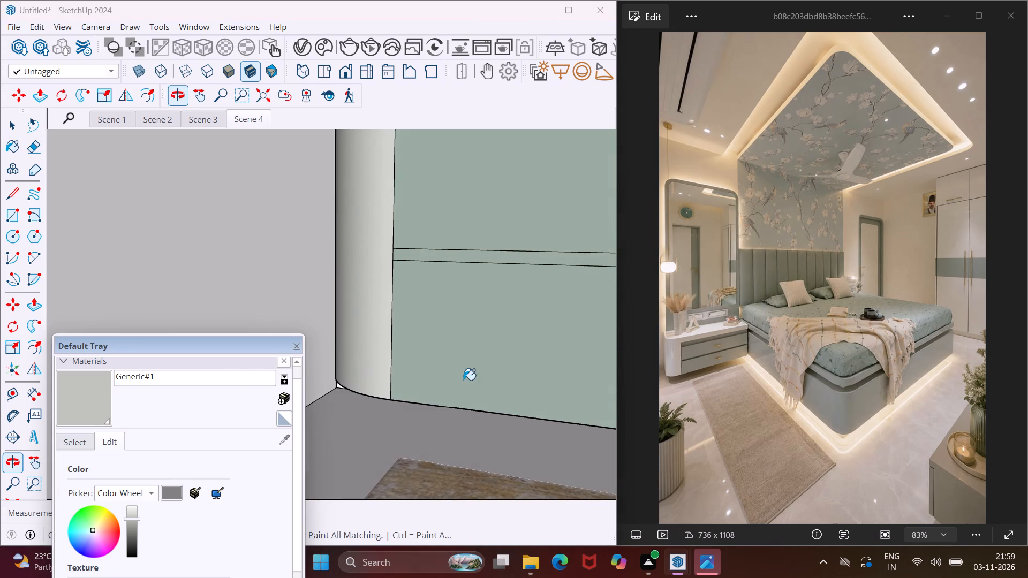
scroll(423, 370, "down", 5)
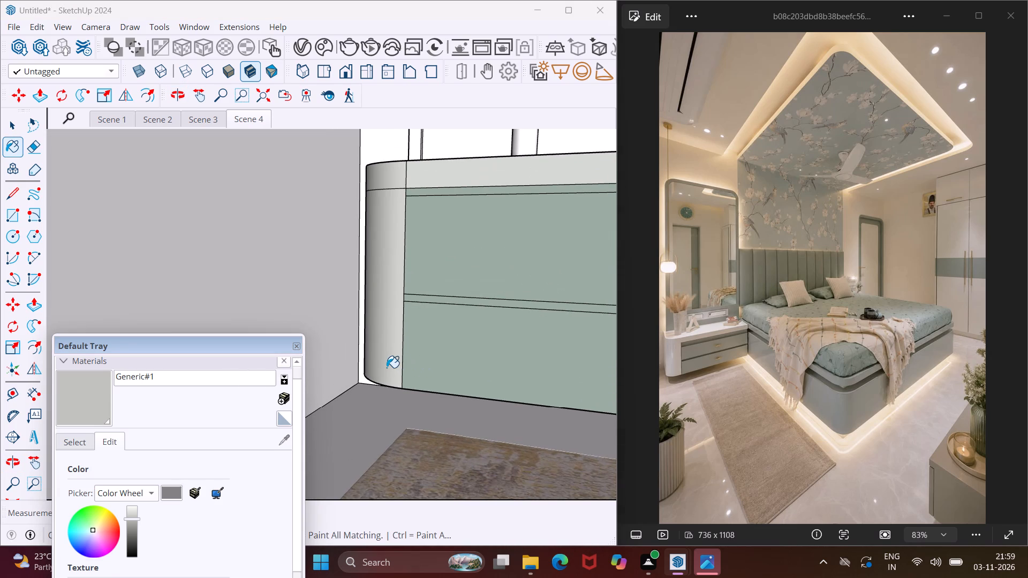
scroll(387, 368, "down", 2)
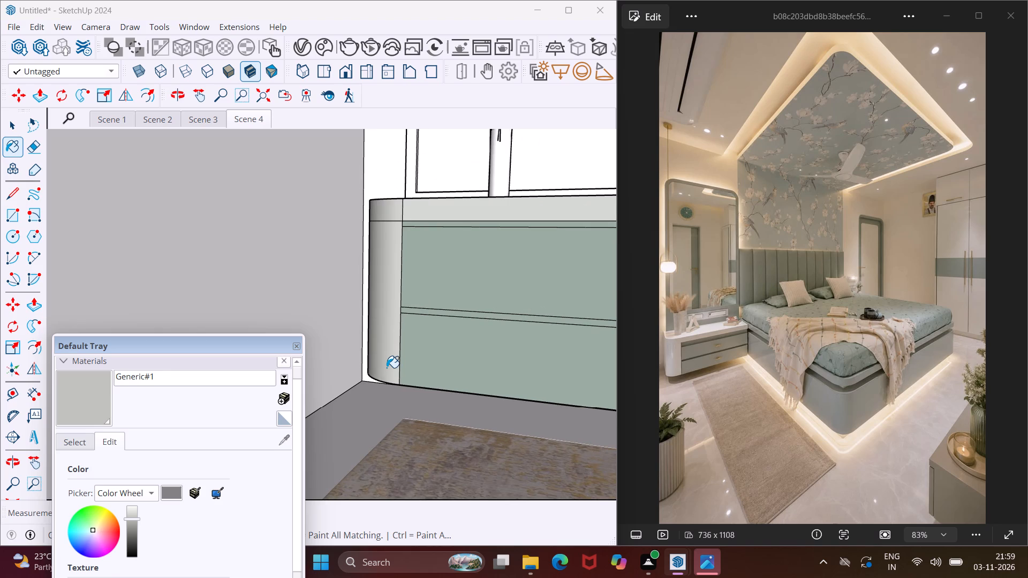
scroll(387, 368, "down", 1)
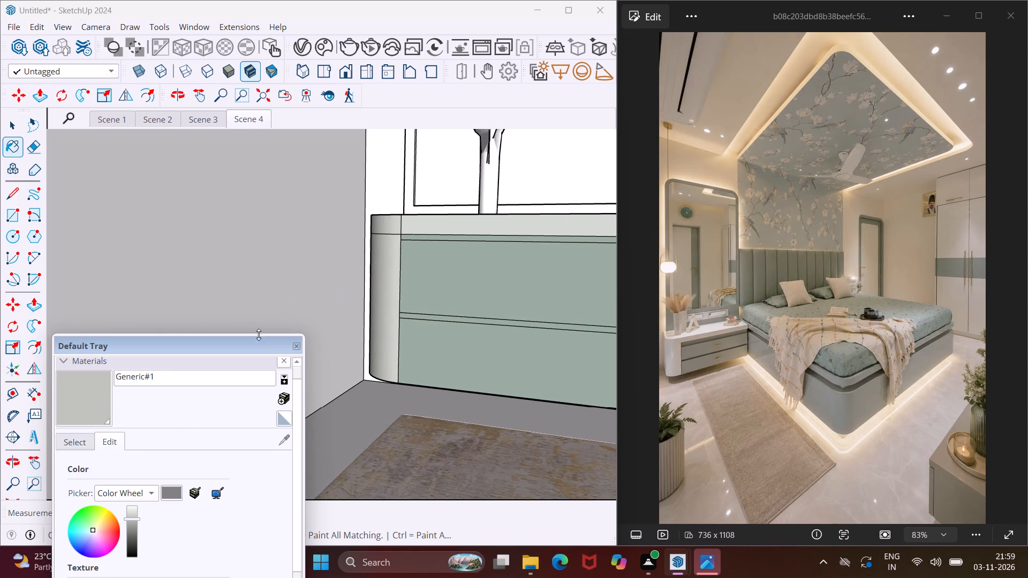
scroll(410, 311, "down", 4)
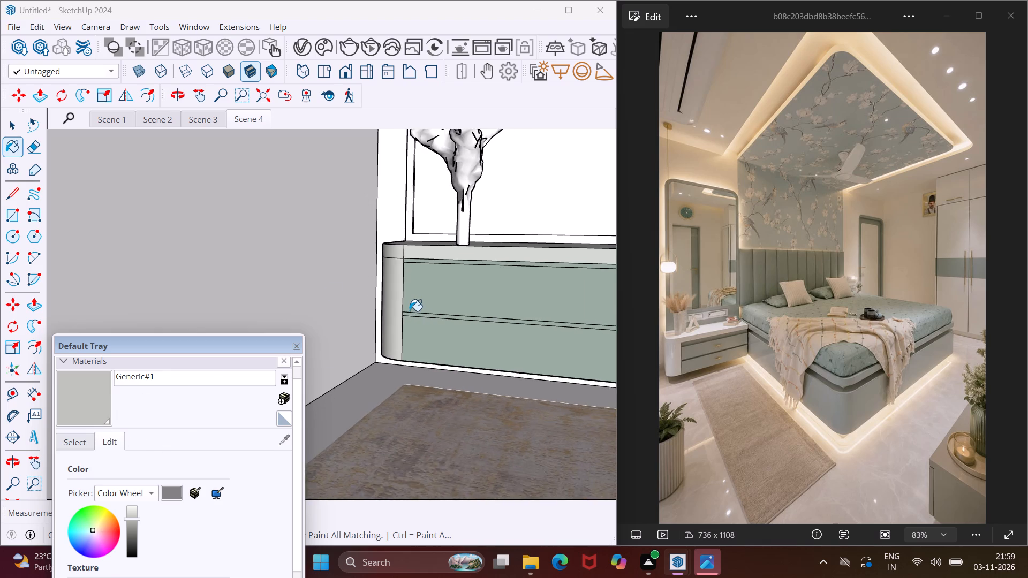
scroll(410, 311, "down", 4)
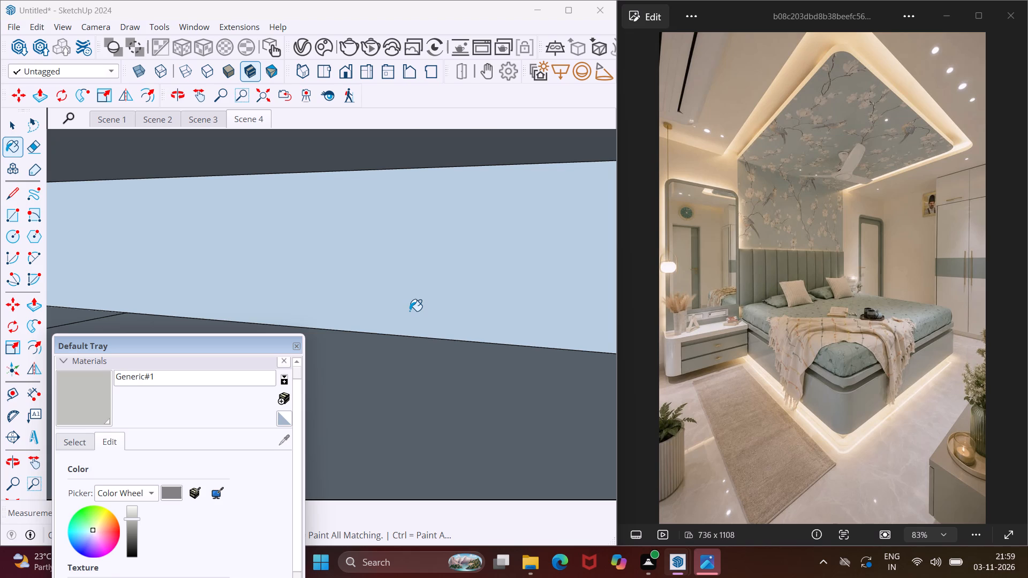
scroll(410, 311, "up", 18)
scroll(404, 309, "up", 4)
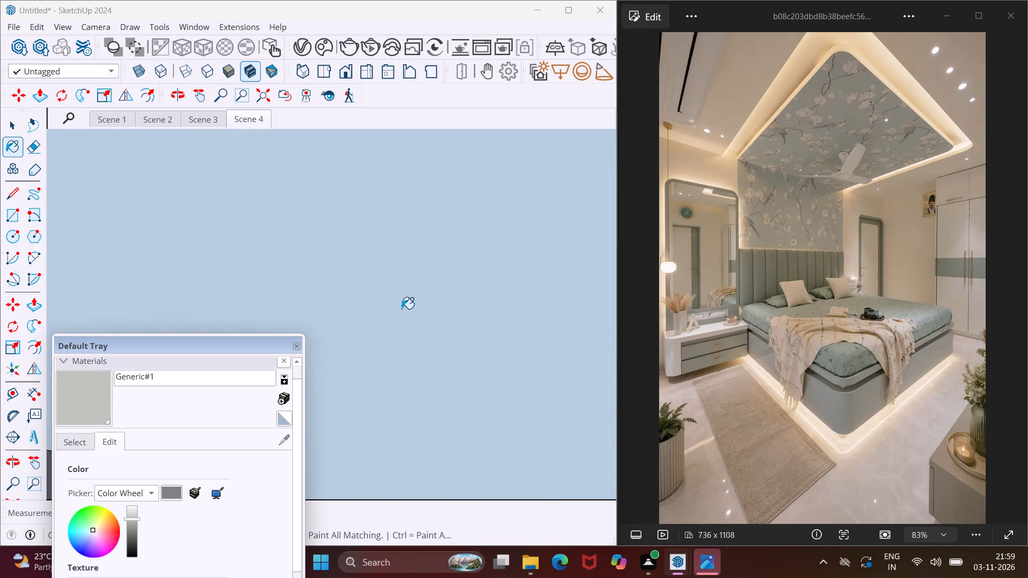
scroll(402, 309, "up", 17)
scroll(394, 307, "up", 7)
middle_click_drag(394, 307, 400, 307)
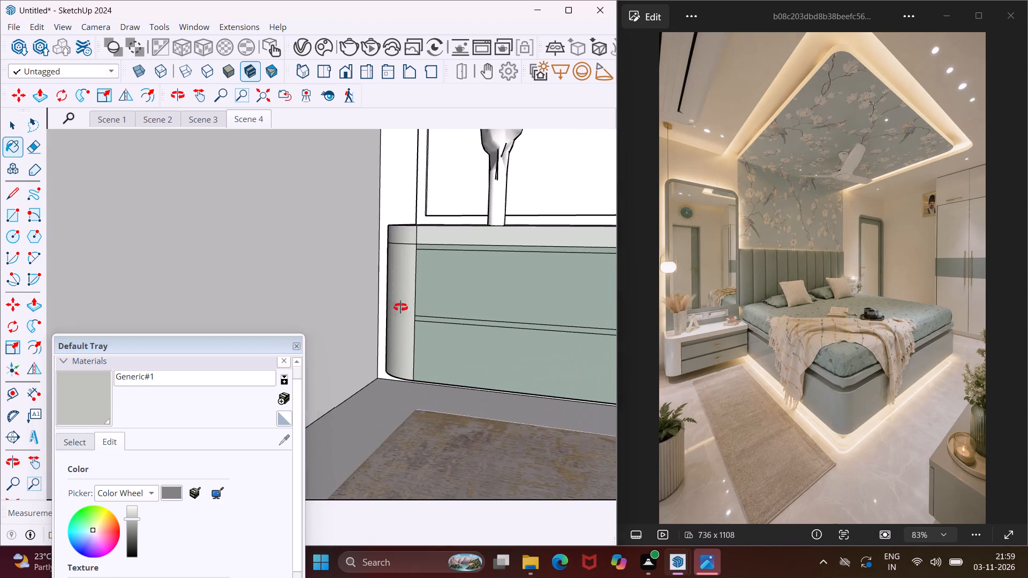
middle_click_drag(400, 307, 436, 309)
Paint the wardrobe's front panel below the green band and its adjoining narrow edge strips with Generic#1.
left_click(193, 94)
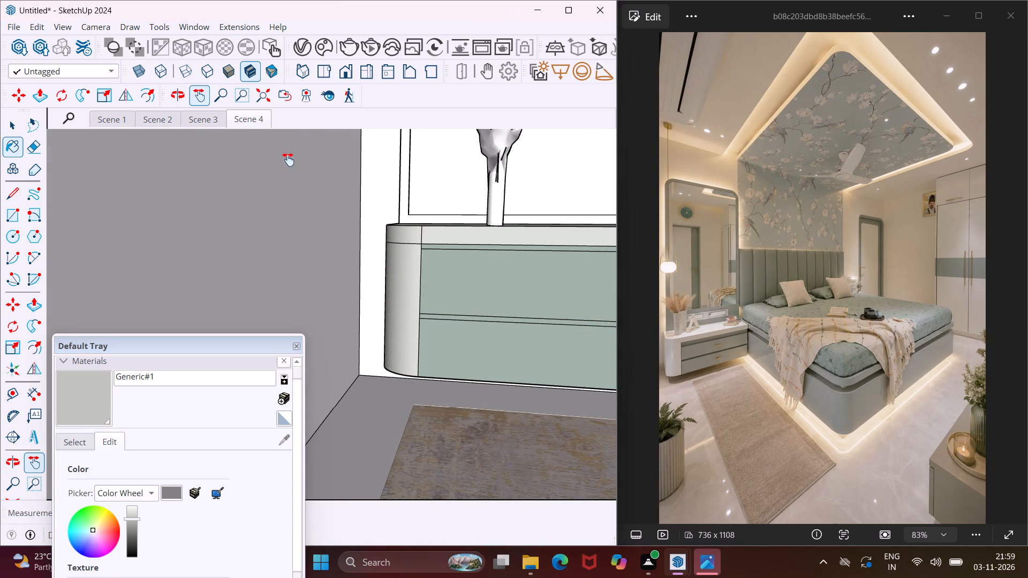
left_click_drag(498, 263, 166, 294)
left_click_drag(389, 292, 267, 312)
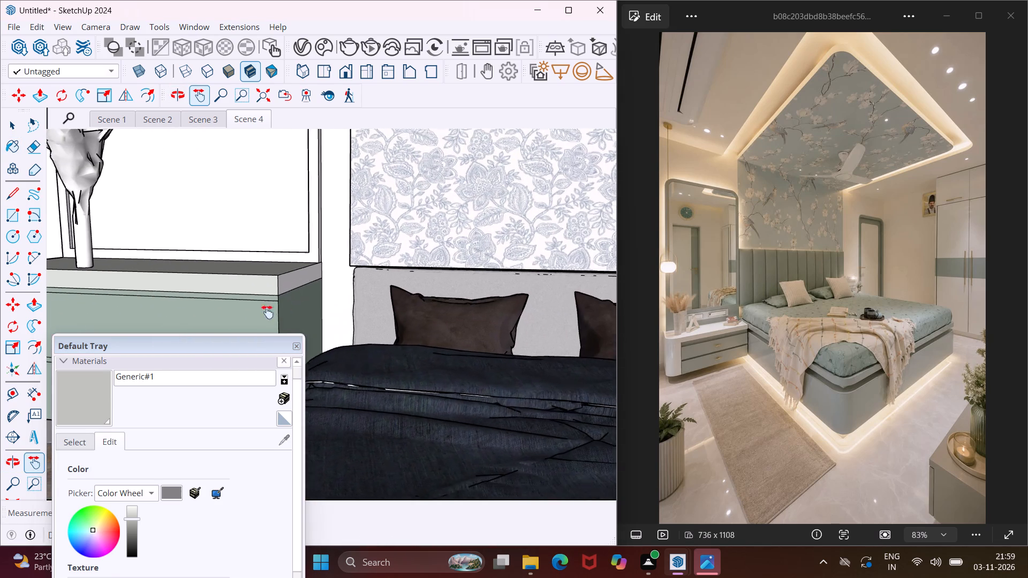
left_click_drag(267, 312, 264, 313)
scroll(274, 313, "down", 3)
middle_click_drag(275, 312, 412, 311)
left_click_drag(526, 279, 275, 309)
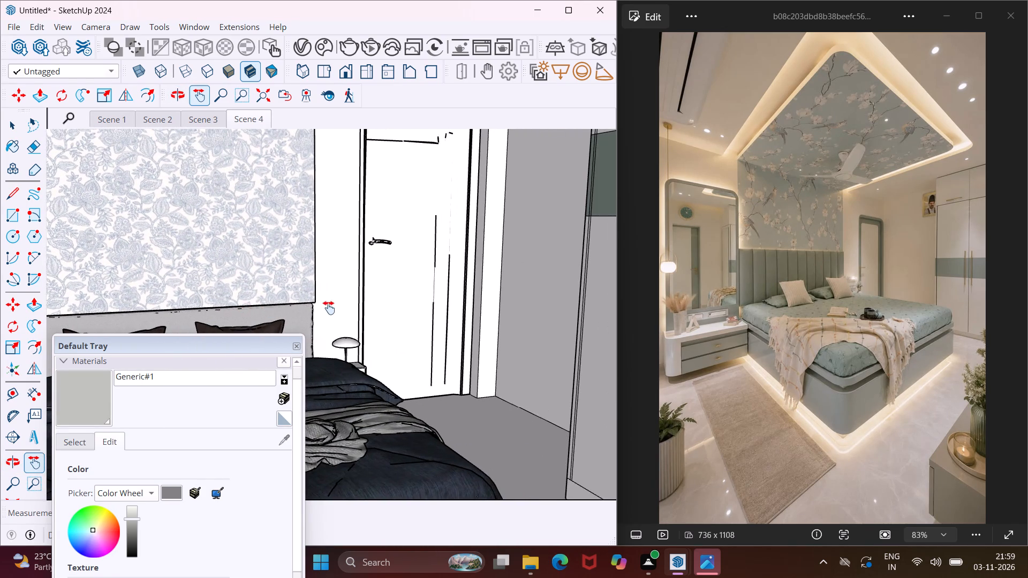
middle_click_drag(329, 308, 361, 313)
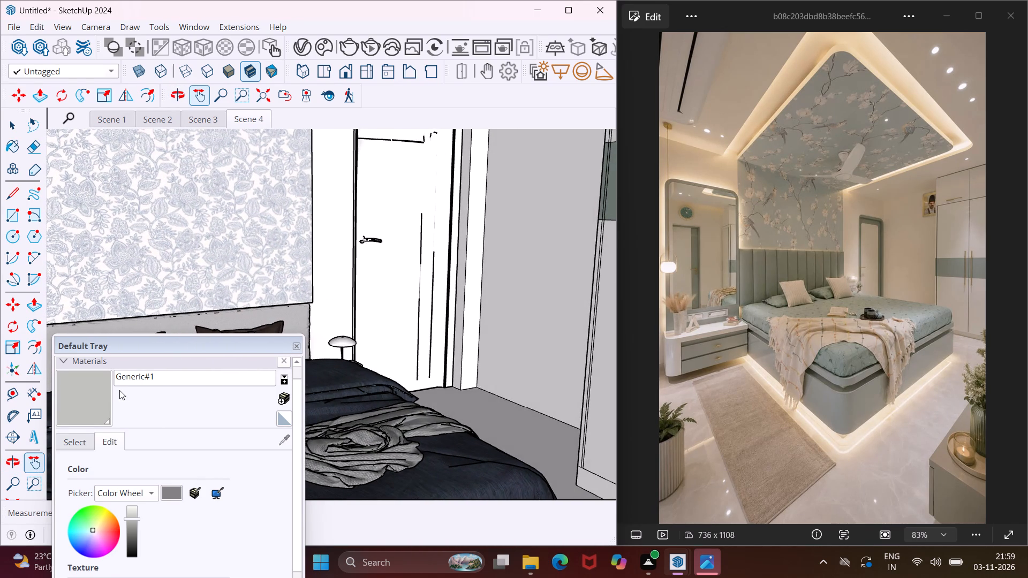
left_click(90, 394)
middle_click_drag(391, 362, 357, 367)
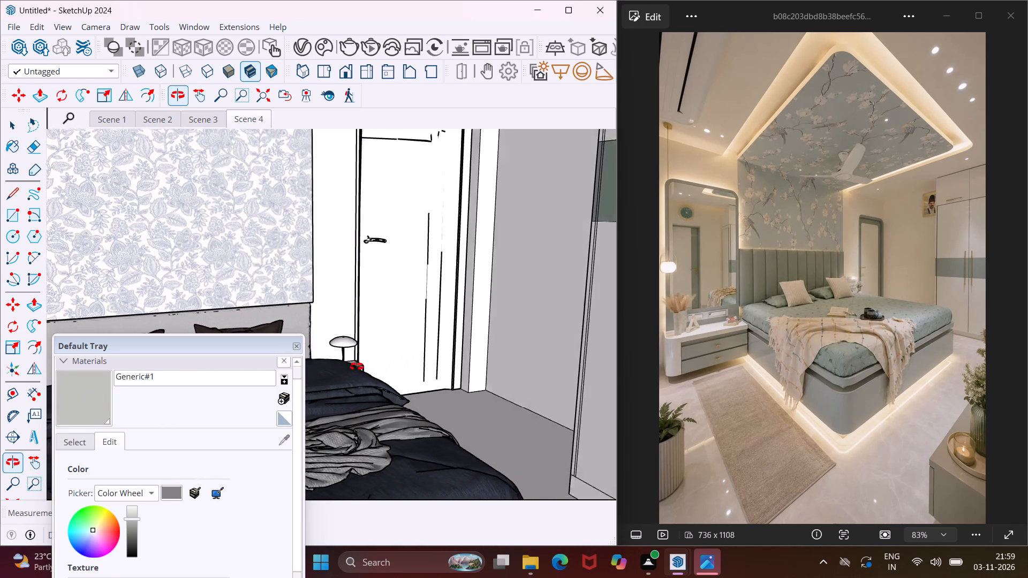
middle_click_drag(357, 367, 334, 372)
left_click(585, 360)
scroll(576, 341, "up", 7)
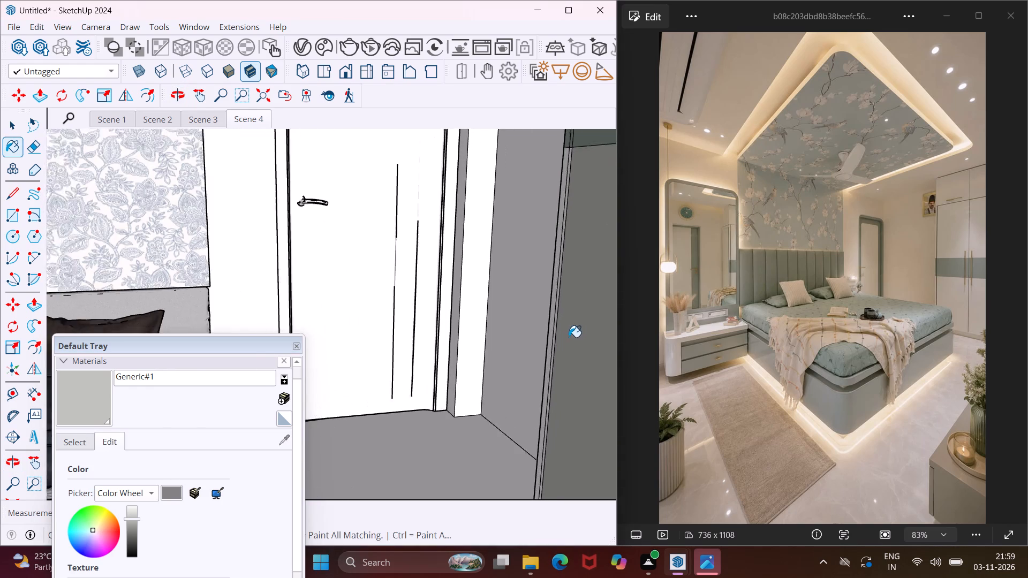
scroll(561, 337, "up", 3)
left_click(548, 331)
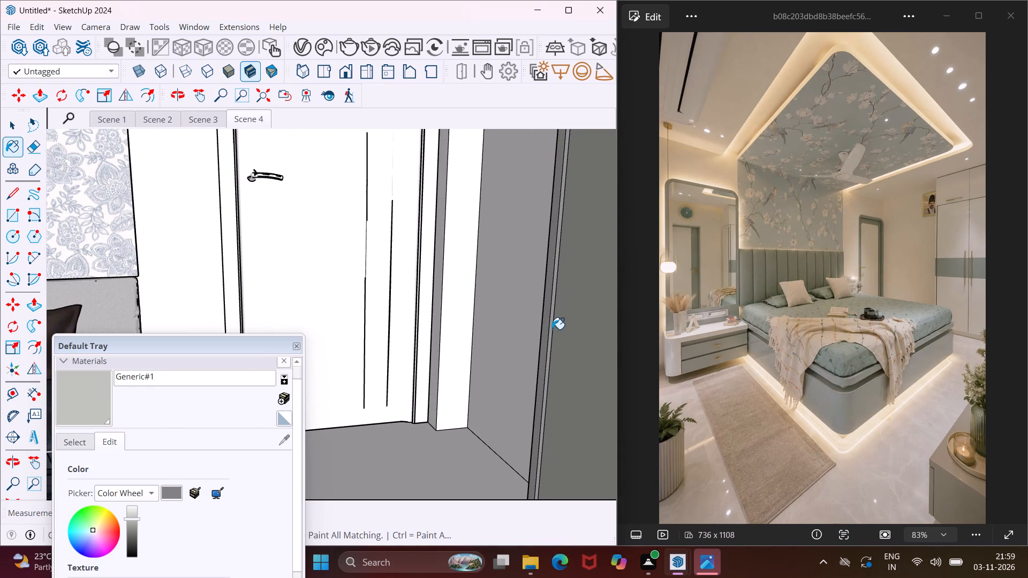
left_click(552, 329)
scroll(518, 305, "down", 5)
Paint the drawer fronts of the nightstand beside the door with Generic#1.
scroll(354, 358, "up", 4)
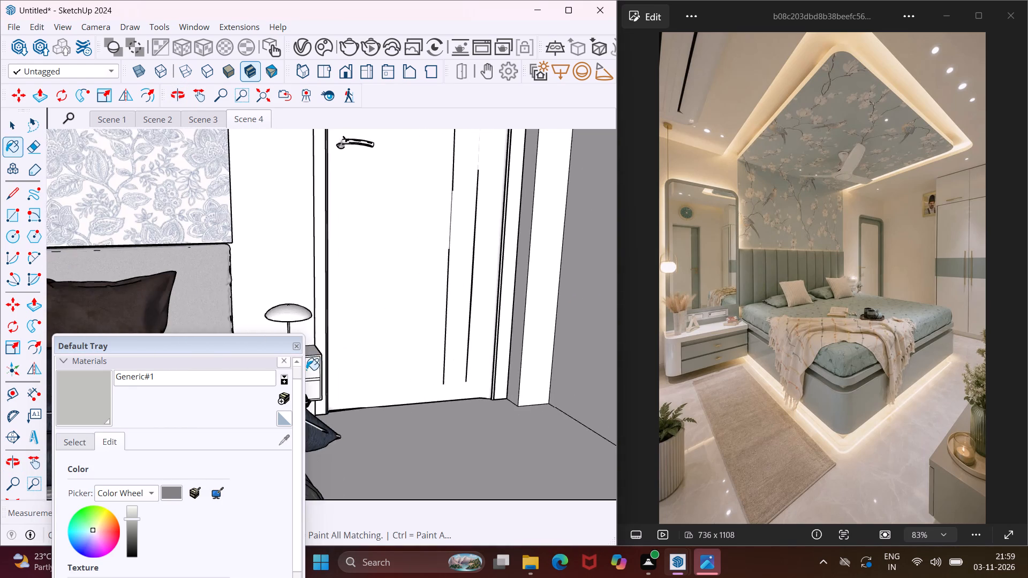
scroll(306, 370, "up", 1)
left_click(314, 369)
scroll(320, 380, "up", 4)
left_click(316, 385)
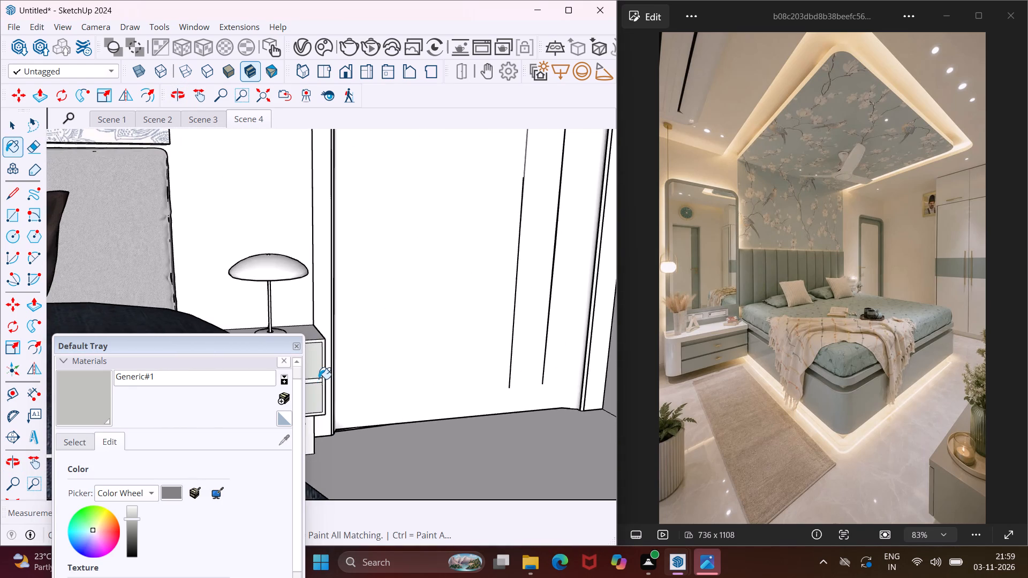
scroll(319, 379, "up", 3)
left_click(316, 383)
Paint the nightstand's front frame, top surface and door-facing side panel with Generic#1.
scroll(320, 354, "up", 2)
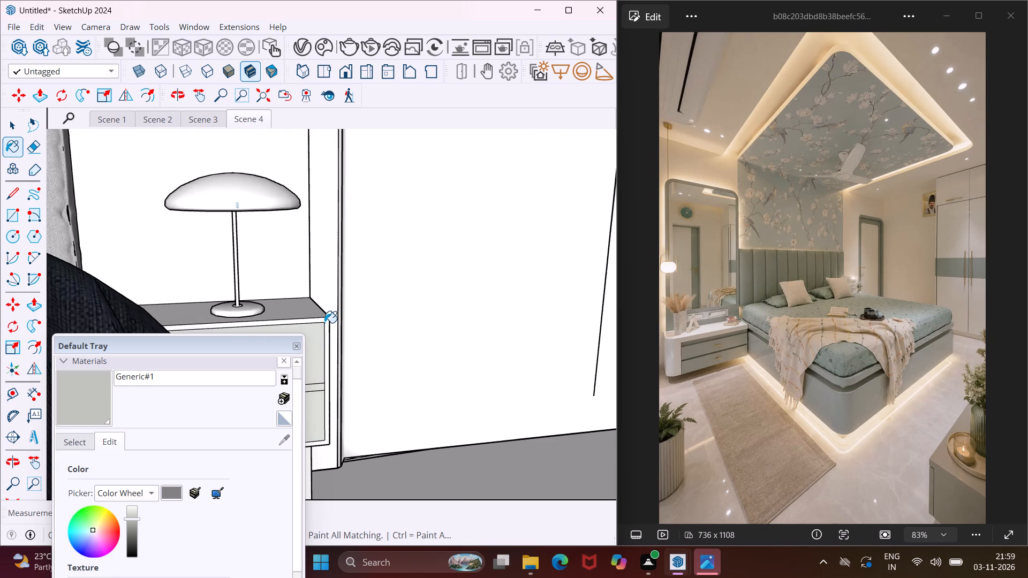
left_click(324, 323)
left_click(319, 324)
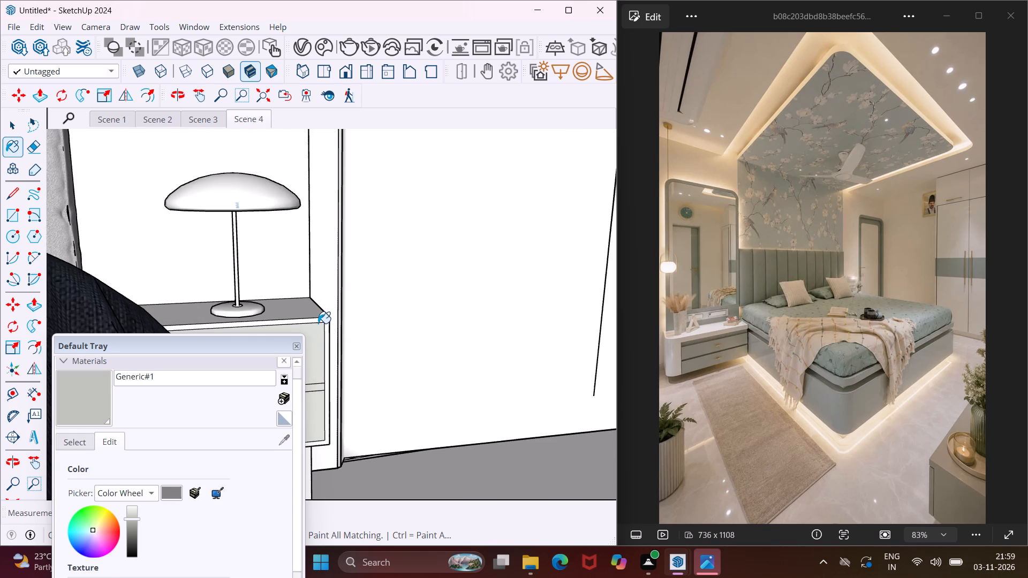
left_click(316, 323)
scroll(315, 323, "up", 4)
left_click(314, 323)
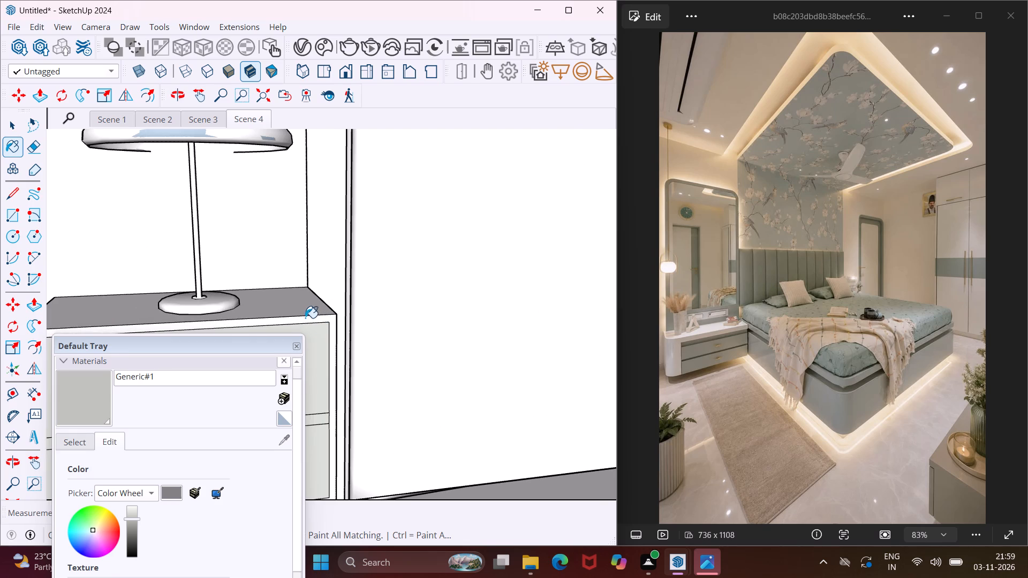
left_click(305, 320)
left_click(301, 312)
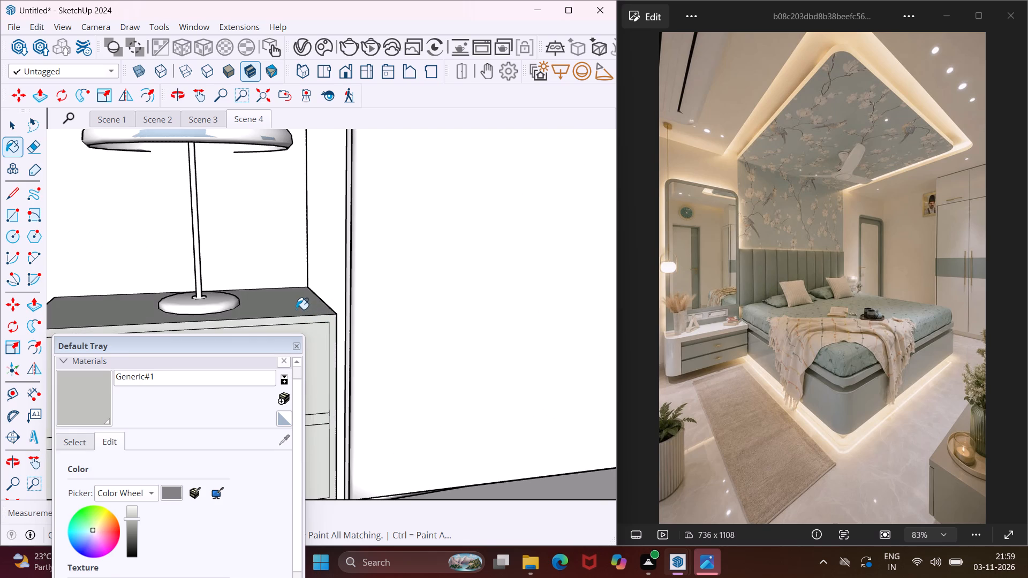
middle_click_drag(330, 322, 253, 320)
left_click(313, 333)
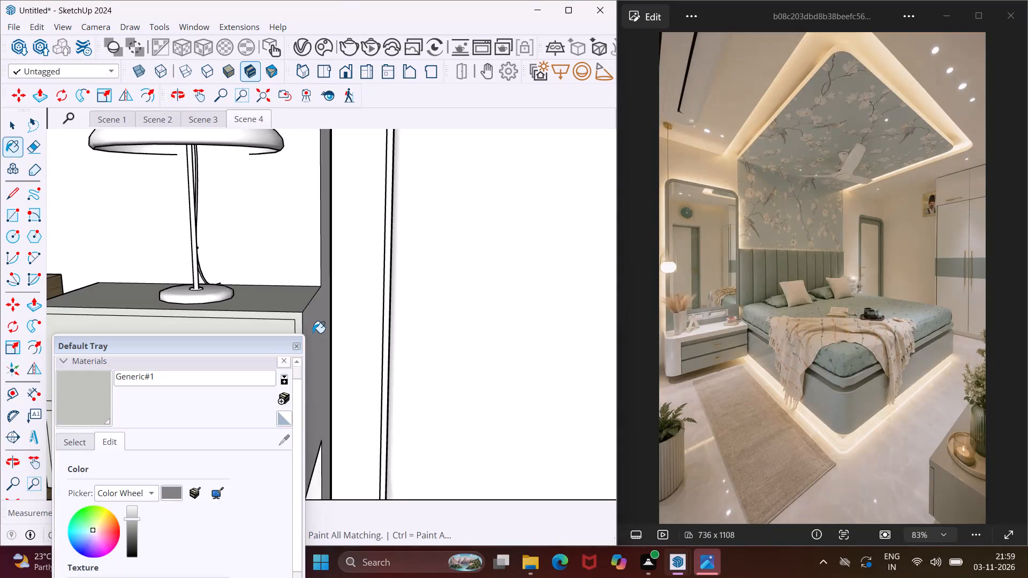
middle_click_drag(313, 333, 388, 334)
scroll(368, 321, "down", 5)
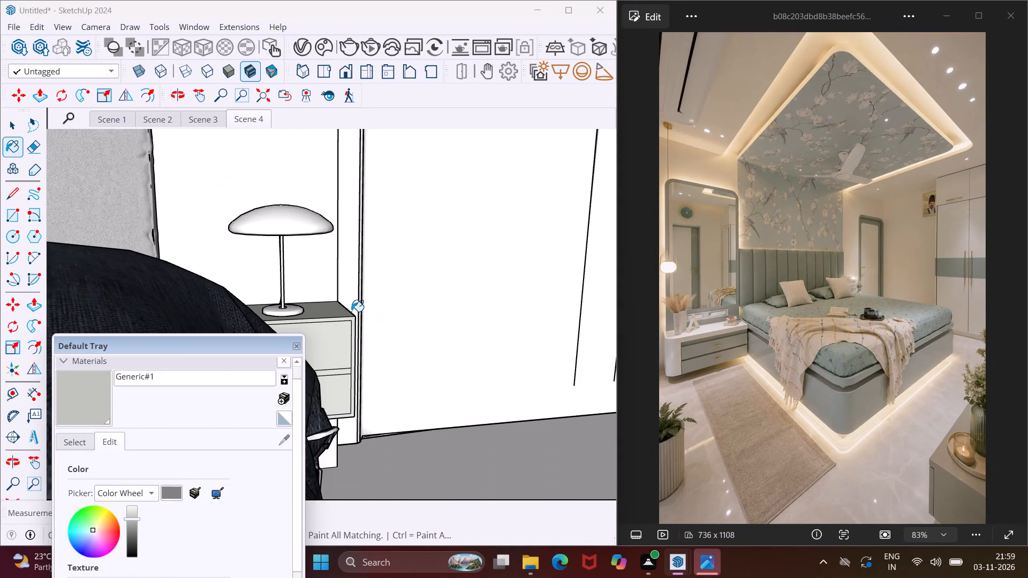
Paint the wardrobe's first two door panels above the green band and the remaining two panels below it with Generic#1.
scroll(340, 309, "down", 8)
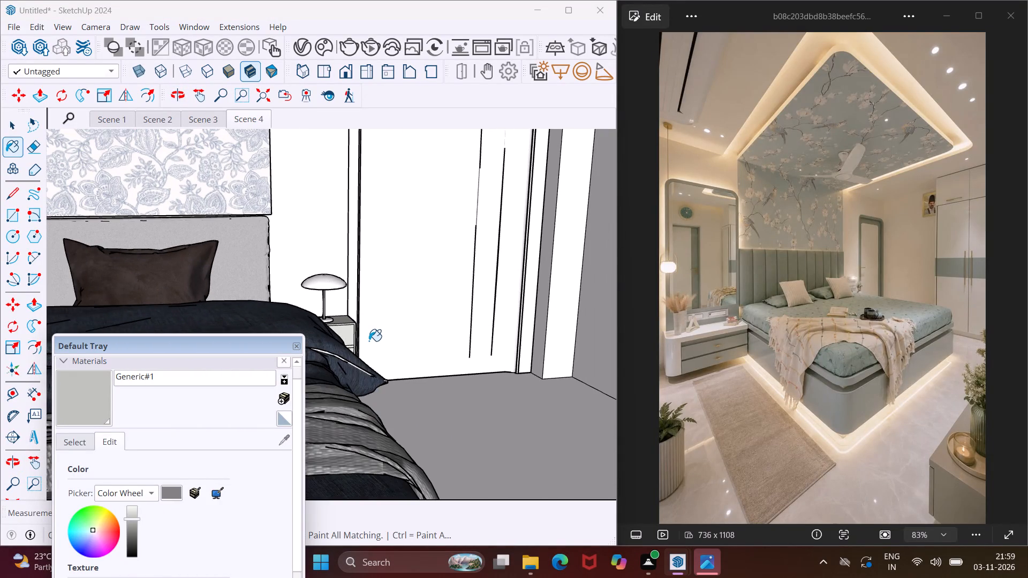
scroll(369, 341, "down", 4)
middle_click_drag(386, 344, 442, 351)
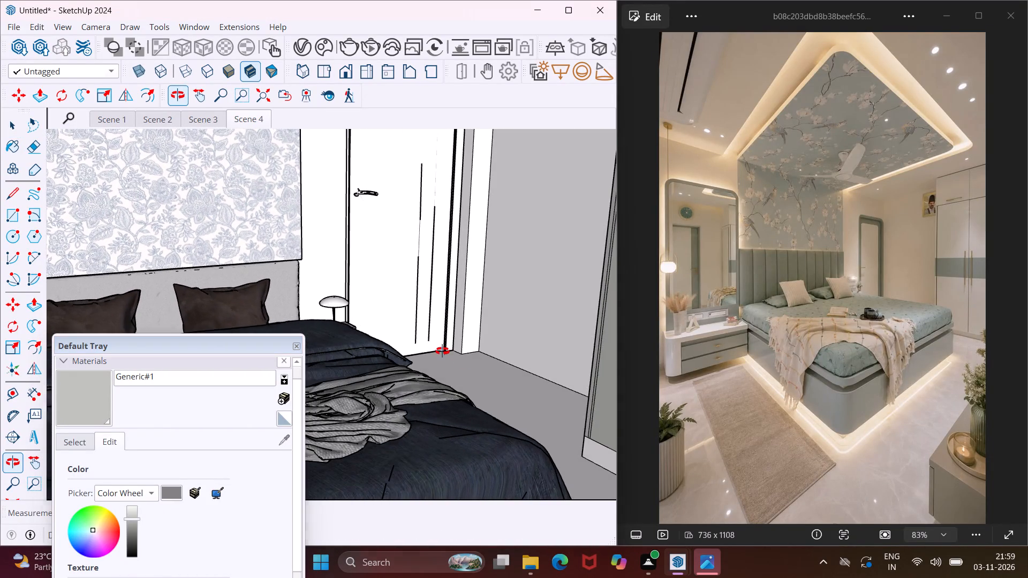
middle_click_drag(442, 351, 443, 351)
scroll(542, 431, "up", 3)
left_click(603, 448)
scroll(413, 351, "down", 4)
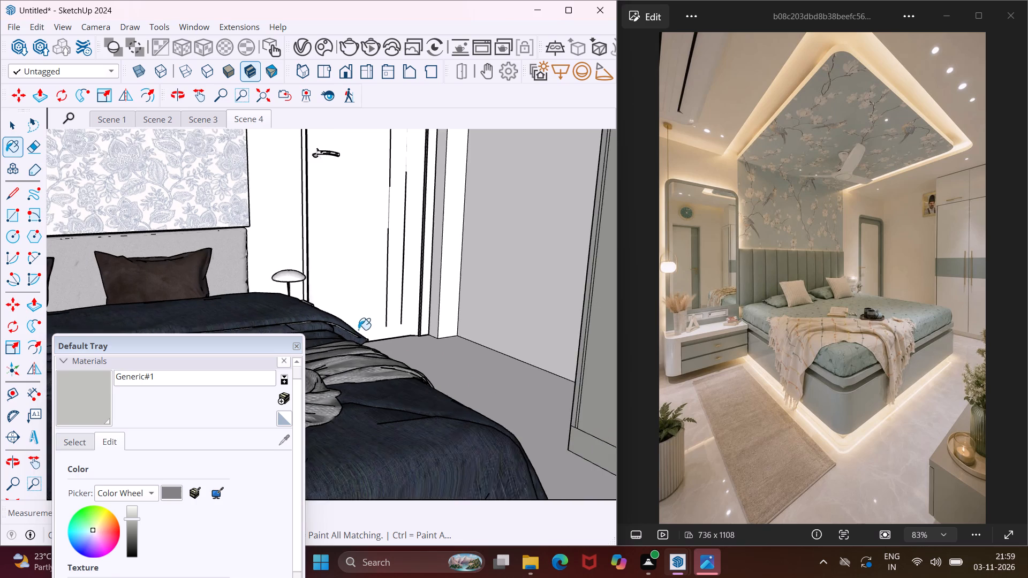
scroll(341, 323, "down", 5)
scroll(385, 322, "down", 1)
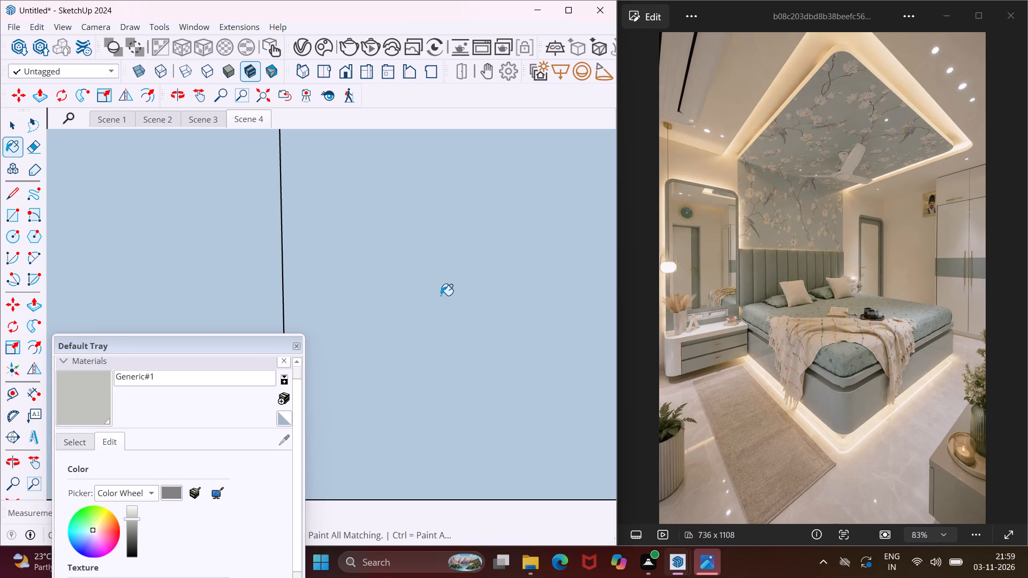
middle_click_drag(441, 295, 769, 248)
scroll(703, 243, "down", 5)
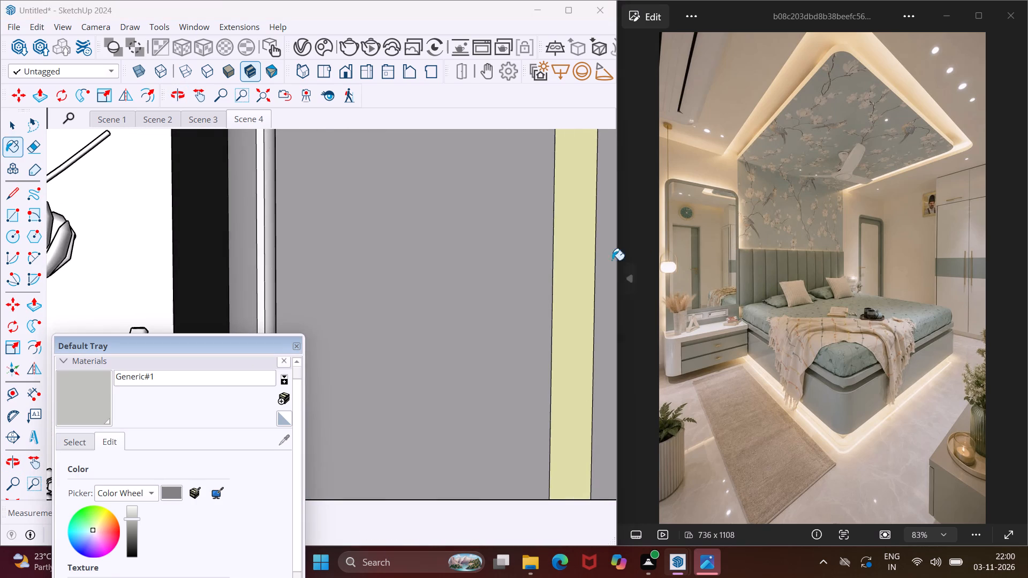
scroll(418, 272, "down", 11)
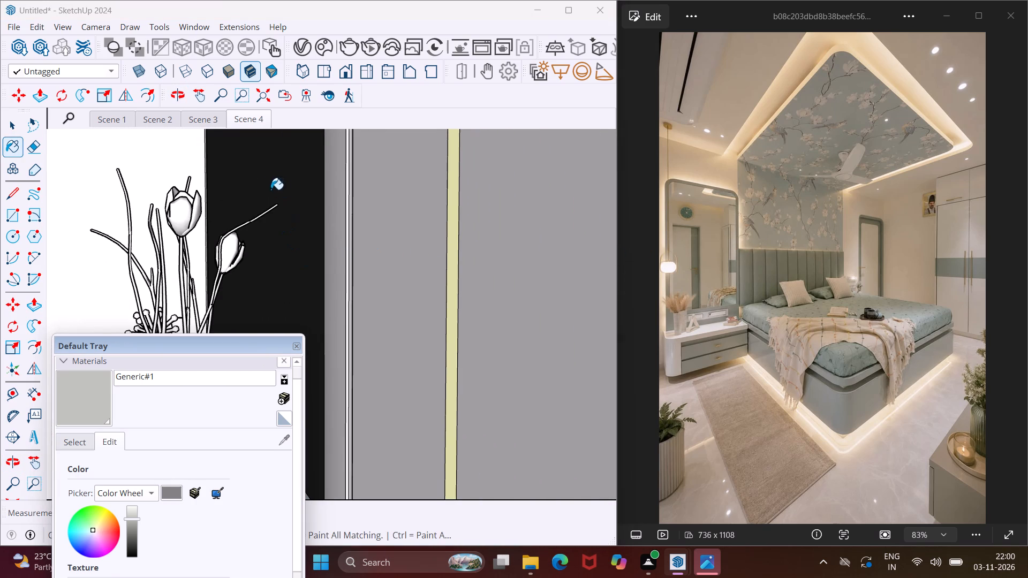
left_click(208, 101)
left_click_drag(261, 222, 480, 179)
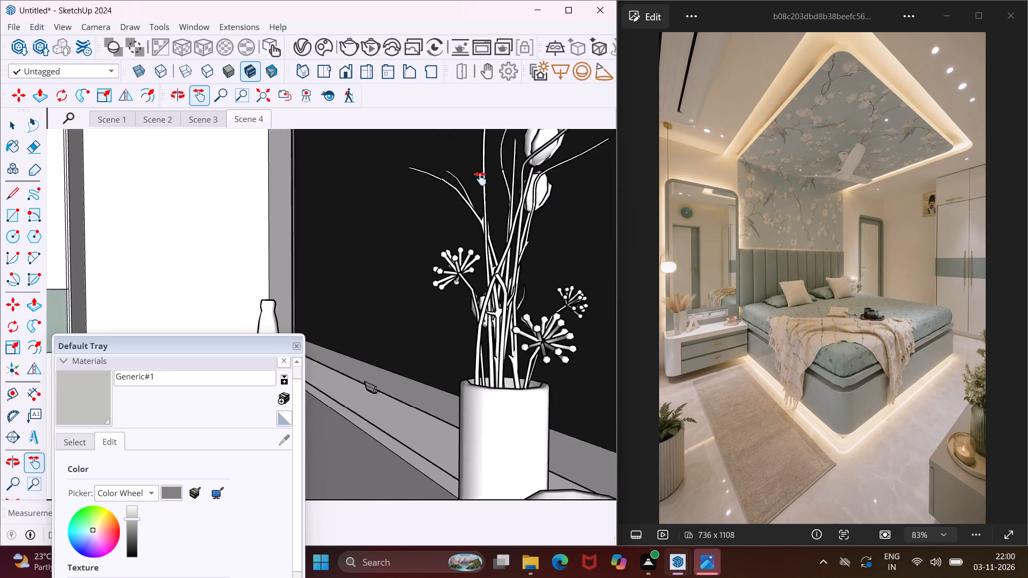
left_click_drag(480, 179, 613, 174)
scroll(525, 194, "down", 2)
left_click_drag(338, 241, 472, 231)
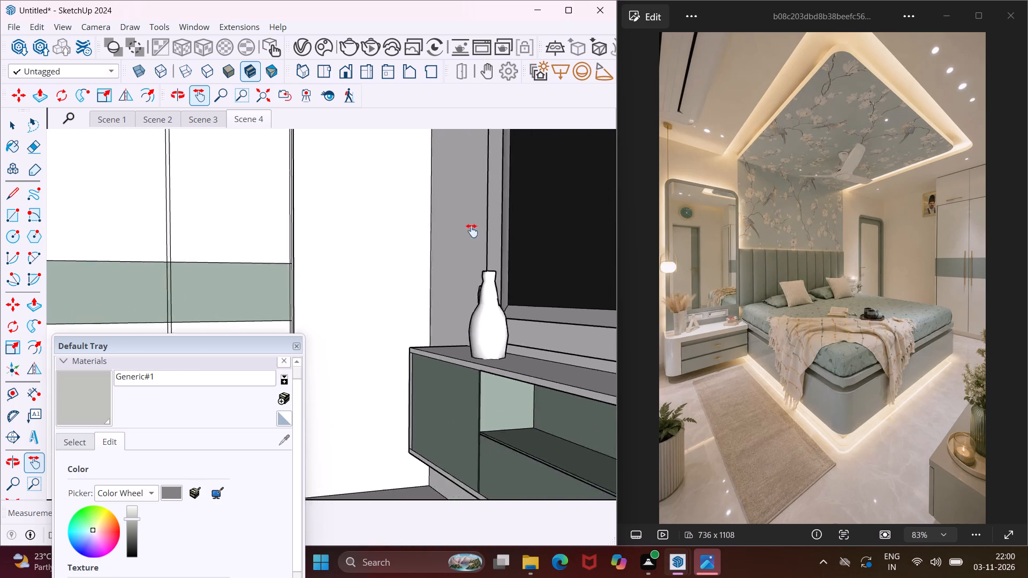
left_click_drag(472, 231, 629, 223)
left_click(94, 397)
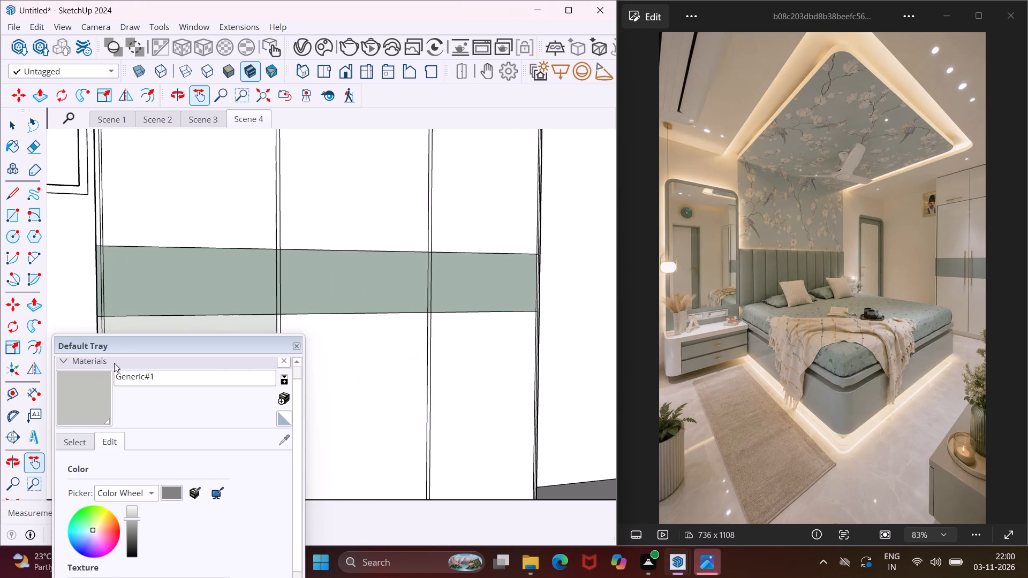
left_click(194, 220)
left_click(354, 200)
left_click(395, 341)
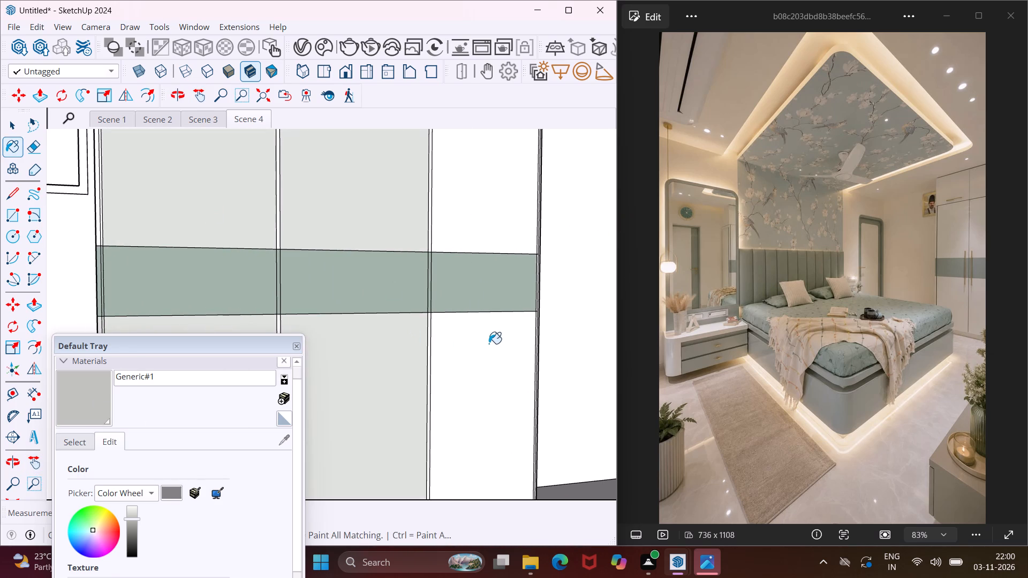
left_click(489, 344)
Paint the narrow vertical strips between the wardrobe door panels, above and below the green band, with Generic#1.
scroll(476, 194, "up", 7)
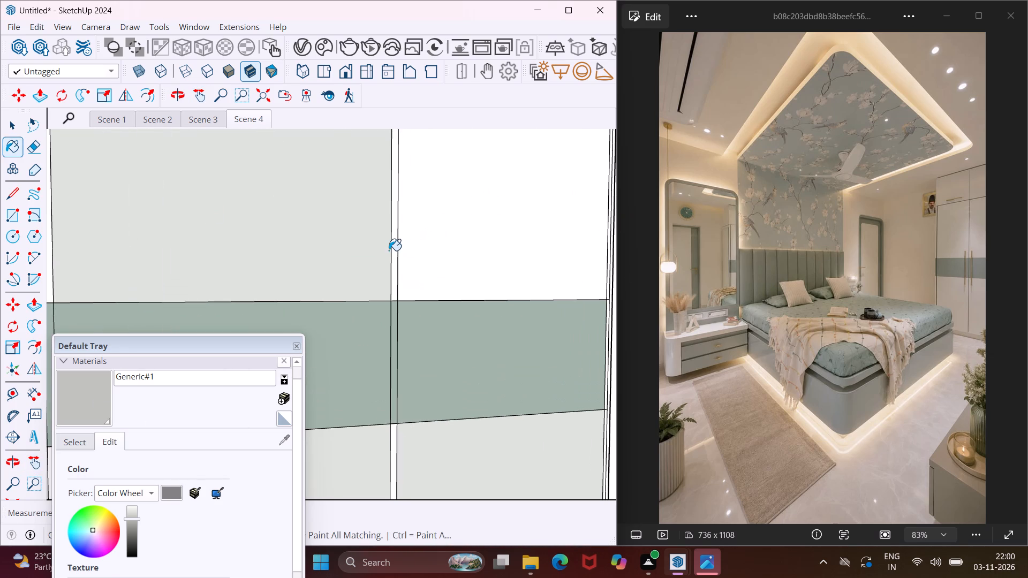
left_click(396, 250)
scroll(394, 249, "down", 2)
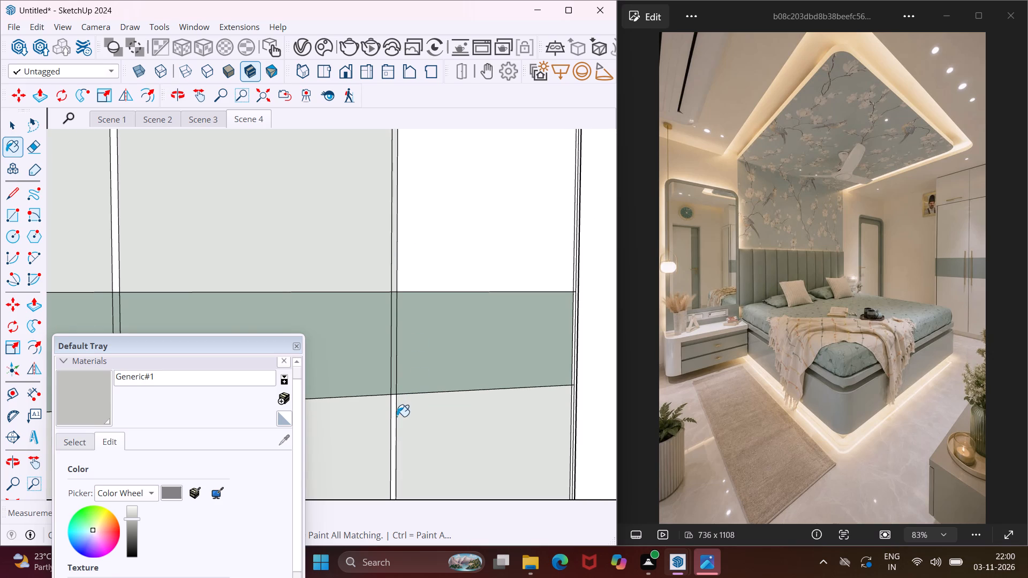
left_click(393, 416)
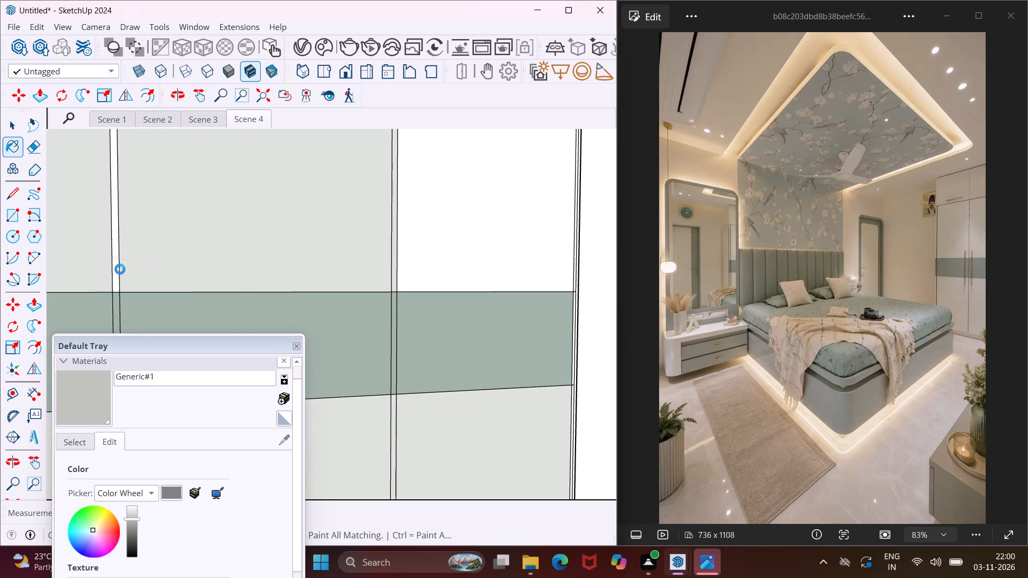
left_click(120, 269)
left_click(112, 264)
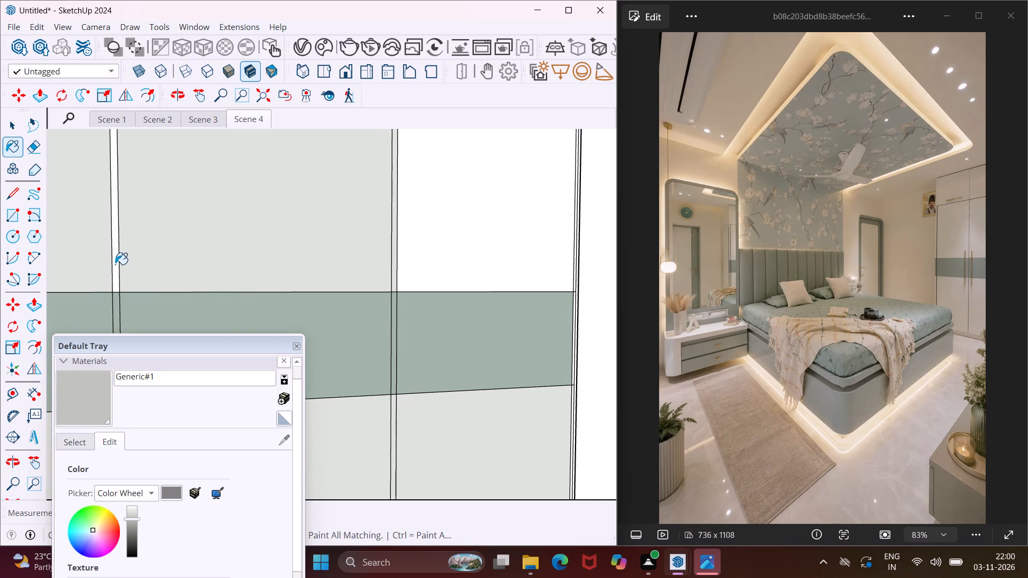
left_click(115, 264)
Paint the wardrobe's last door panel above the green band and the narrow edge strips on the TV console side with Generic#1.
left_click(533, 259)
scroll(573, 260, "up", 1)
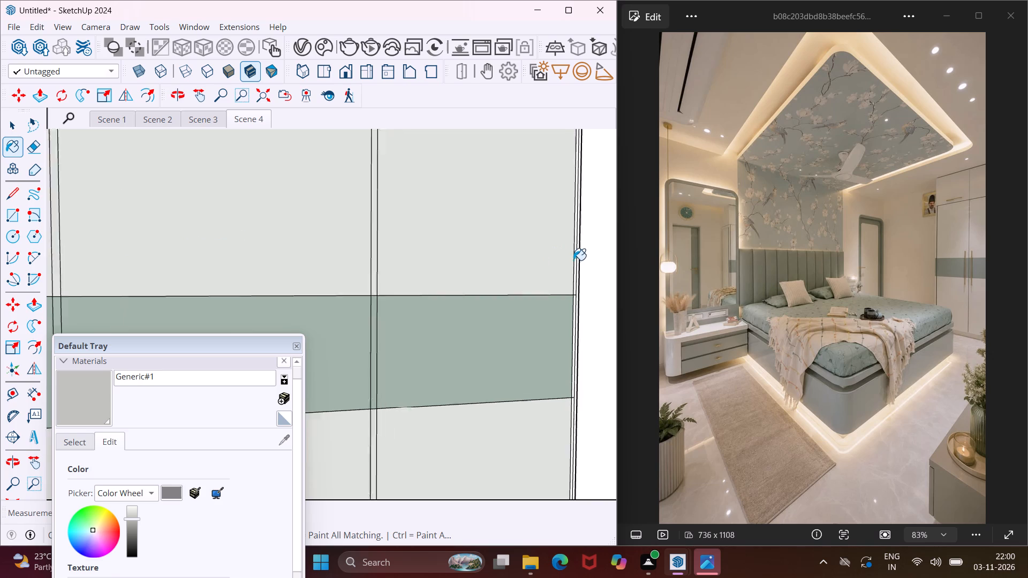
scroll(573, 260, "up", 7)
left_click(571, 260)
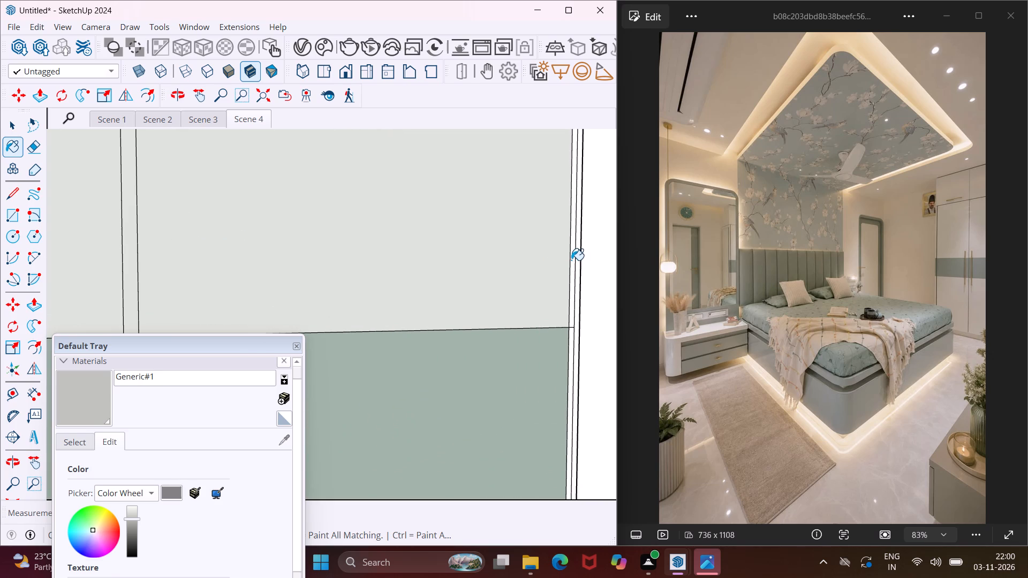
left_click(578, 262)
left_click(573, 336)
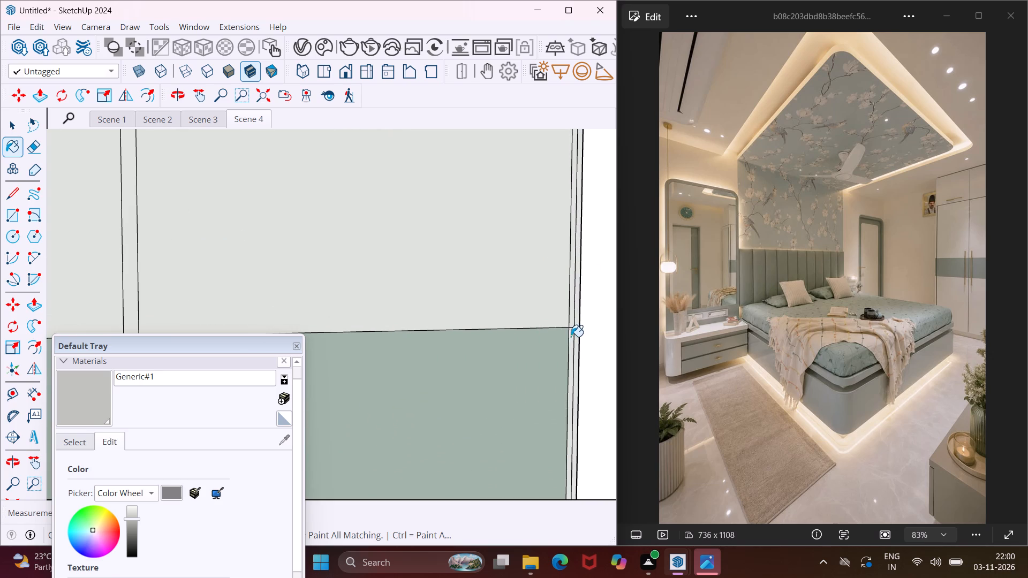
scroll(509, 277, "down", 5)
scroll(553, 446, "up", 4)
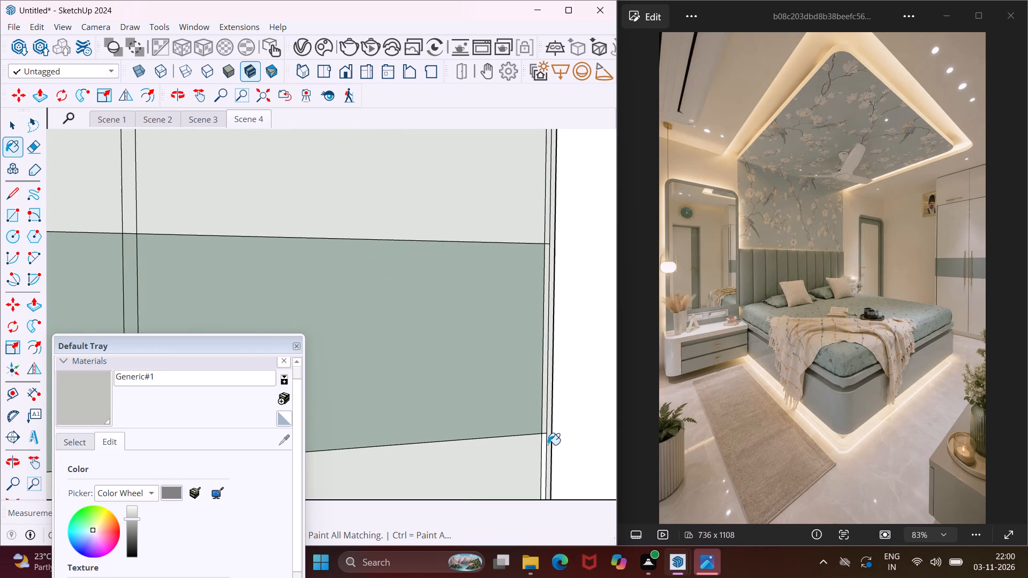
left_click(544, 443)
scroll(537, 357, "down", 8)
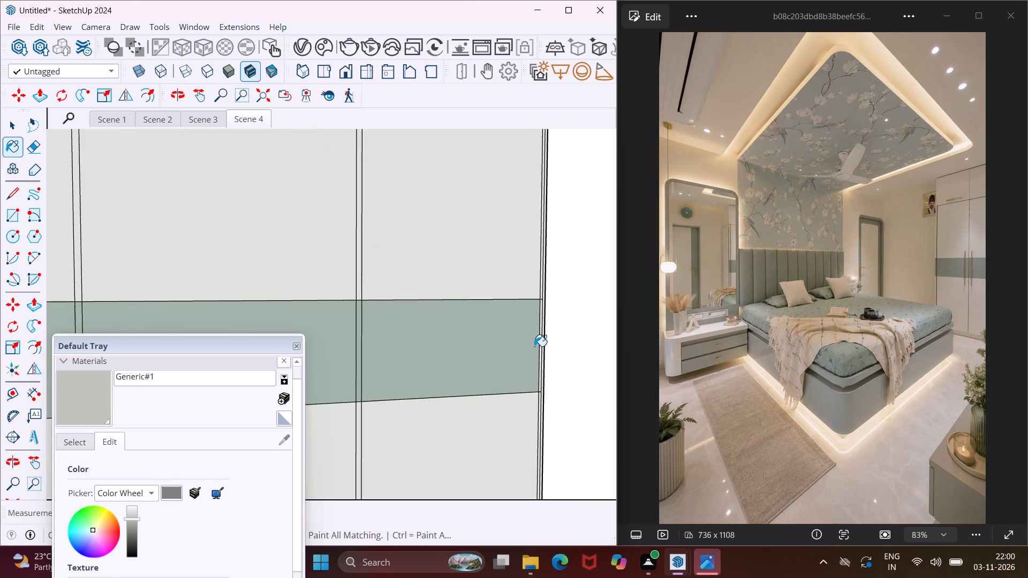
Paint the two narrow upper edge strips on the wardrobe's side farthest from the TV console with Generic#1.
middle_click_drag(323, 209, 374, 245)
scroll(371, 242, "down", 2)
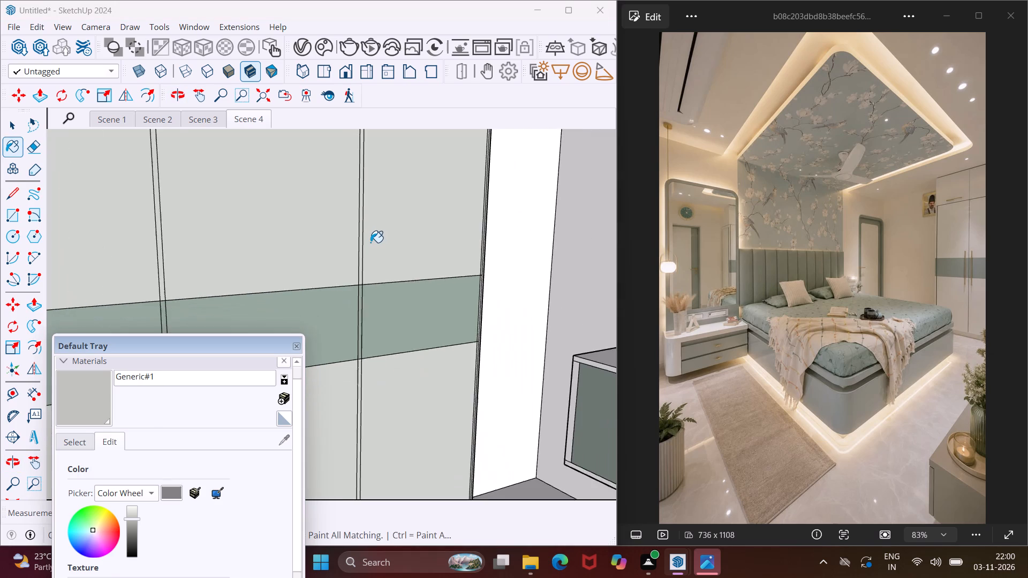
scroll(371, 242, "down", 3)
left_click(193, 101)
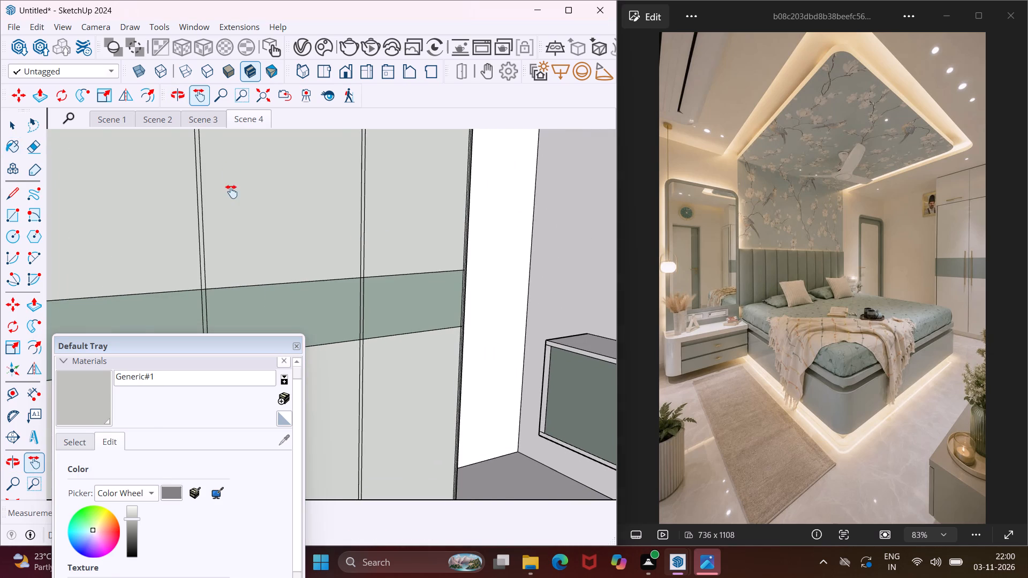
left_click_drag(231, 192, 336, 285)
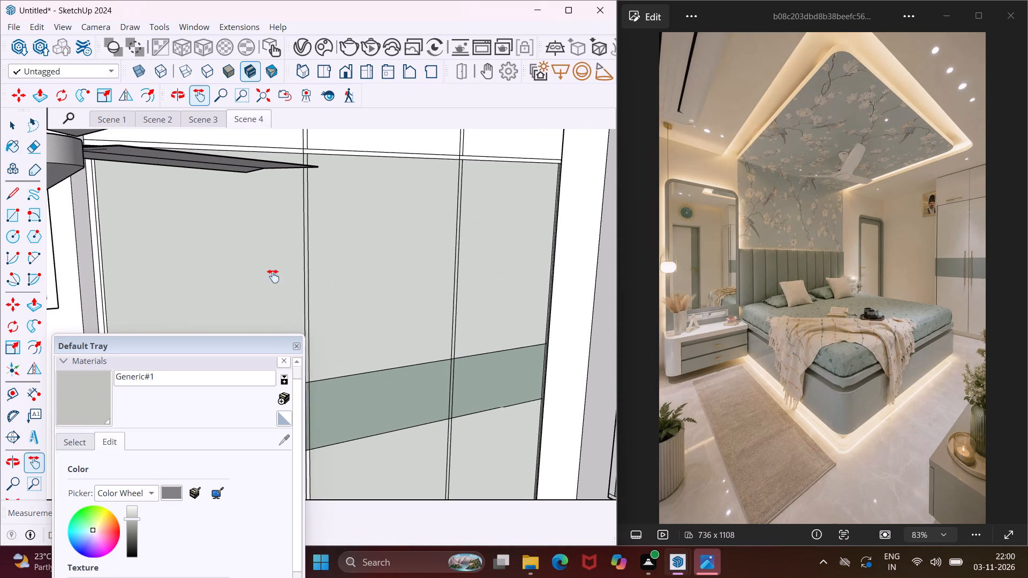
left_click(86, 407)
scroll(99, 282, "up", 6)
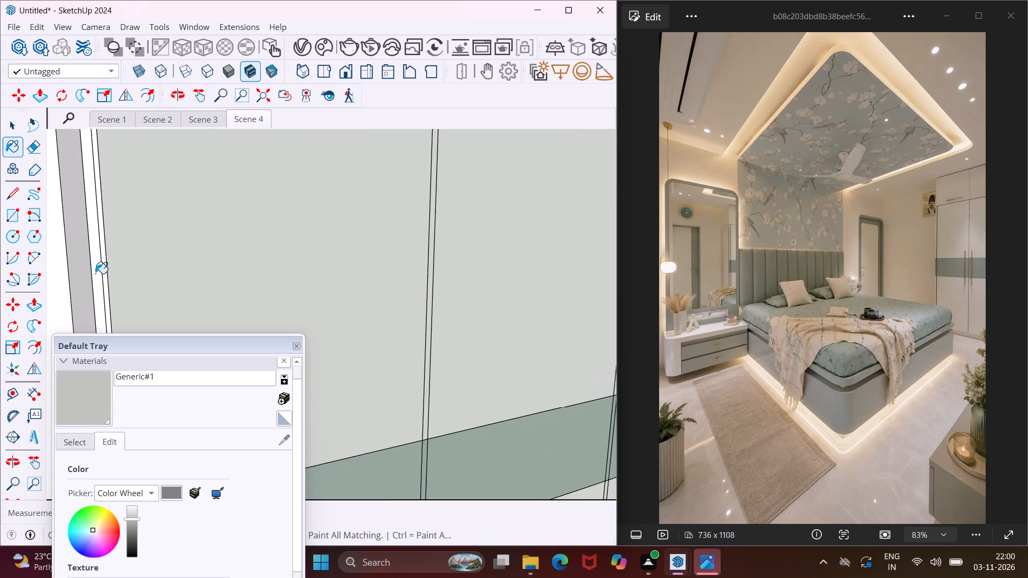
left_click(95, 270)
left_click(104, 268)
Paint the wardrobe's first two loft panels, the divider between them and the horizontal strip beneath with Generic#1.
middle_click_drag(139, 246, 56, 256)
scroll(56, 256, "up", 1)
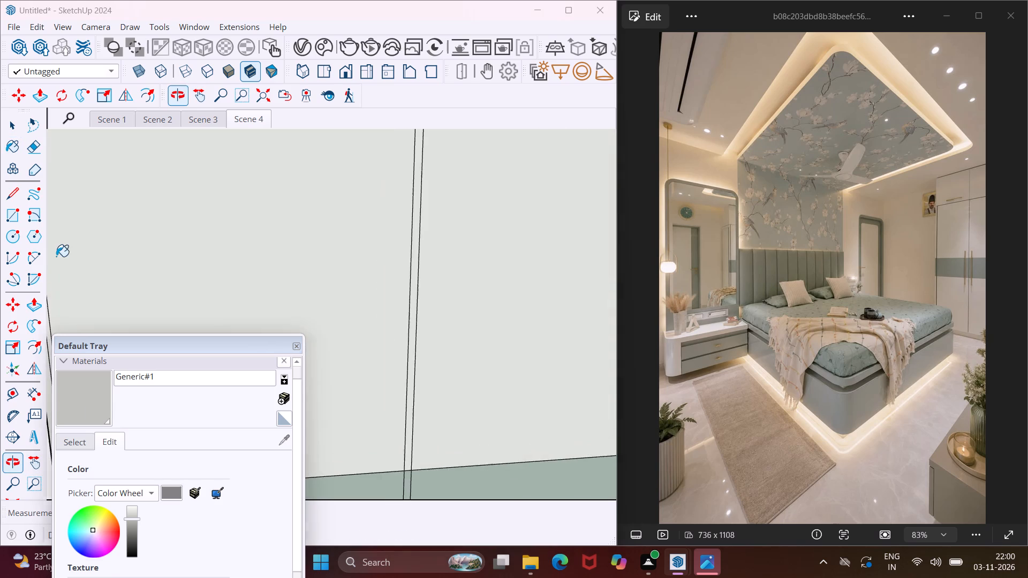
scroll(57, 258, "down", 8)
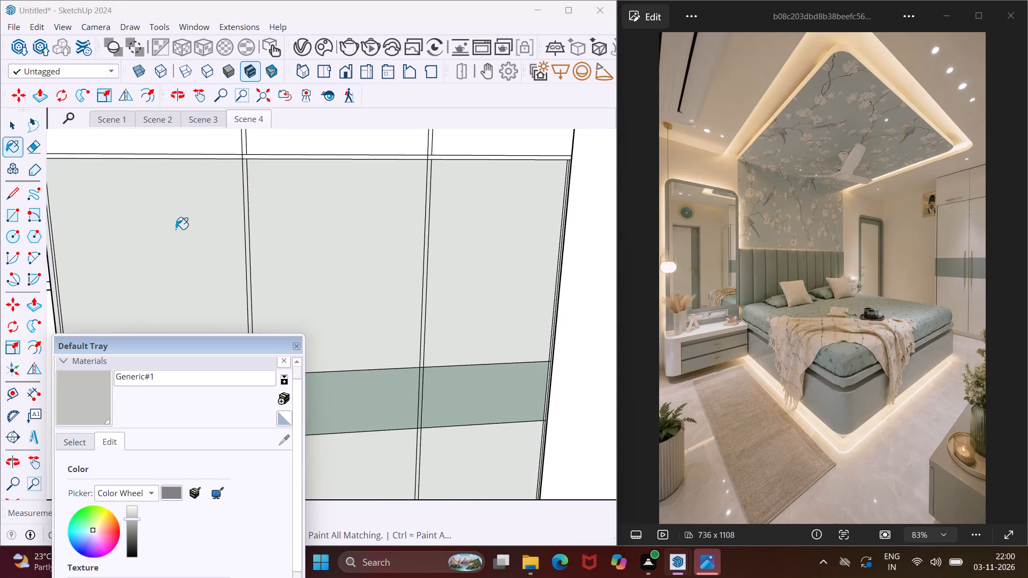
left_click(178, 150)
left_click(201, 158)
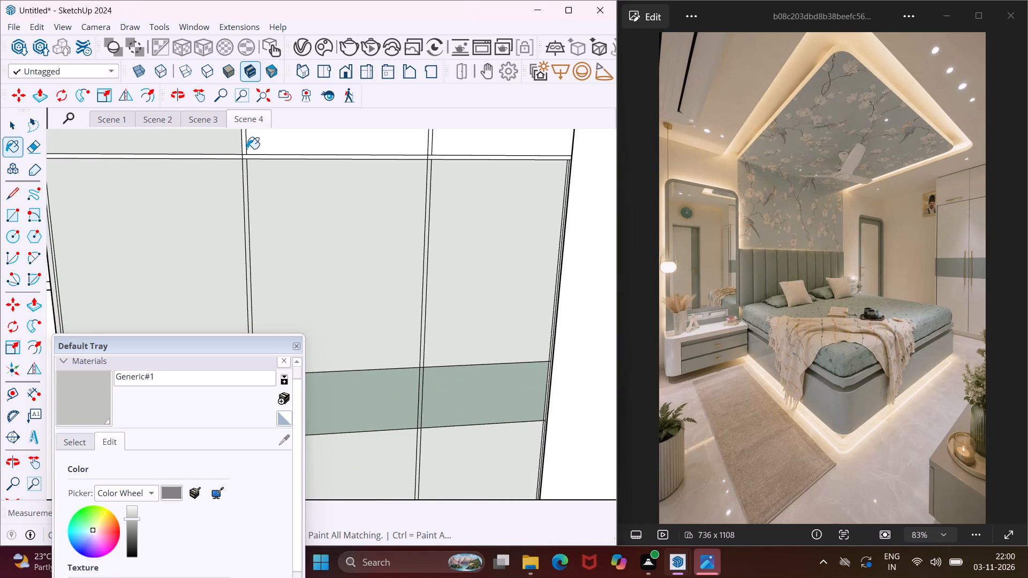
left_click(248, 148)
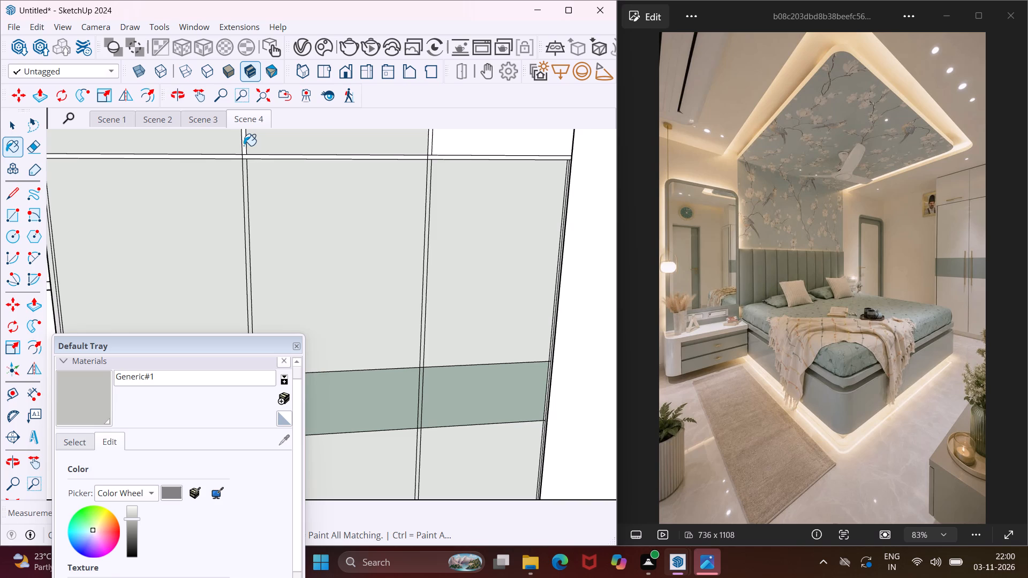
left_click(244, 146)
scroll(243, 157, "up", 2)
left_click(243, 157)
left_click(236, 158)
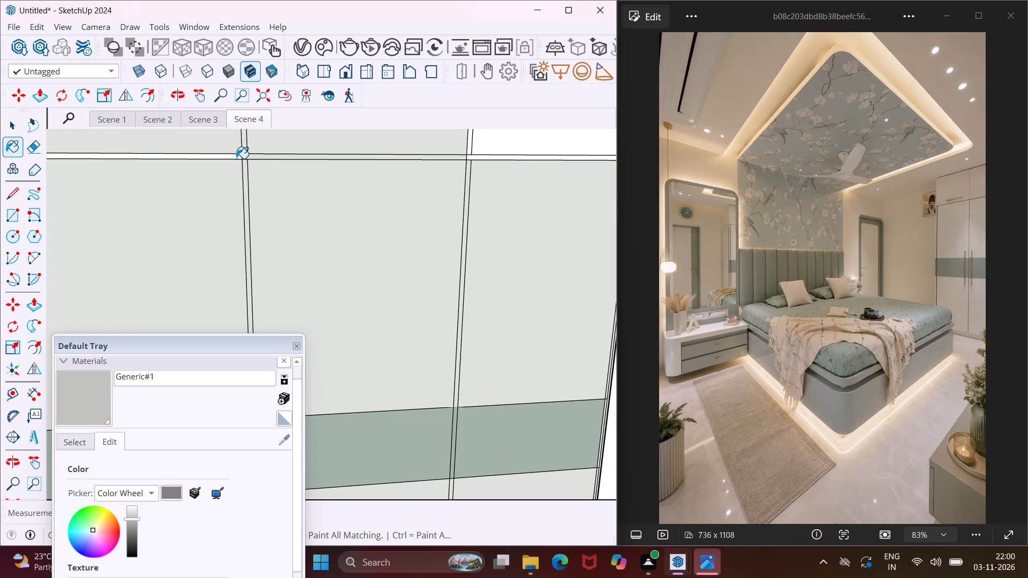
Paint the wardrobe's last loft panel, its adjoining vertical divider and the remaining horizontal strip beneath with Generic#1.
scroll(209, 166, "down", 3)
left_click(429, 149)
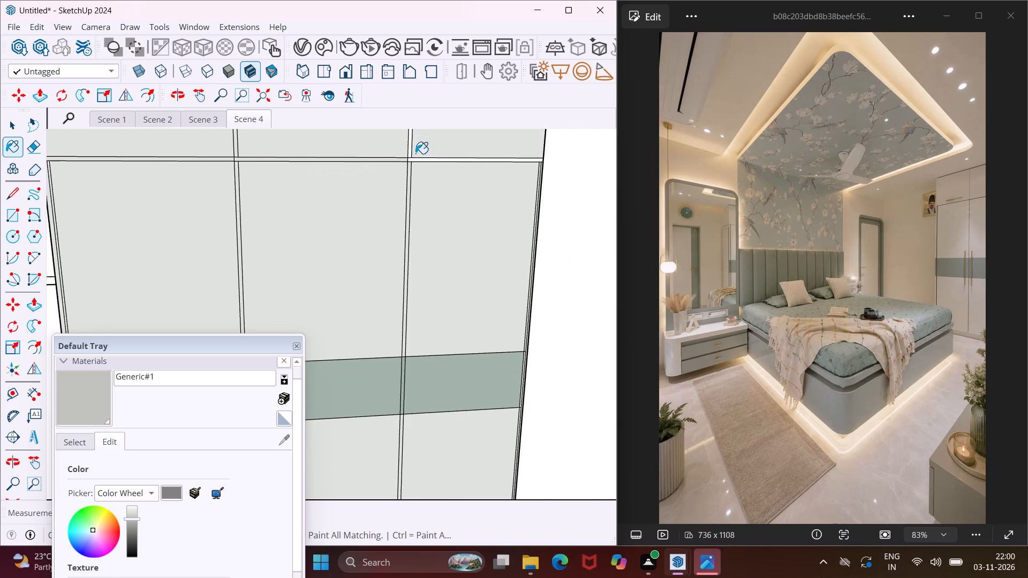
scroll(414, 154, "up", 7)
left_click(409, 148)
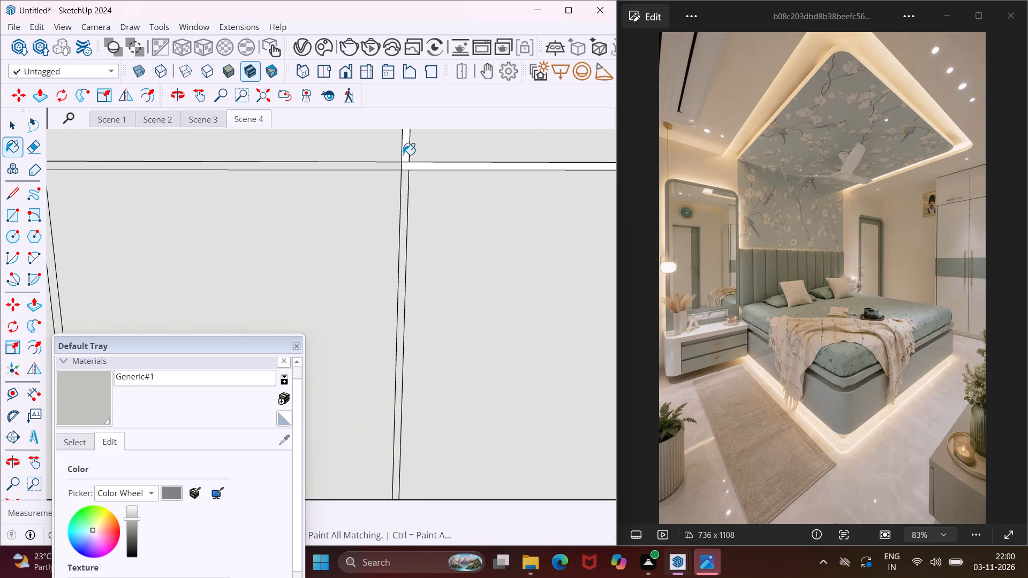
left_click(401, 154)
left_click(405, 157)
left_click(407, 168)
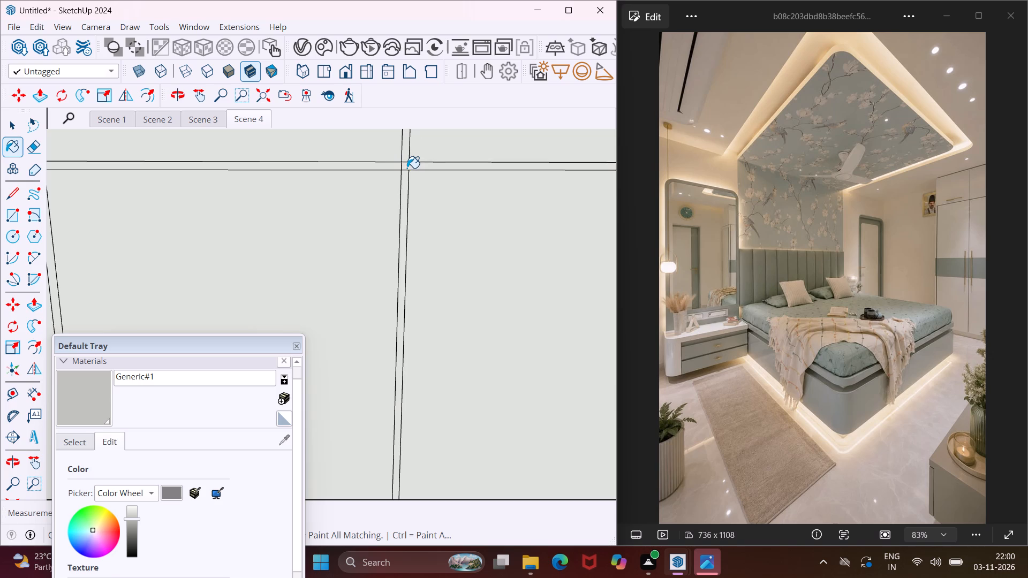
Paint the thin horizontal strip above the wardrobe's loft panels, just below the ceiling, with Generic#1.
scroll(409, 166, "down", 9)
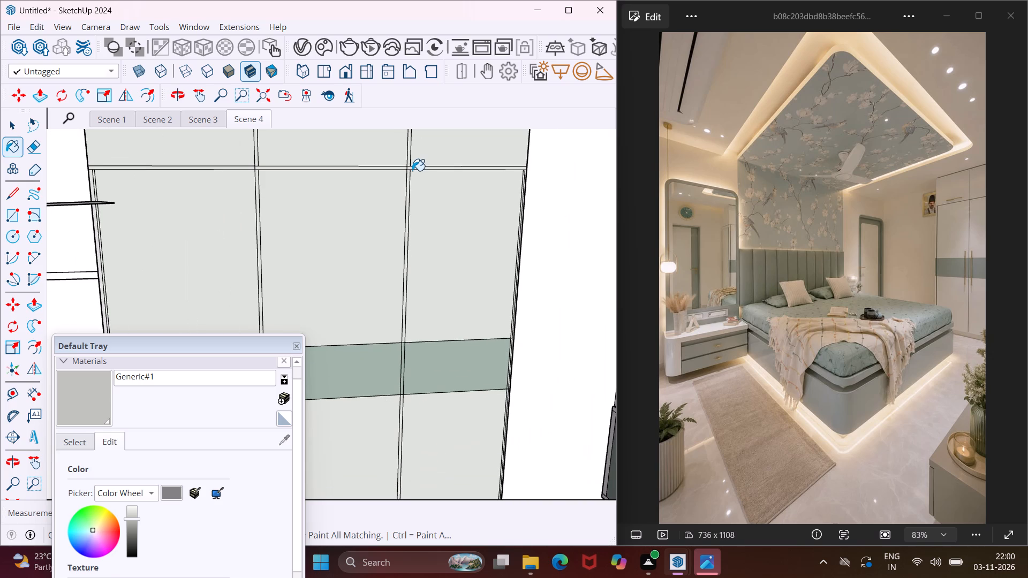
middle_click_drag(412, 171, 364, 204)
middle_click_drag(364, 204, 356, 176)
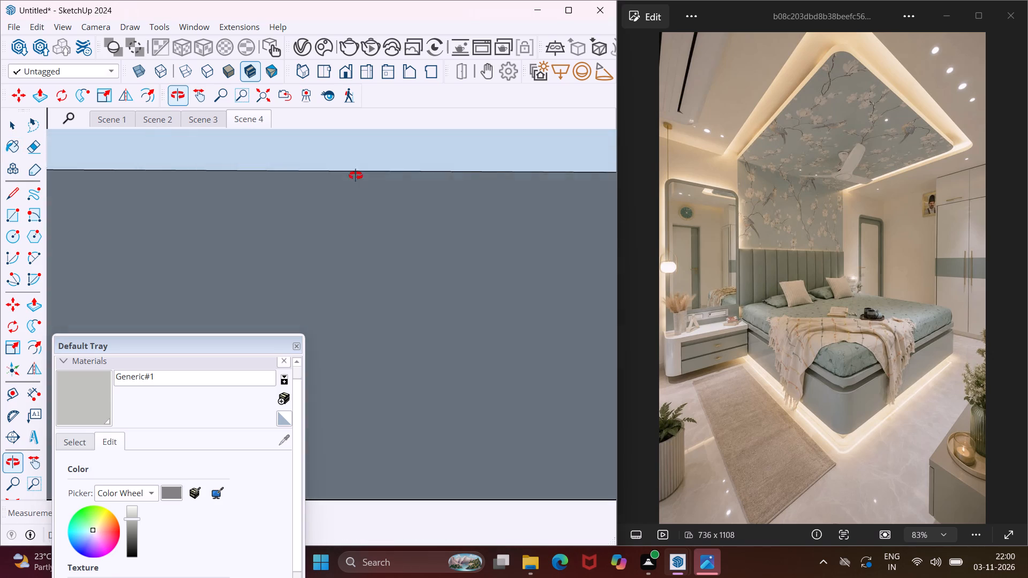
middle_click_drag(356, 176, 371, 97)
scroll(415, 338, "up", 5)
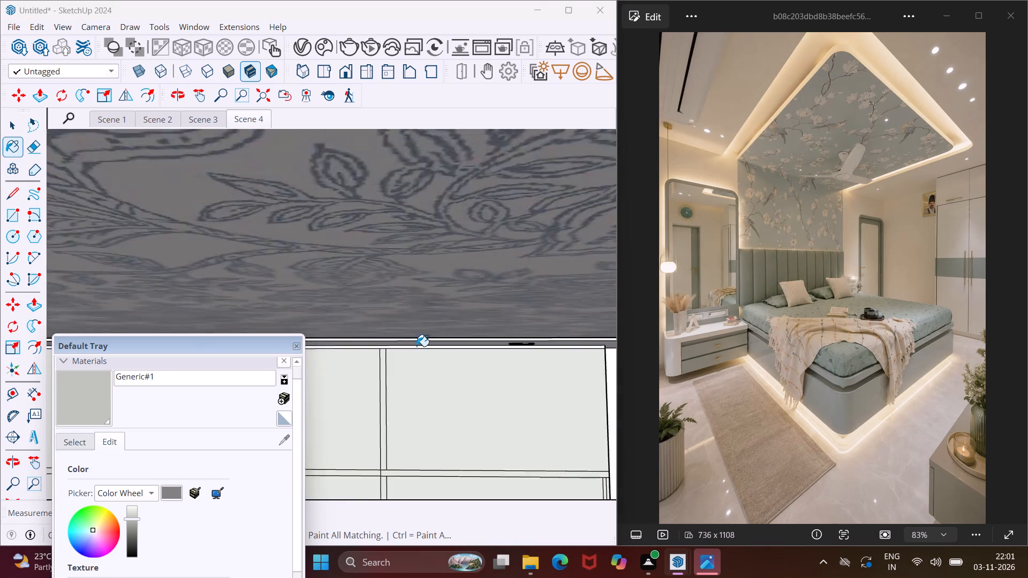
scroll(417, 346, "up", 9)
left_click(421, 340)
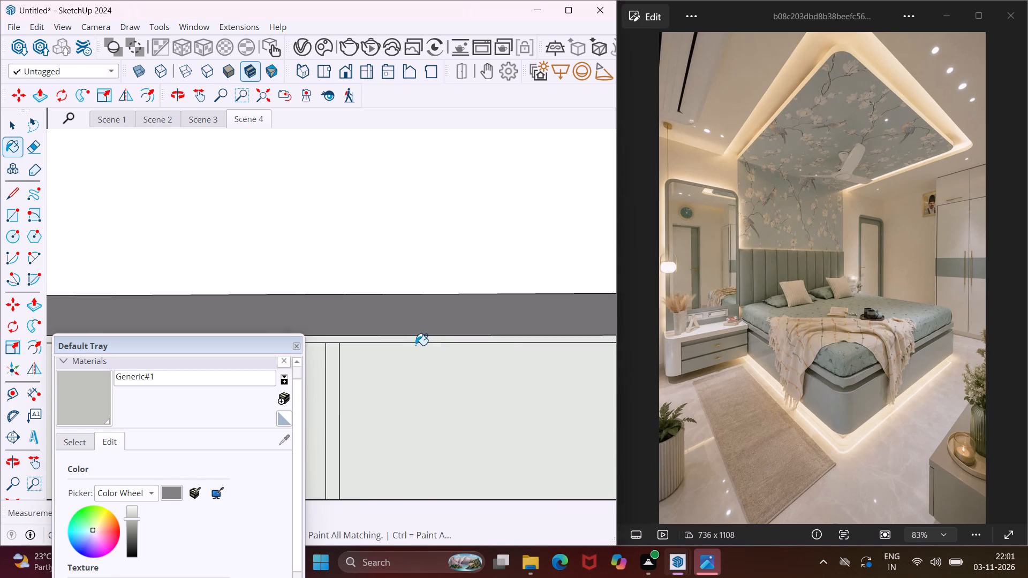
Paint the wardrobe's right-hand end panel, as seen from its front, with Generic#1.
scroll(415, 345, "down", 9)
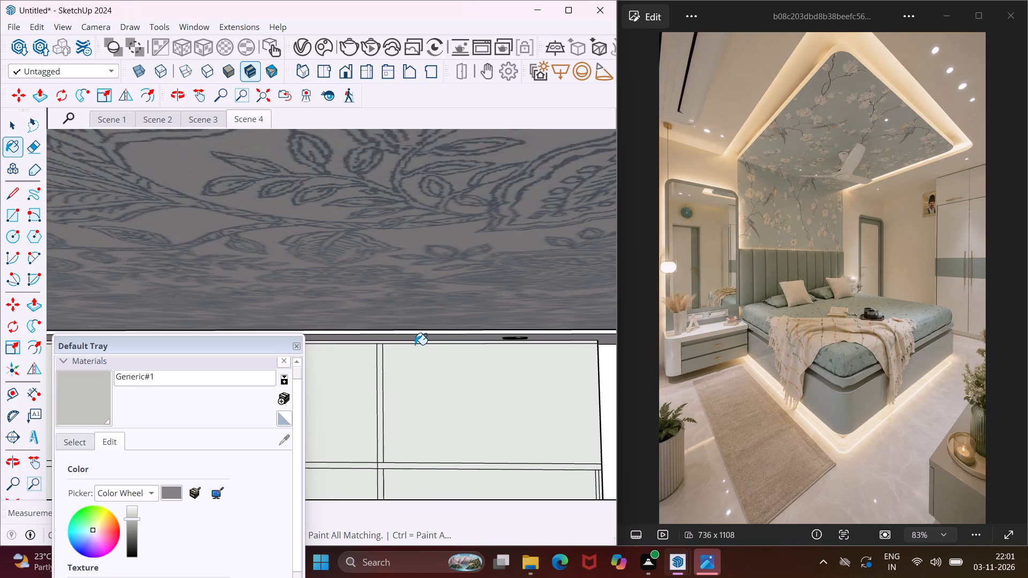
middle_click_drag(413, 345, 400, 341)
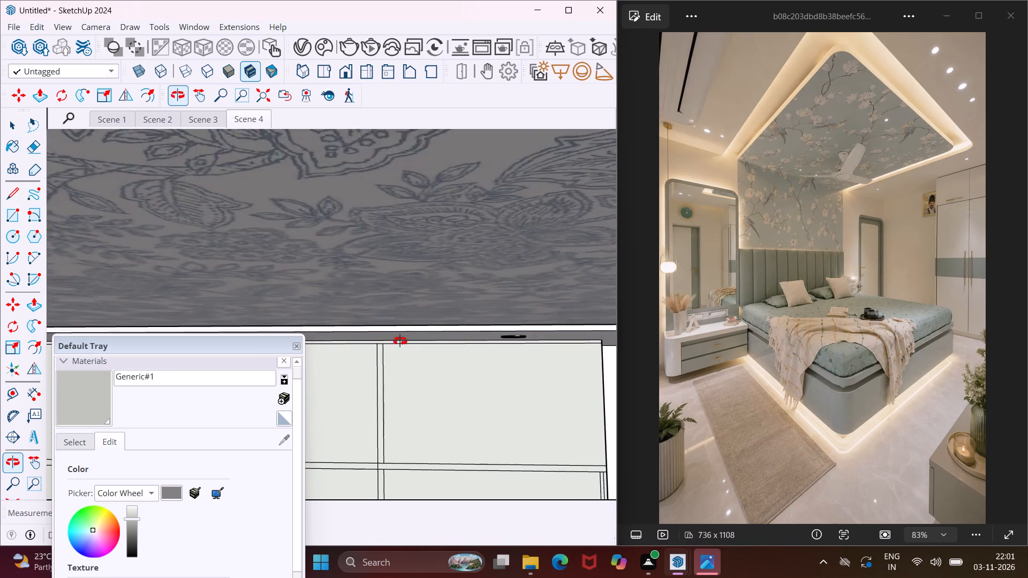
middle_click_drag(400, 341, 329, 260)
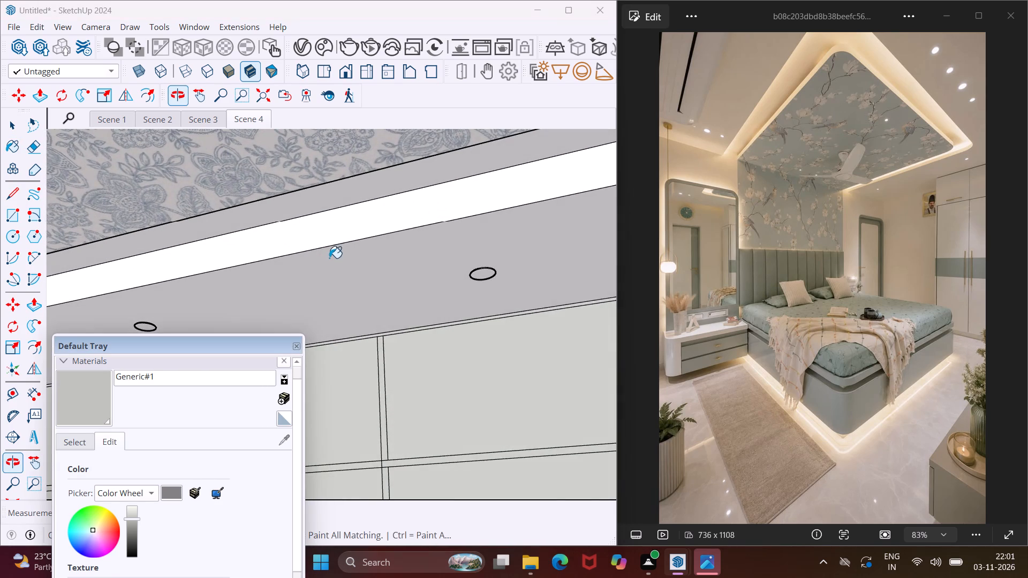
scroll(329, 258, "down", 9)
scroll(493, 355, "up", 3)
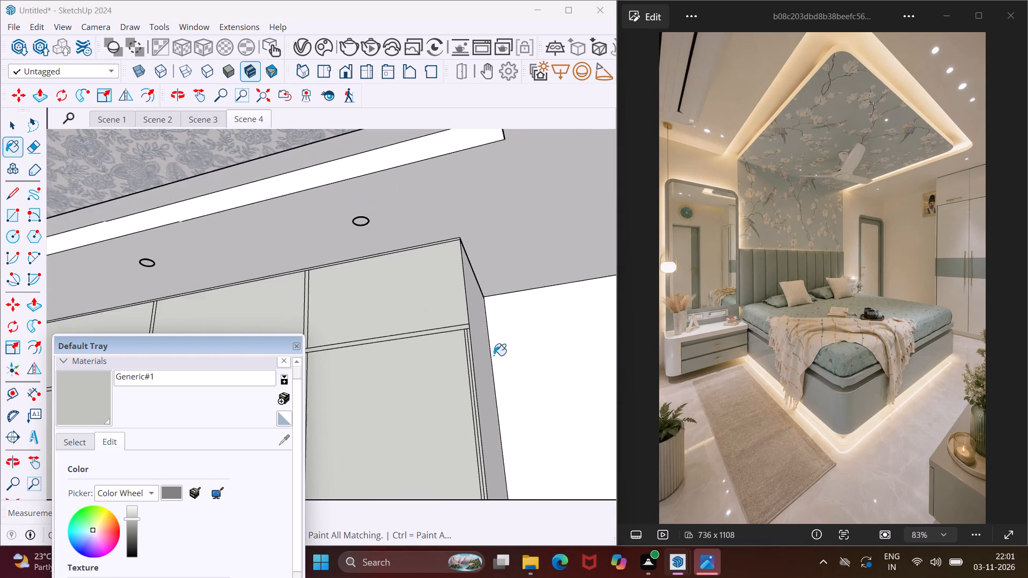
scroll(483, 351, "up", 3)
left_click(480, 347)
scroll(467, 348, "down", 5)
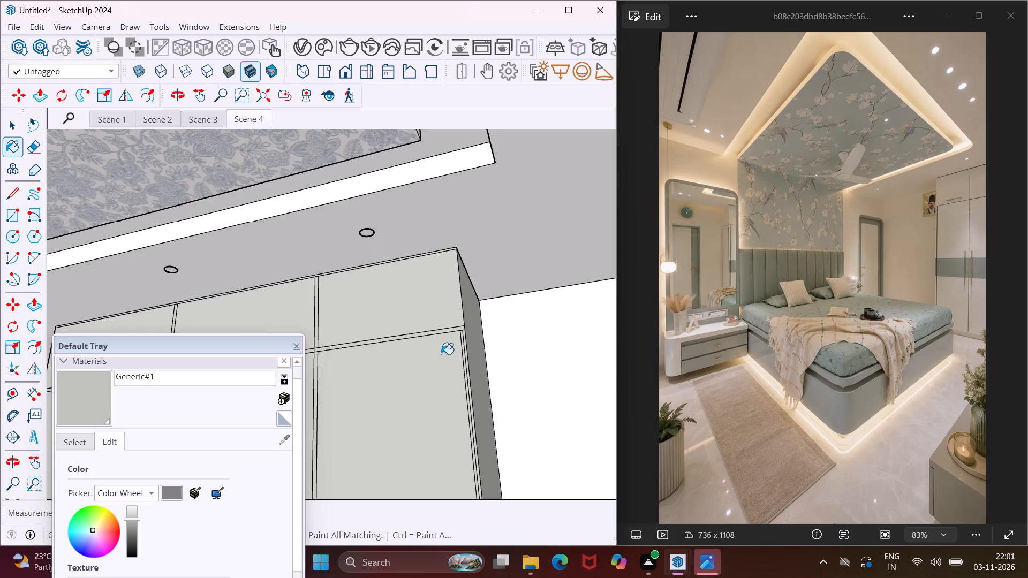
Paint the wardrobe's opposite, left-hand end panel with Generic#1.
middle_click_drag(441, 354, 597, 361)
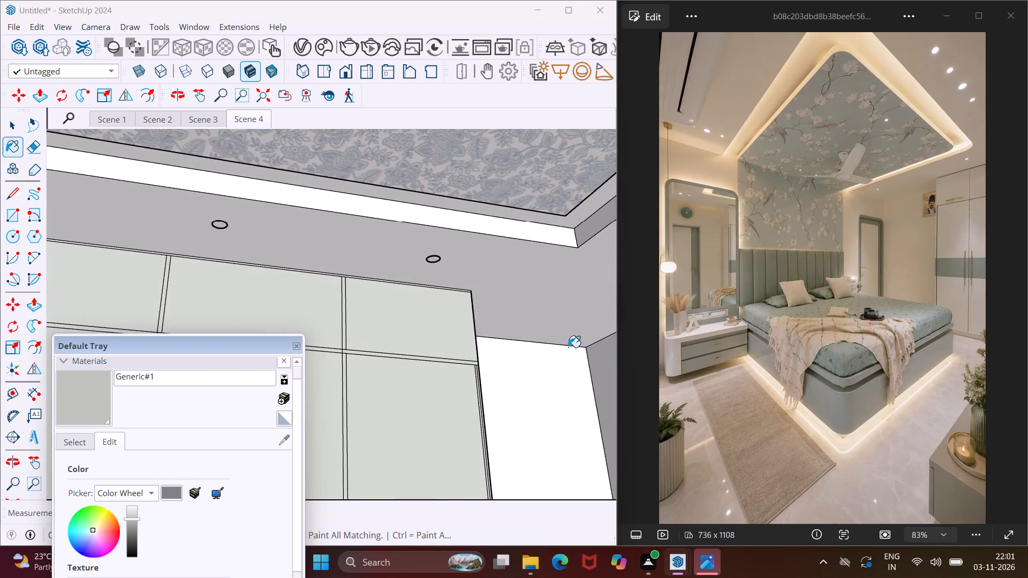
scroll(568, 347, "down", 6)
scroll(355, 332, "up", 2)
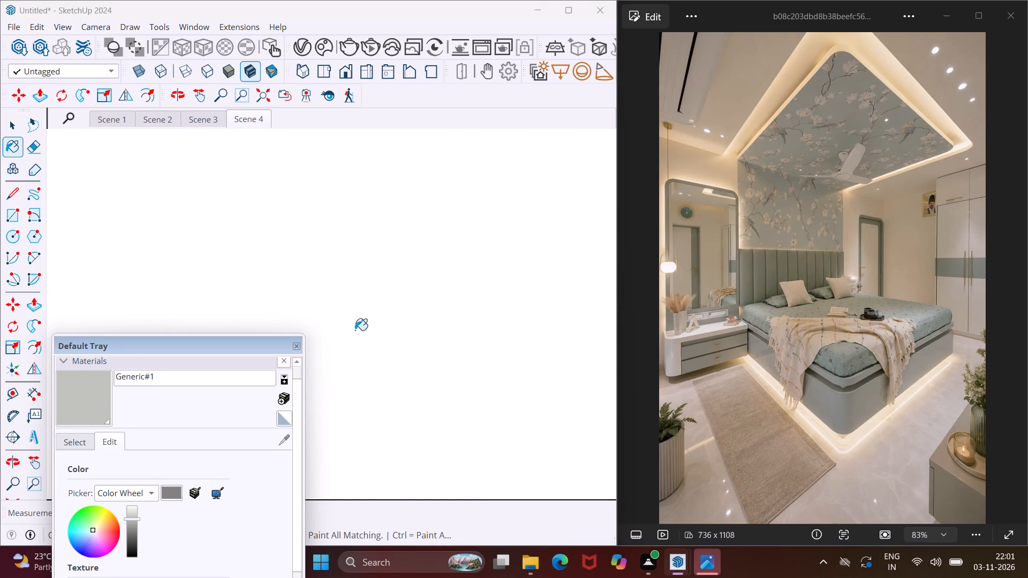
scroll(355, 330, "up", 15)
scroll(353, 323, "up", 20)
scroll(352, 323, "up", 4)
scroll(352, 323, "up", 20)
scroll(352, 323, "up", 1)
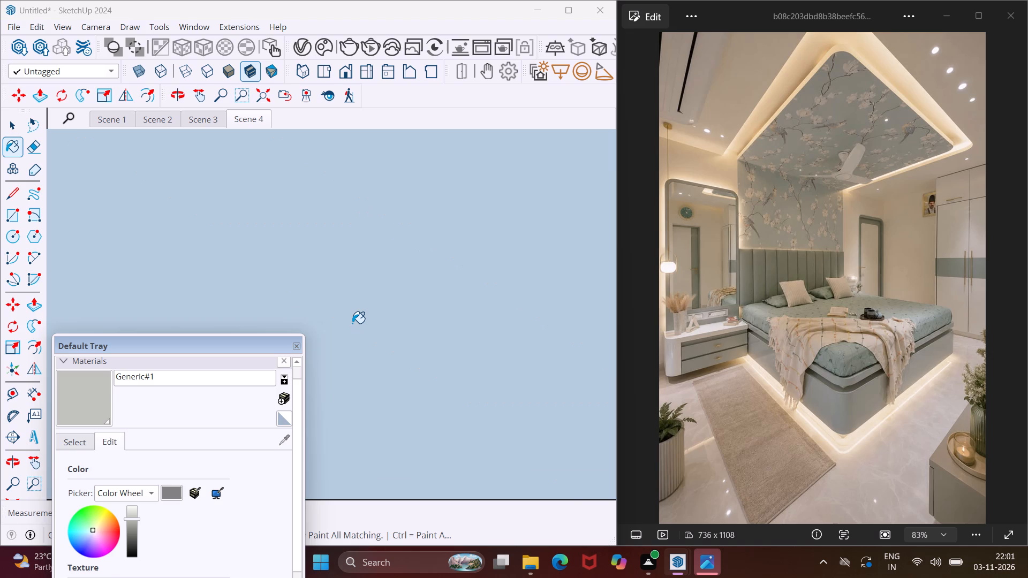
scroll(352, 323, "up", 20)
scroll(352, 323, "up", 9)
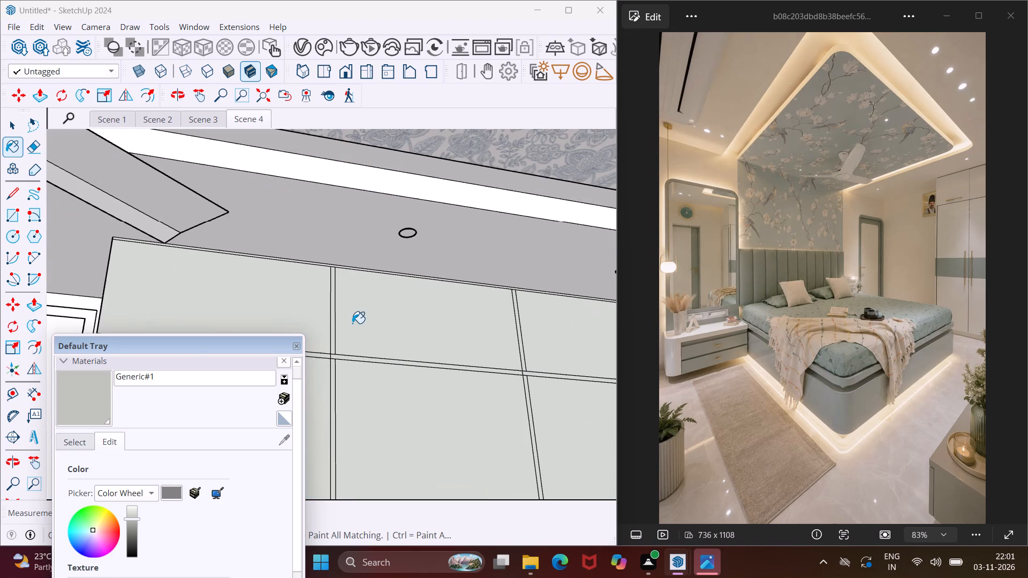
middle_click_drag(259, 307, 372, 313)
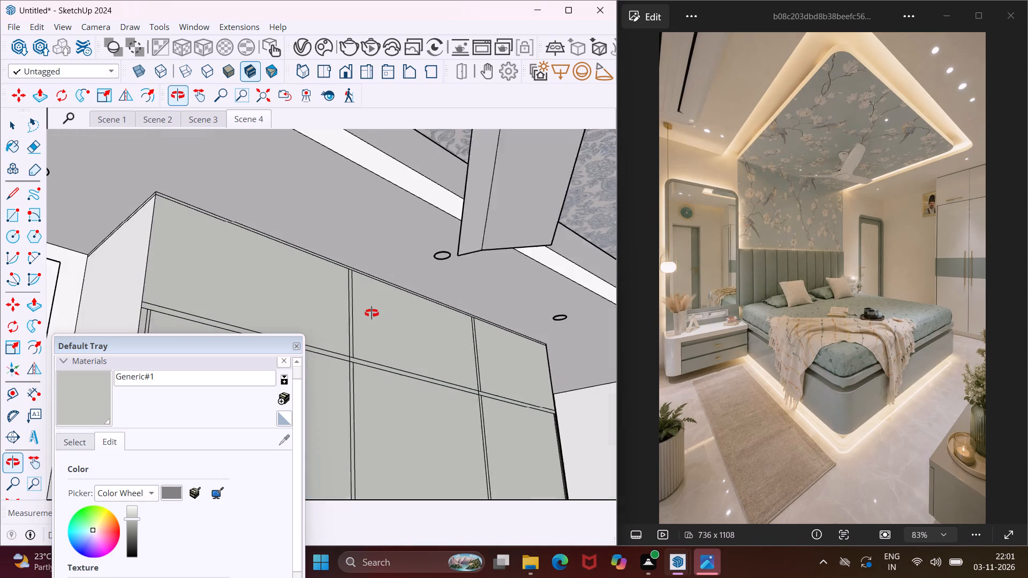
middle_click_drag(372, 313, 381, 316)
left_click(146, 268)
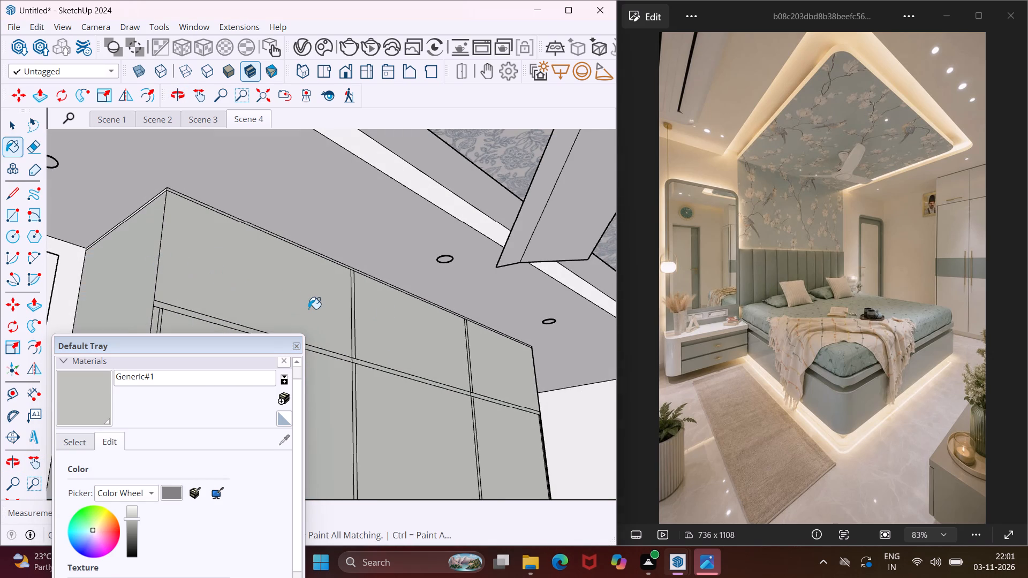
Pick the green Generic material and paint the door frame's top edge and its side edge nearest the room corner.
scroll(310, 310, "up", 1)
middle_click_drag(310, 310, 138, 303)
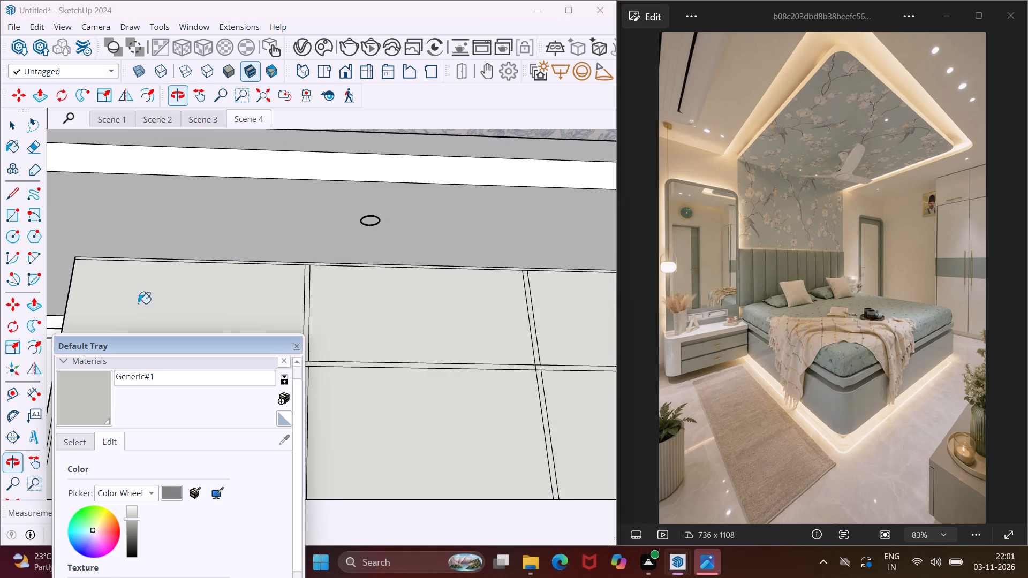
left_click(202, 89)
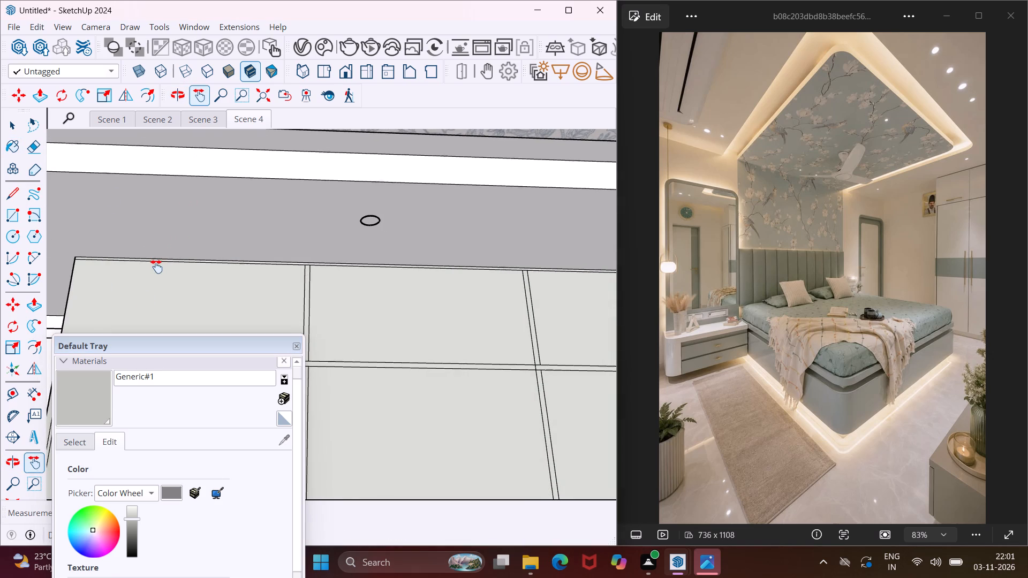
left_click_drag(156, 267, 418, 229)
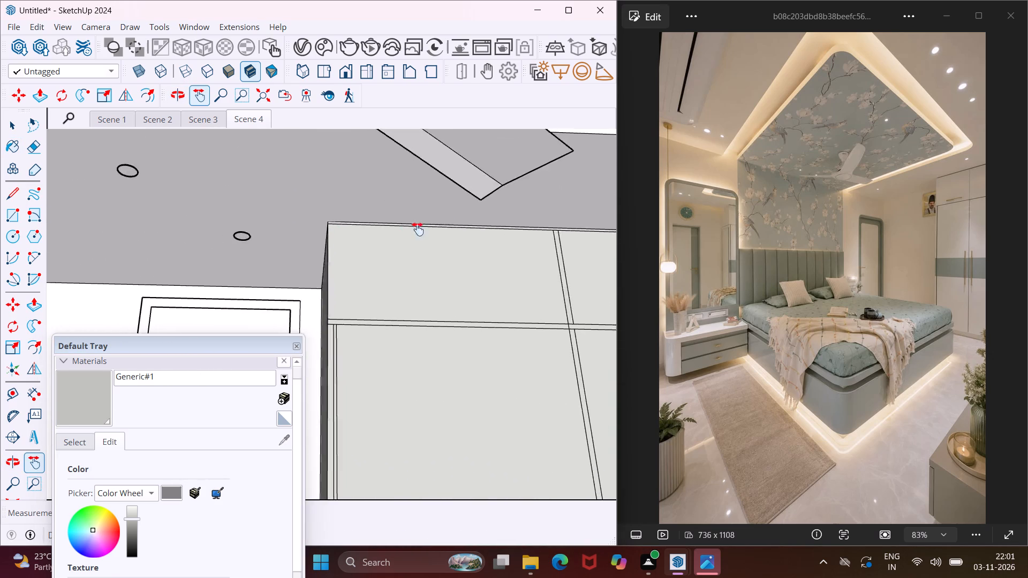
left_click_drag(418, 229, 468, 214)
middle_click_drag(467, 212, 279, 229)
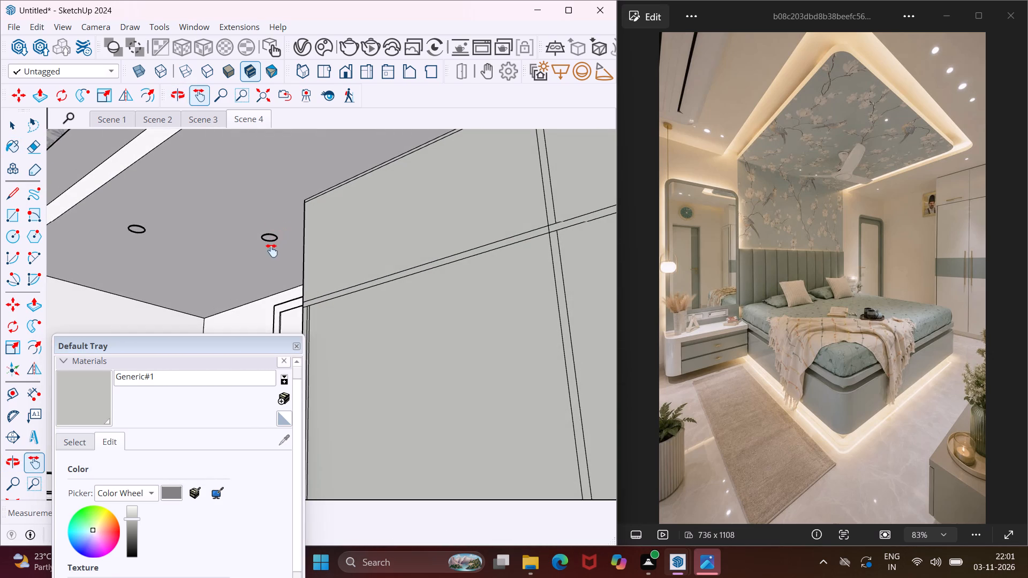
left_click_drag(271, 250, 391, 82)
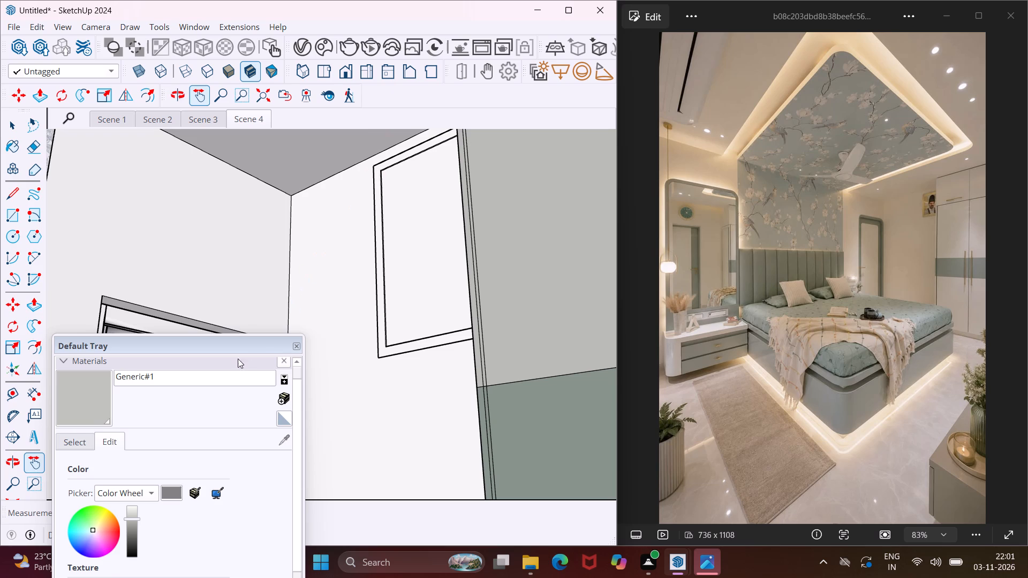
left_click_drag(217, 347, 146, 482)
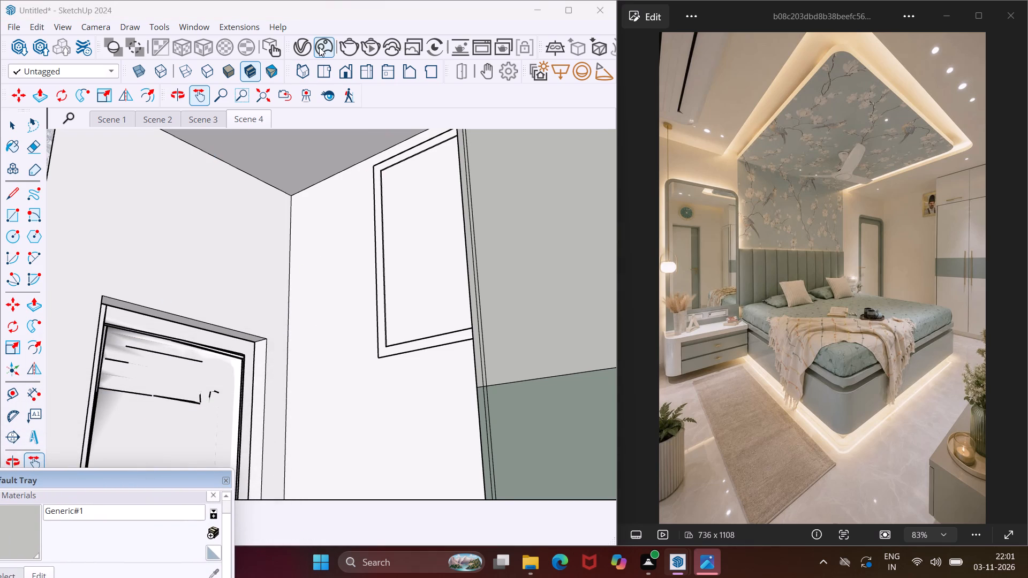
left_click(306, 50)
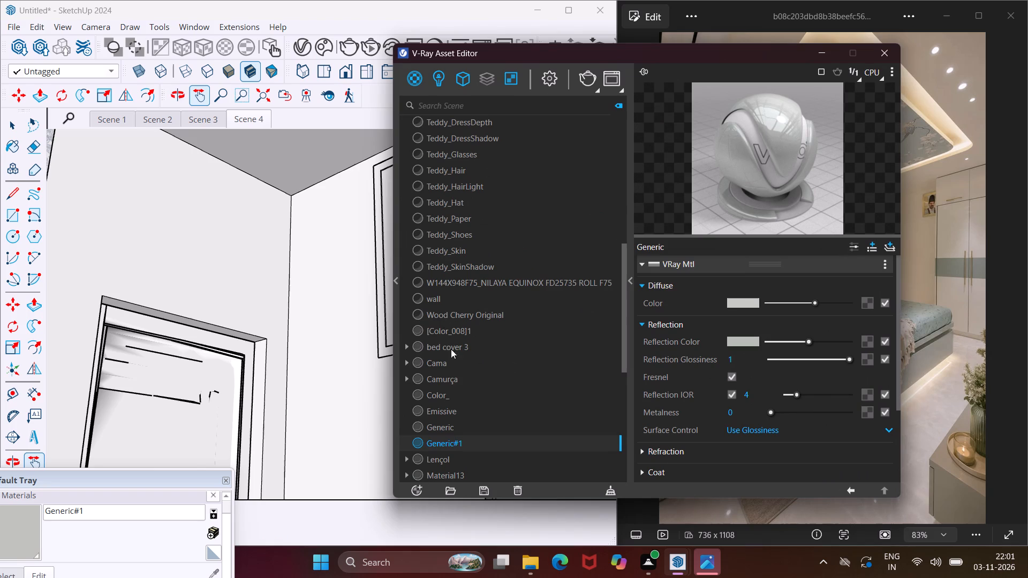
left_click(447, 425)
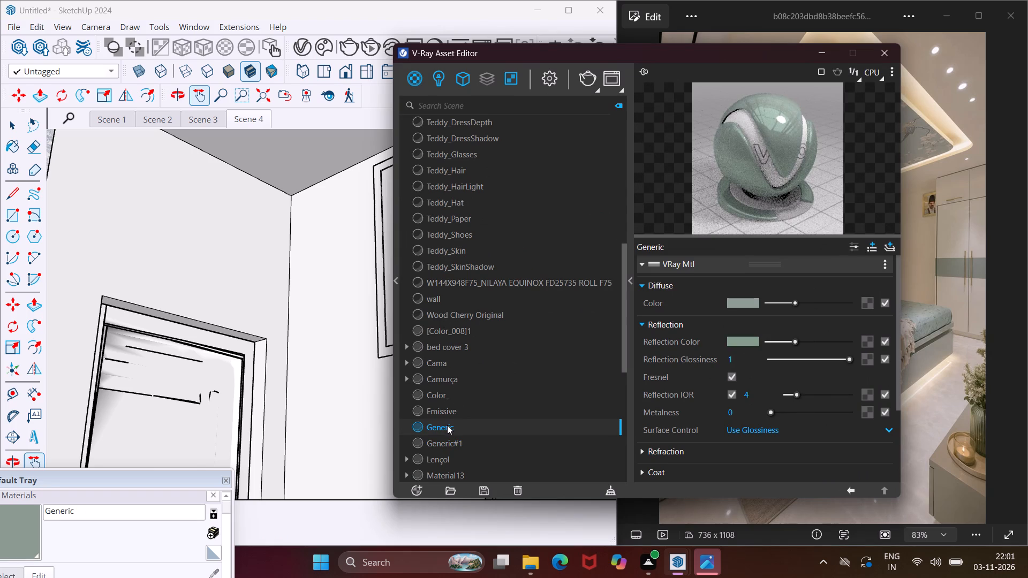
double_click(447, 425)
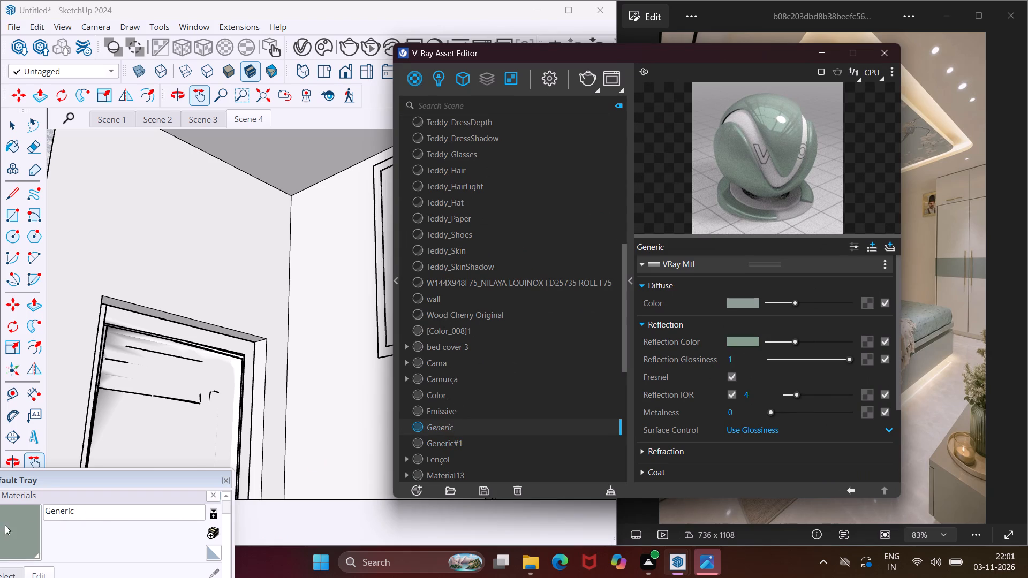
left_click(19, 526)
scroll(186, 335, "up", 2)
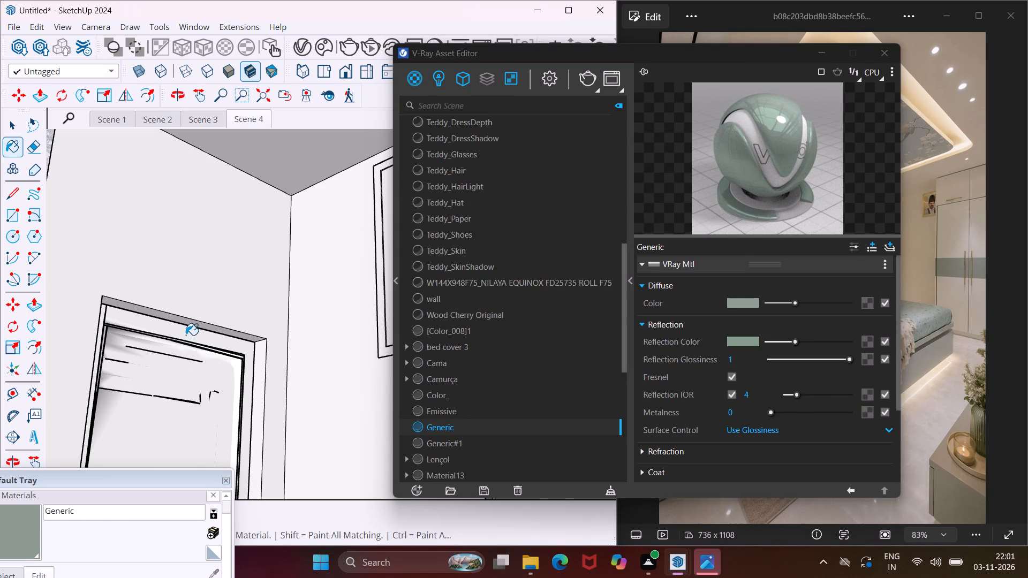
scroll(186, 335, "up", 5)
left_click(197, 316)
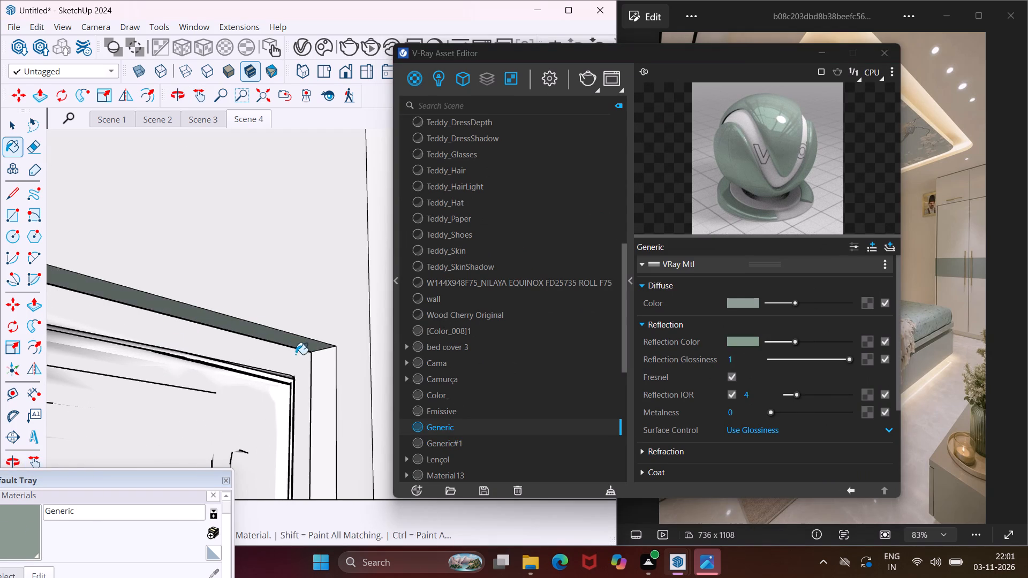
left_click(316, 368)
Paint the door frame's remaining side edge, nearest the wallpapered wall, with Generic.
scroll(304, 325, "down", 4)
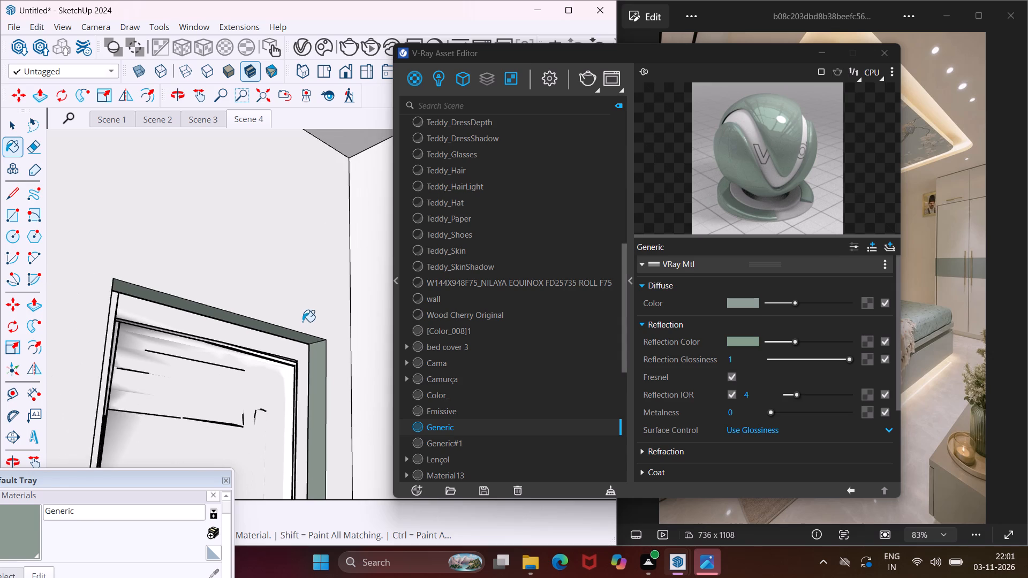
scroll(302, 319, "down", 3)
middle_click_drag(225, 334, 139, 363)
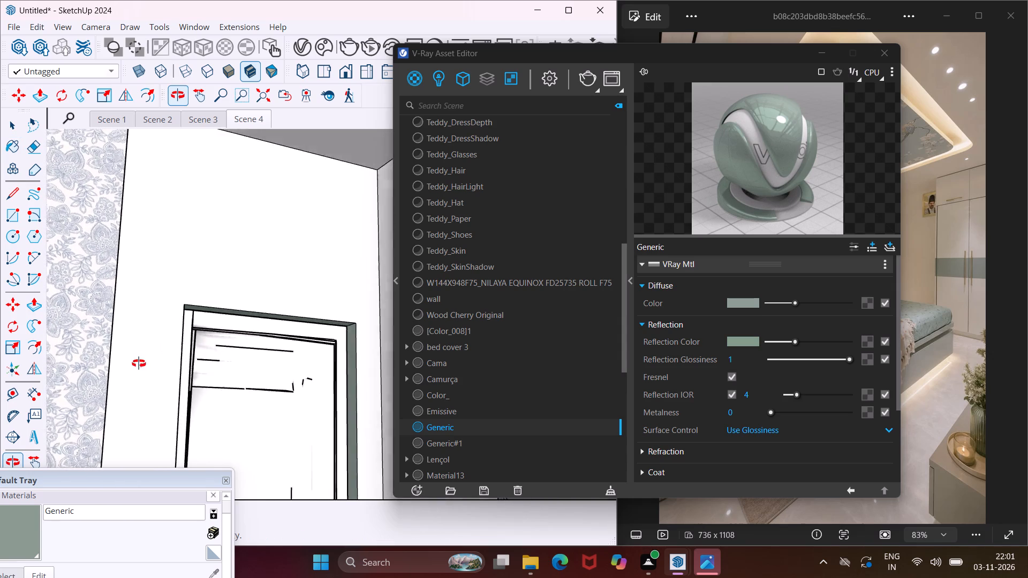
middle_click_drag(139, 363, 102, 384)
scroll(190, 338, "up", 8)
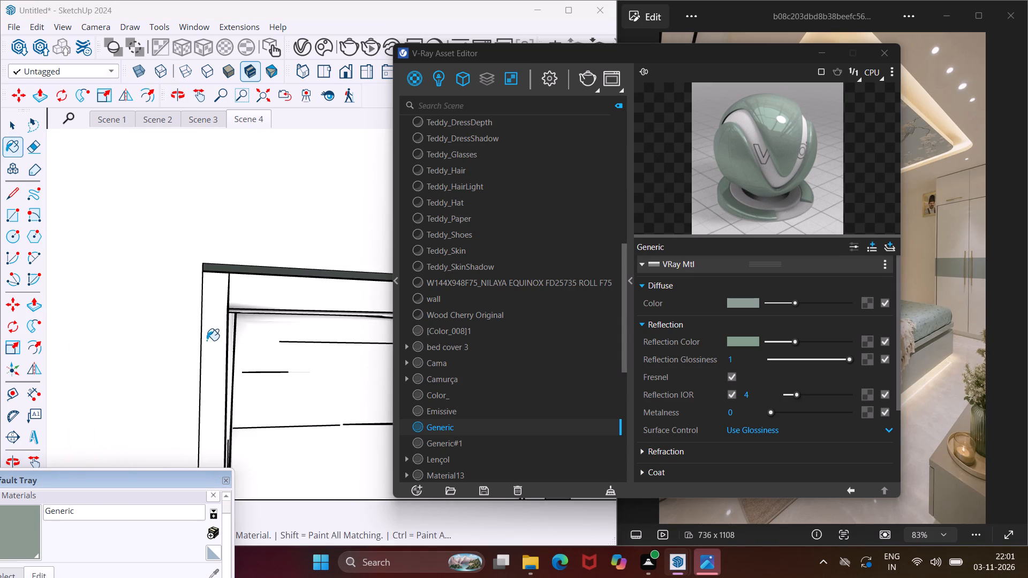
middle_click_drag(207, 340, 125, 353)
scroll(179, 341, "up", 4)
left_click(194, 340)
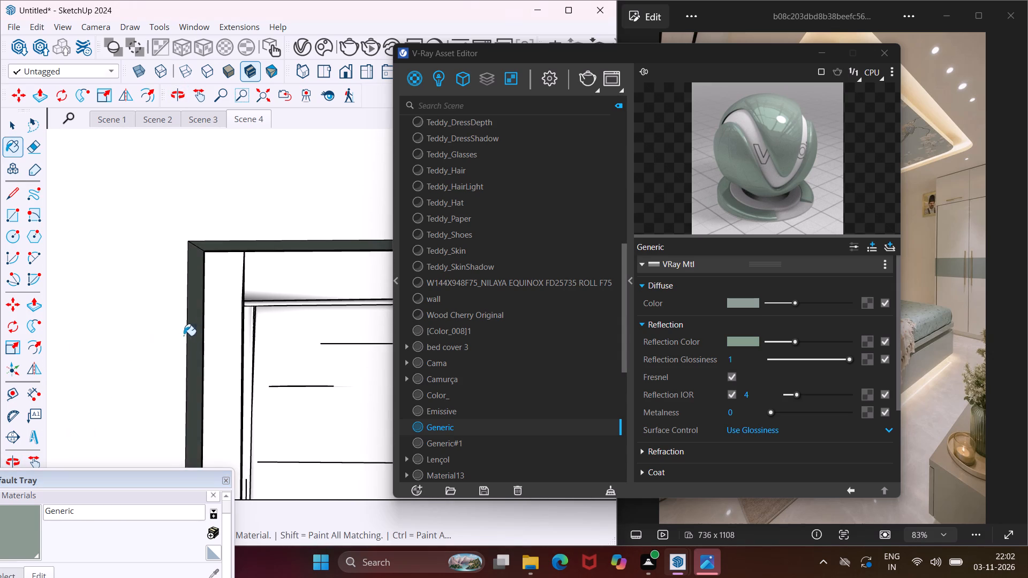
Paint the upper drawer front of the nightstand beside the door with Generic.
middle_click_drag(180, 334, 246, 347)
scroll(271, 243, "down", 11)
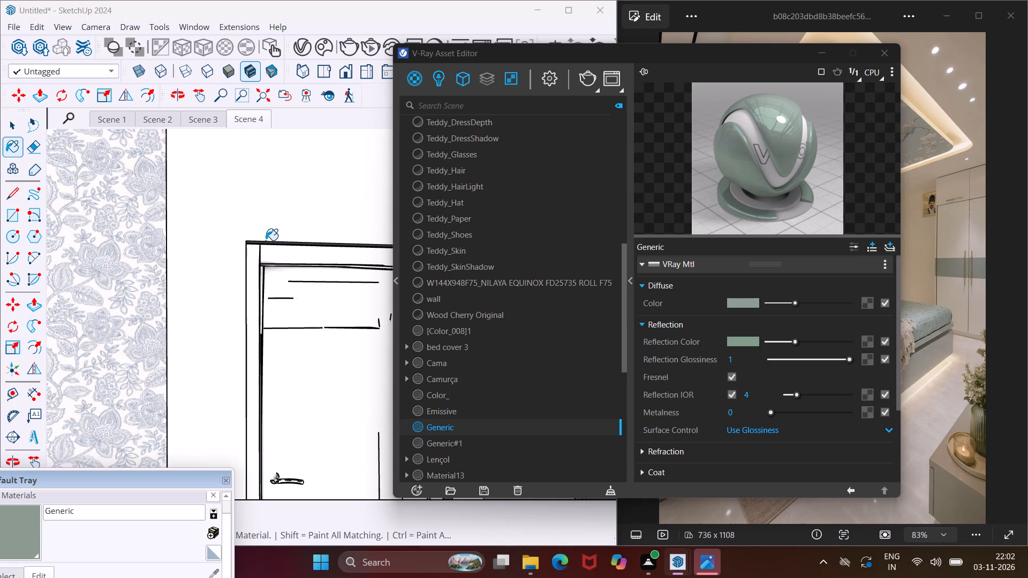
middle_click_drag(264, 239, 258, 294)
scroll(257, 261, "down", 3)
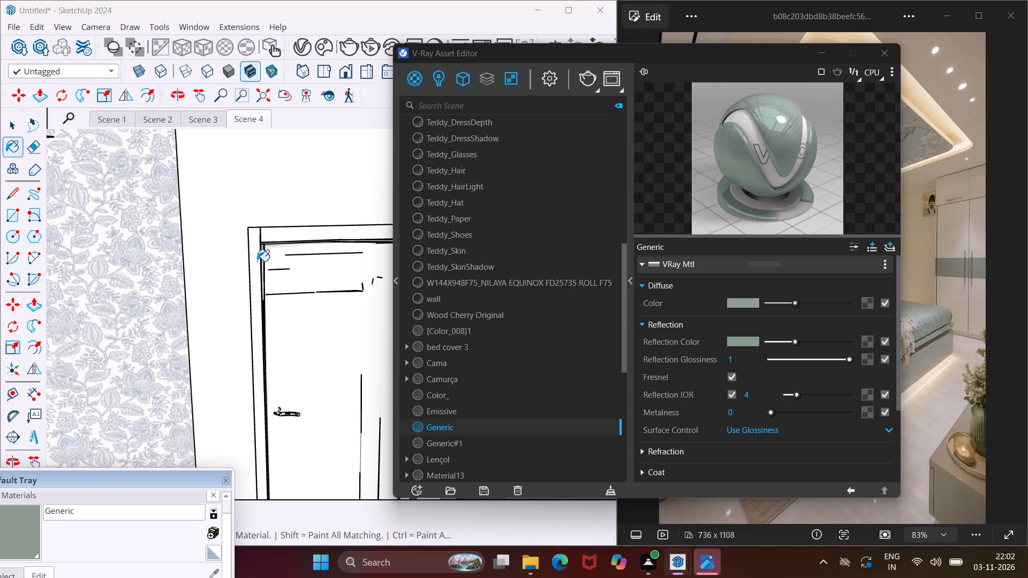
scroll(257, 261, "down", 3)
scroll(254, 486, "up", 7)
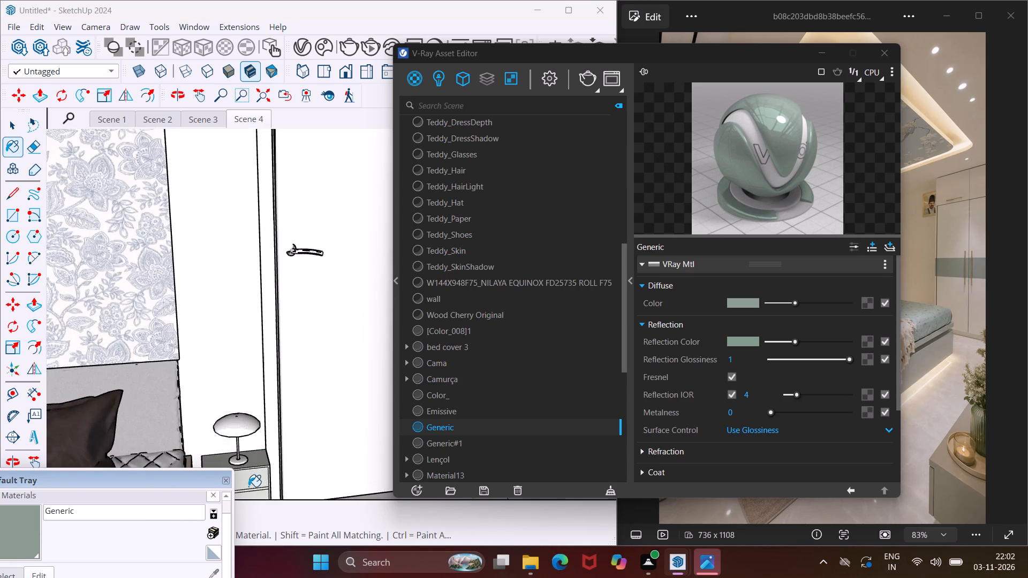
scroll(248, 486, "up", 9)
left_click(251, 478)
scroll(262, 416, "down", 4)
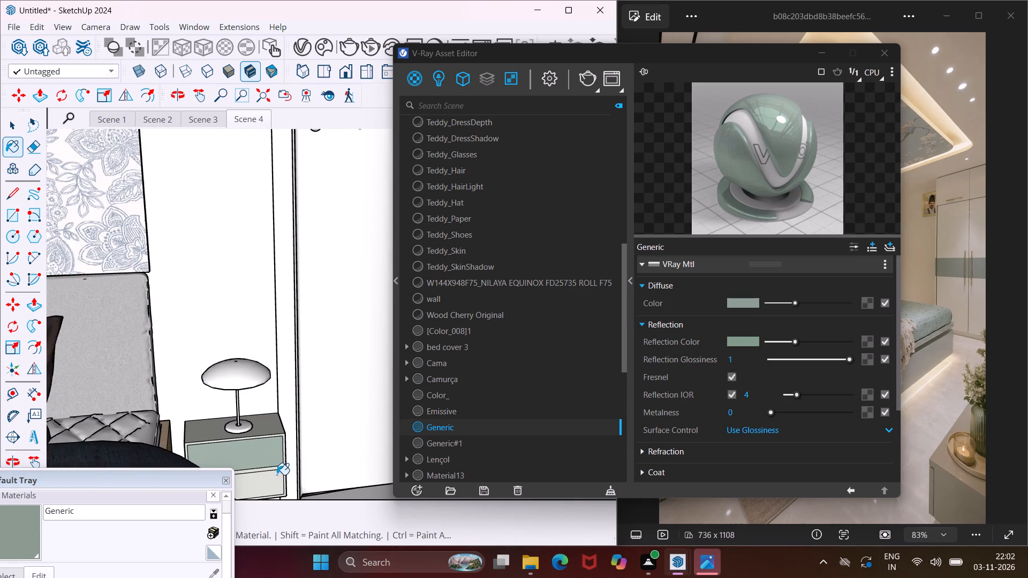
Paint the nightstand's lower drawer front and the surrounding frame strips with the green Generic material.
scroll(279, 484, "up", 4)
left_click(267, 478)
scroll(268, 458, "up", 5)
left_click(271, 462)
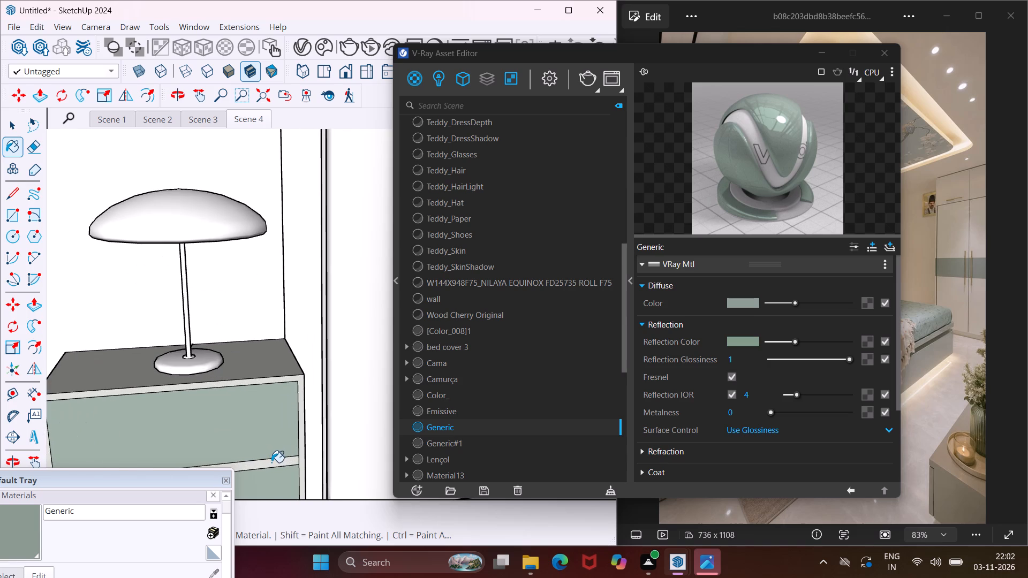
left_click(300, 416)
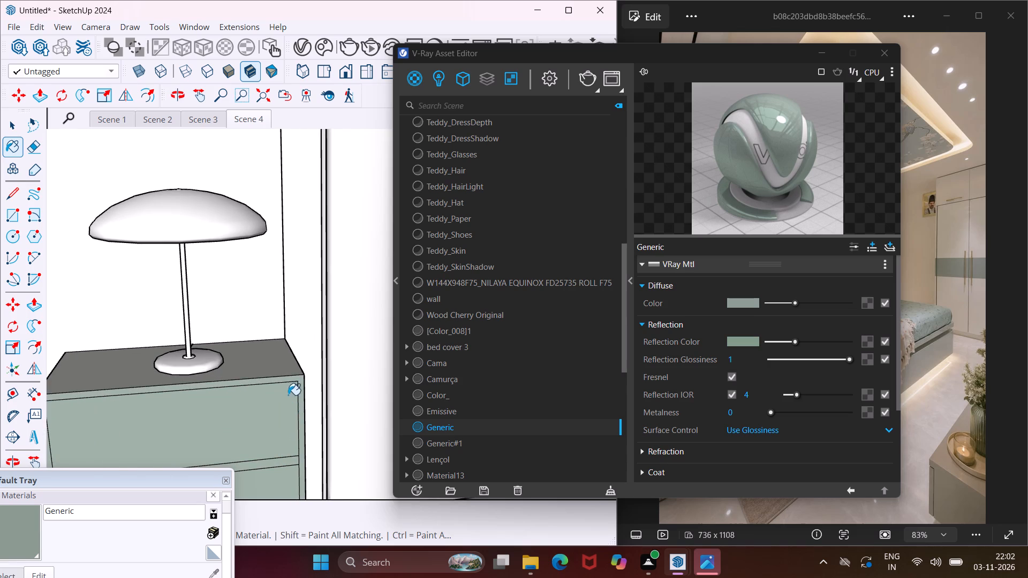
Paint the front face of the mirror frame above the drawer cabinet with Generic.
scroll(279, 379, "down", 14)
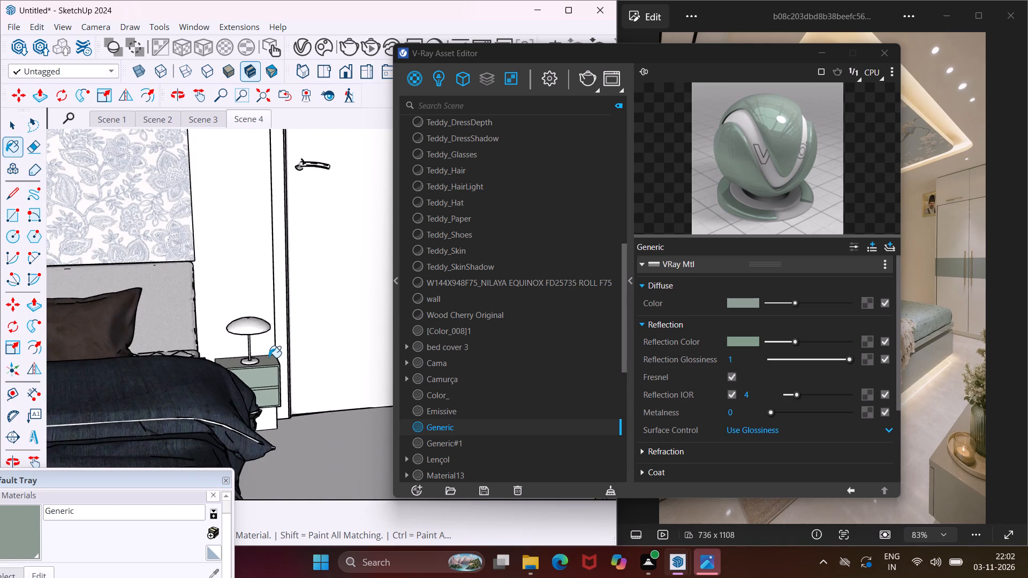
scroll(269, 358, "down", 4)
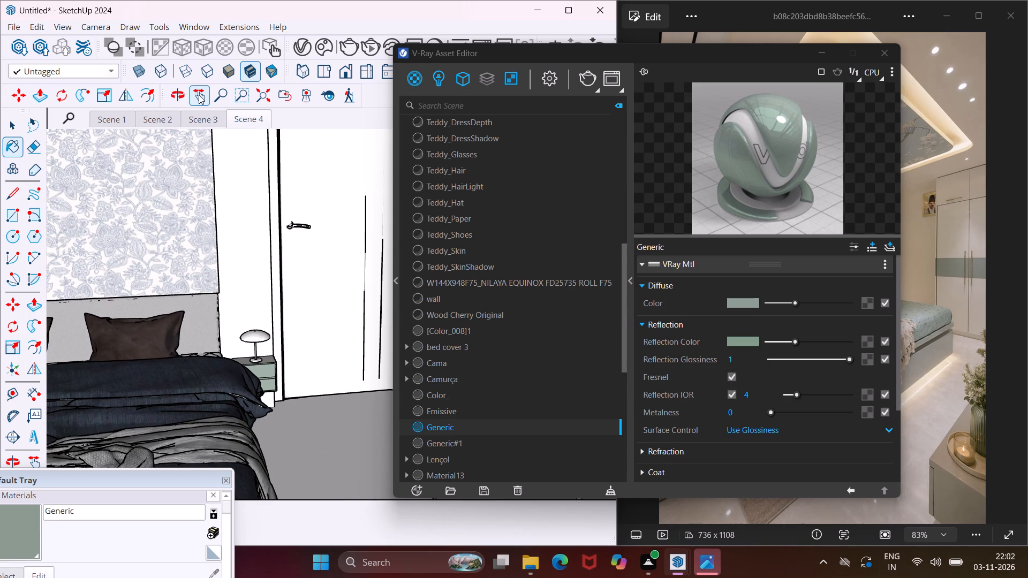
left_click(199, 95)
left_click_drag(160, 229, 434, 285)
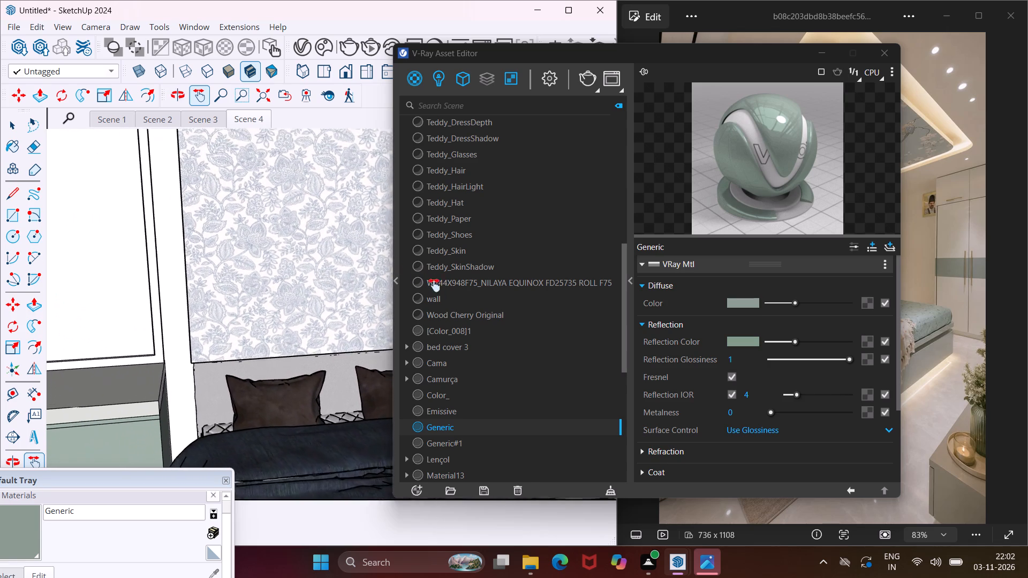
left_click_drag(434, 285, 444, 299)
left_click(26, 534)
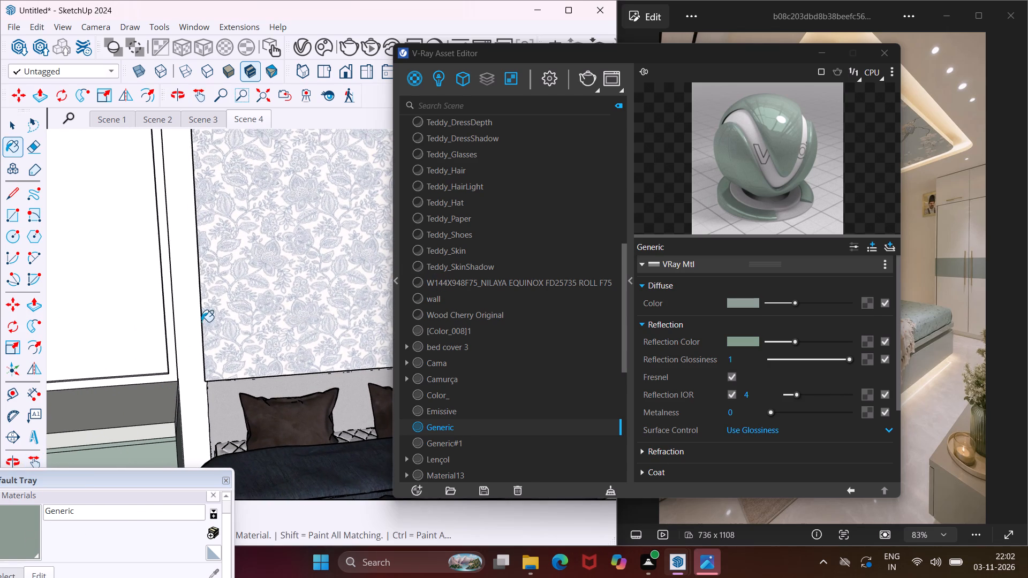
scroll(201, 322, "up", 3)
left_click(159, 331)
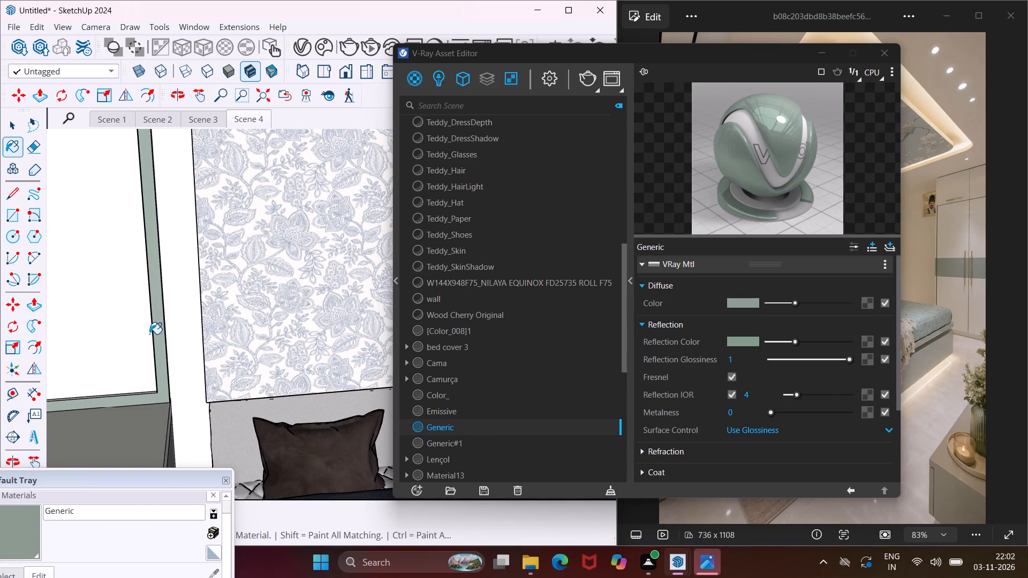
Paint the mirror frame's inner edges, the vertical one nearest the wallpaper and the bottom one, with Generic.
middle_click_drag(149, 334, 255, 339)
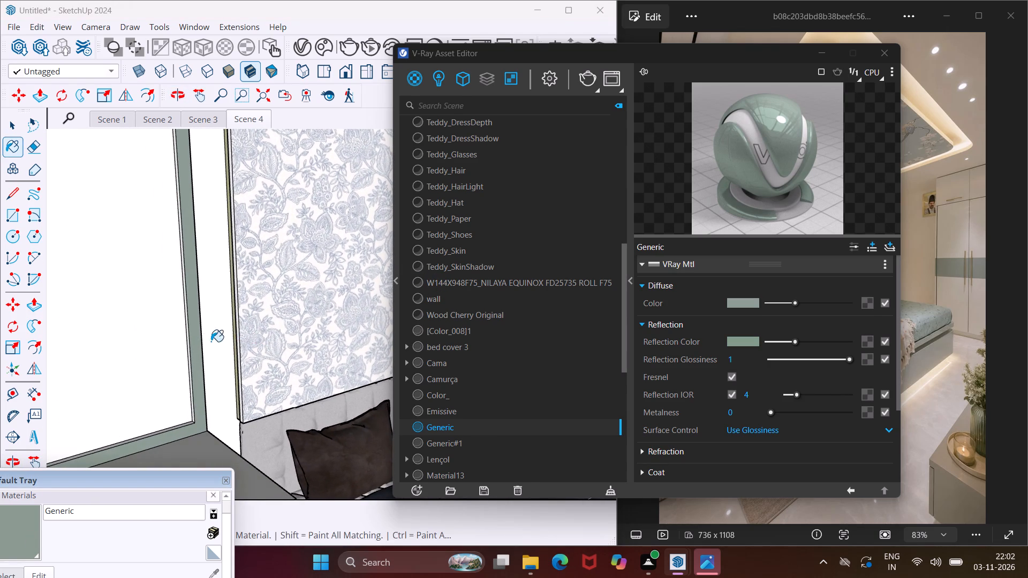
scroll(200, 344, "up", 8)
left_click(181, 354)
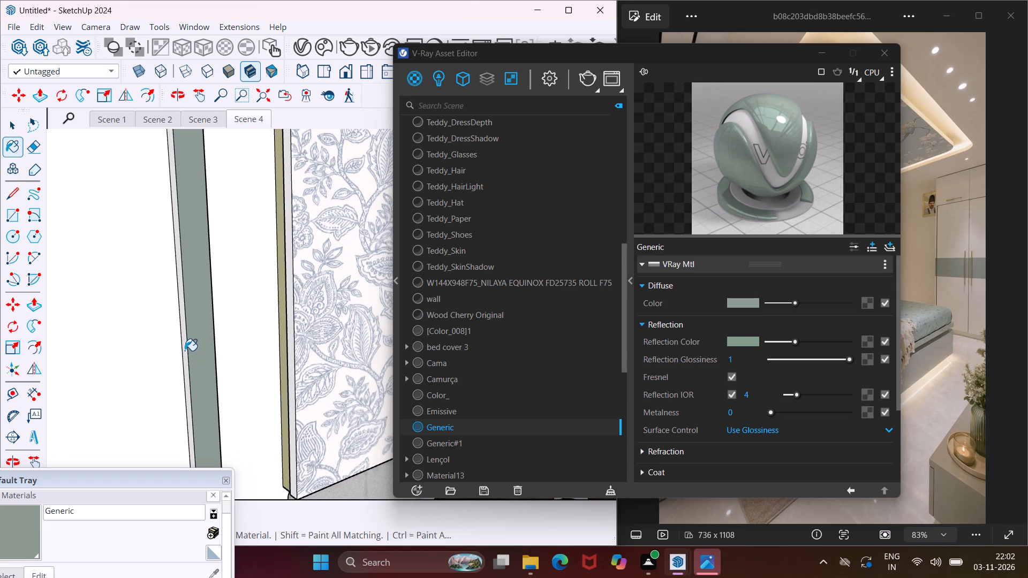
left_click(182, 349)
left_click(184, 347)
scroll(187, 343, "down", 4)
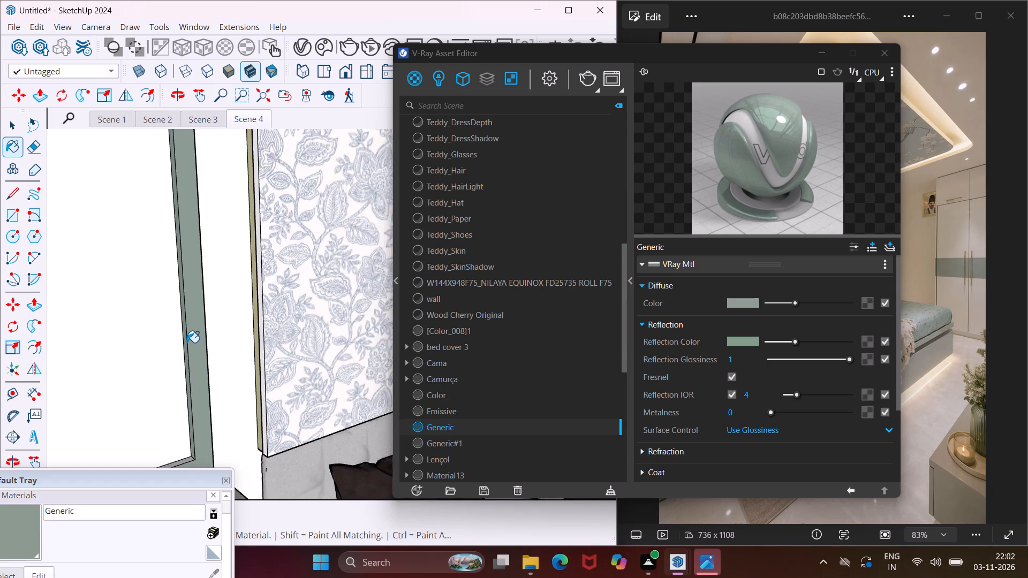
scroll(187, 343, "down", 2)
scroll(182, 451, "up", 8)
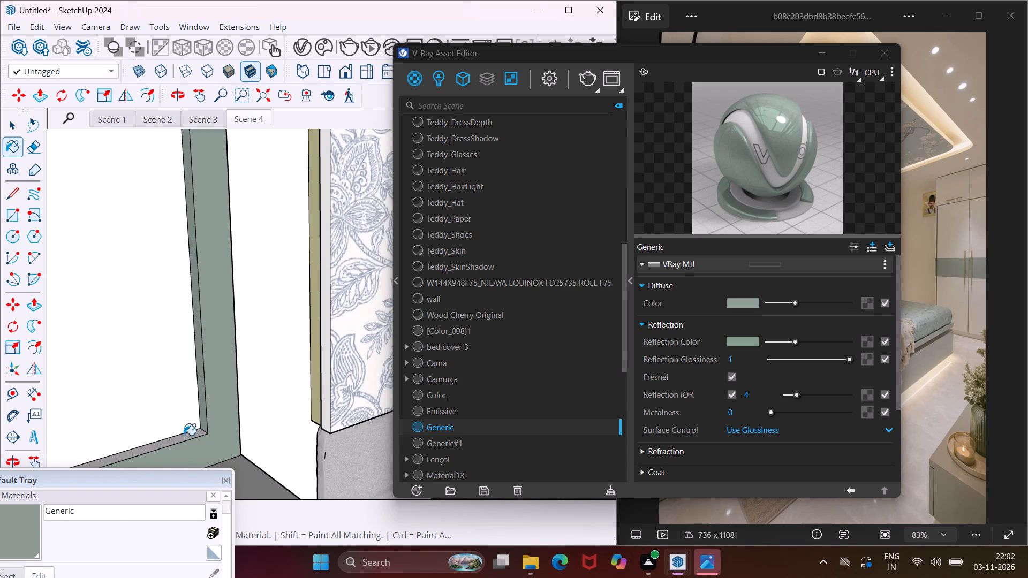
left_click(184, 435)
left_click(186, 435)
left_click(189, 437)
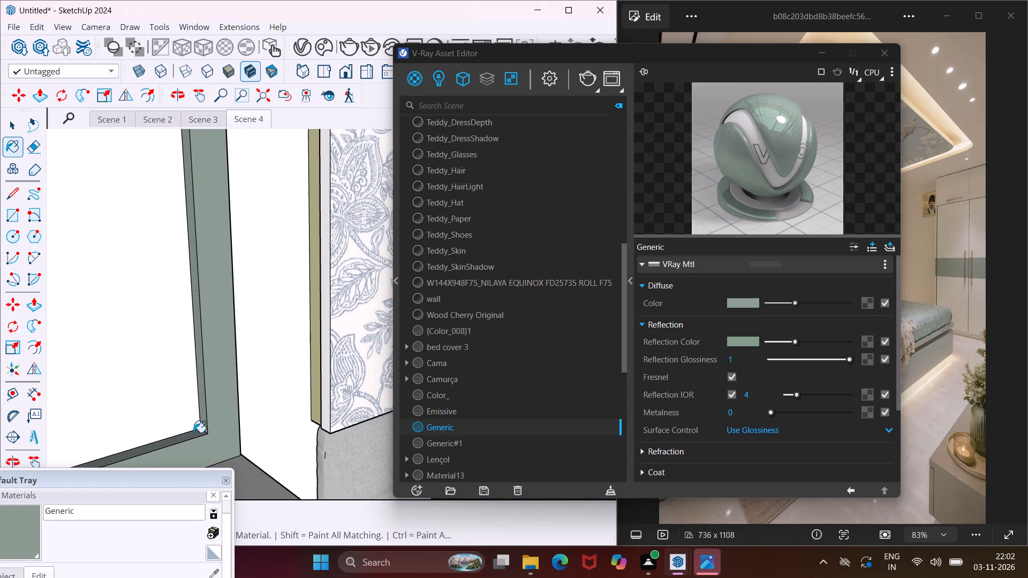
Paint the mirror frame's outer side edge nearest the wallpaper and the cabinet top's end edge beneath it with Generic.
middle_click_drag(229, 423, 34, 452)
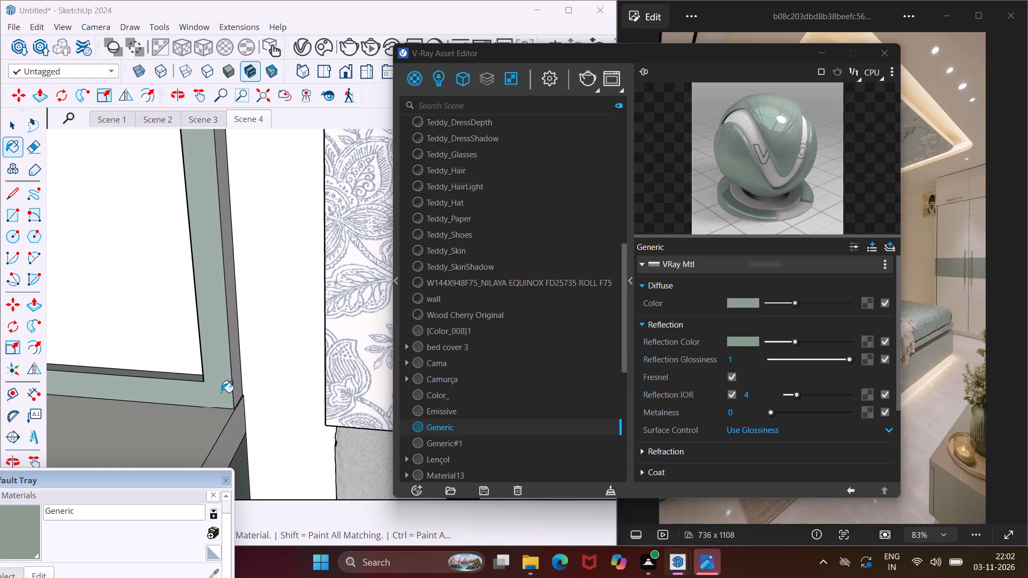
scroll(222, 392, "up", 2)
left_click(235, 377)
left_click(247, 428)
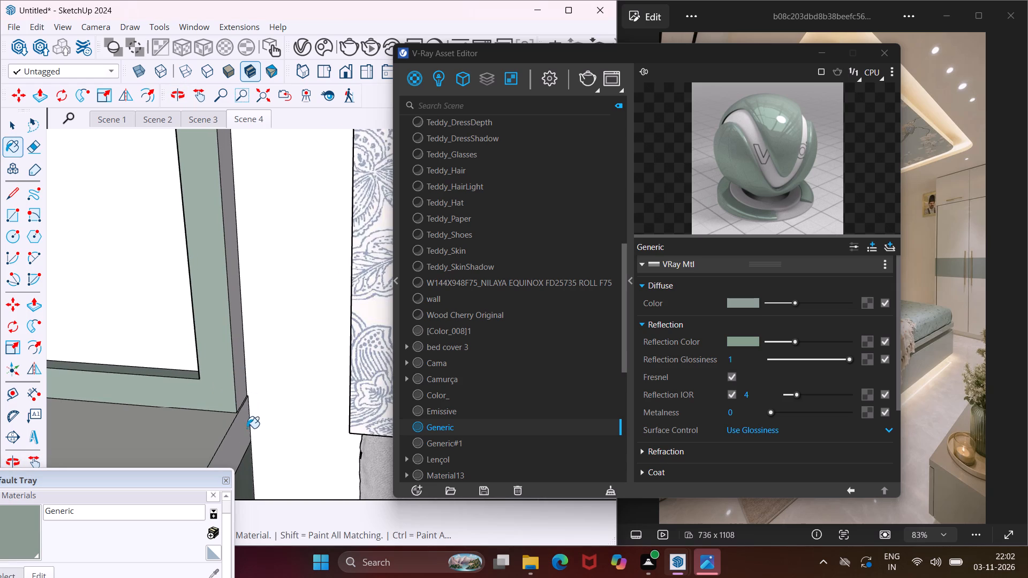
left_click(239, 385)
scroll(249, 341, "down", 3)
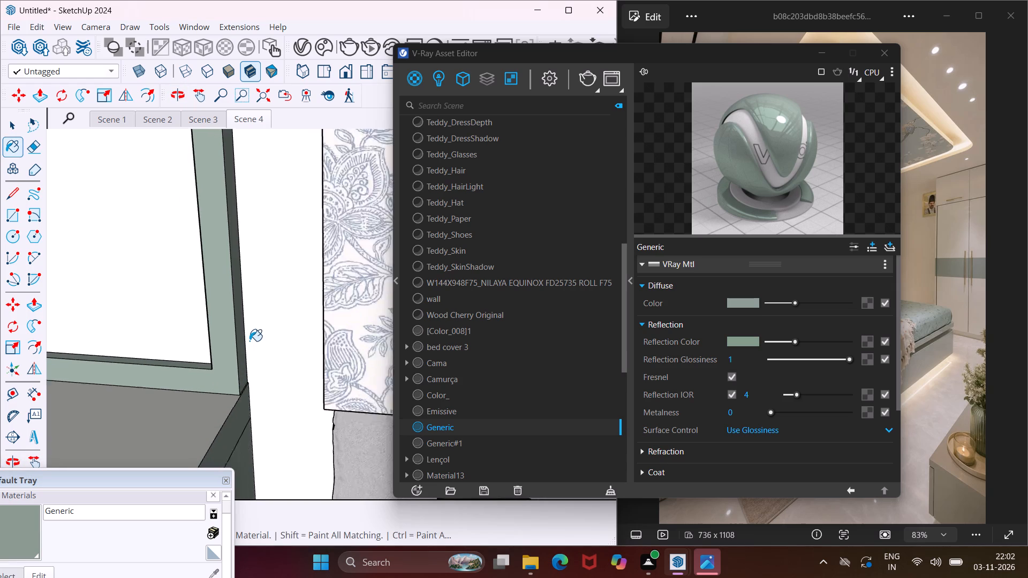
Paint the mirror frame's vertical inner edge on the side away from the wallpaper, behind the sculpture, with Generic.
scroll(250, 341, "down", 12)
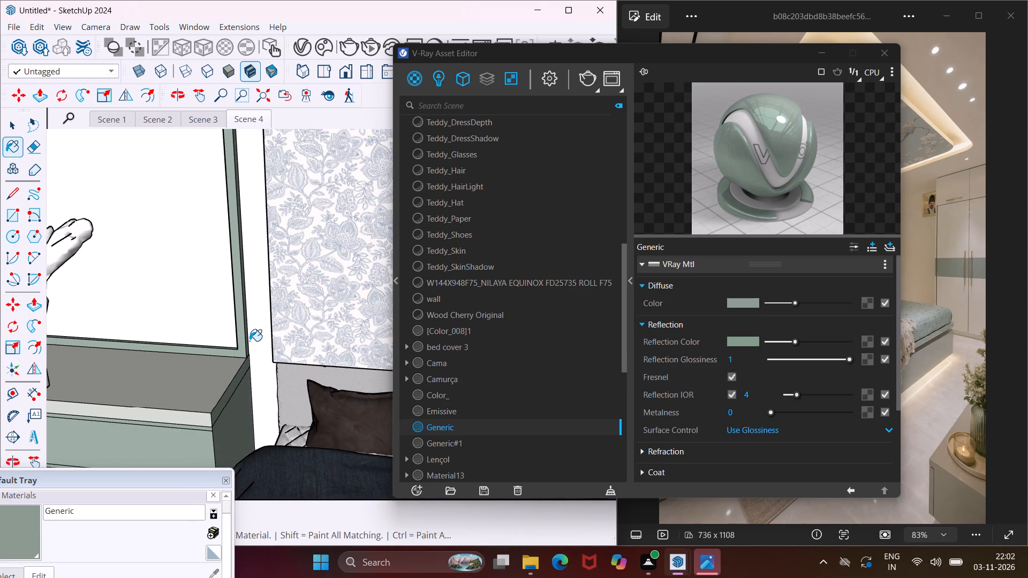
scroll(213, 334, "down", 3)
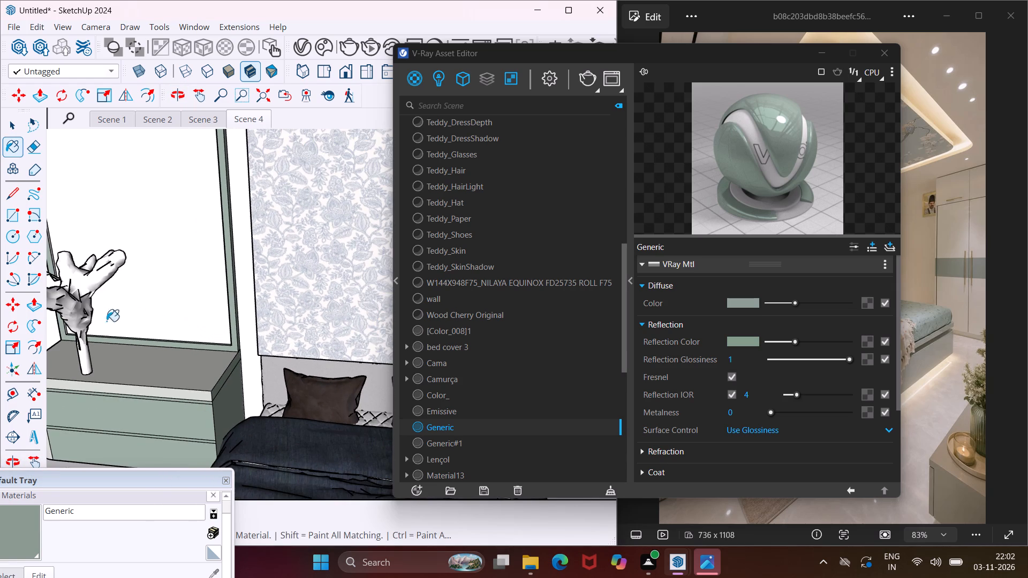
scroll(50, 238, "up", 14)
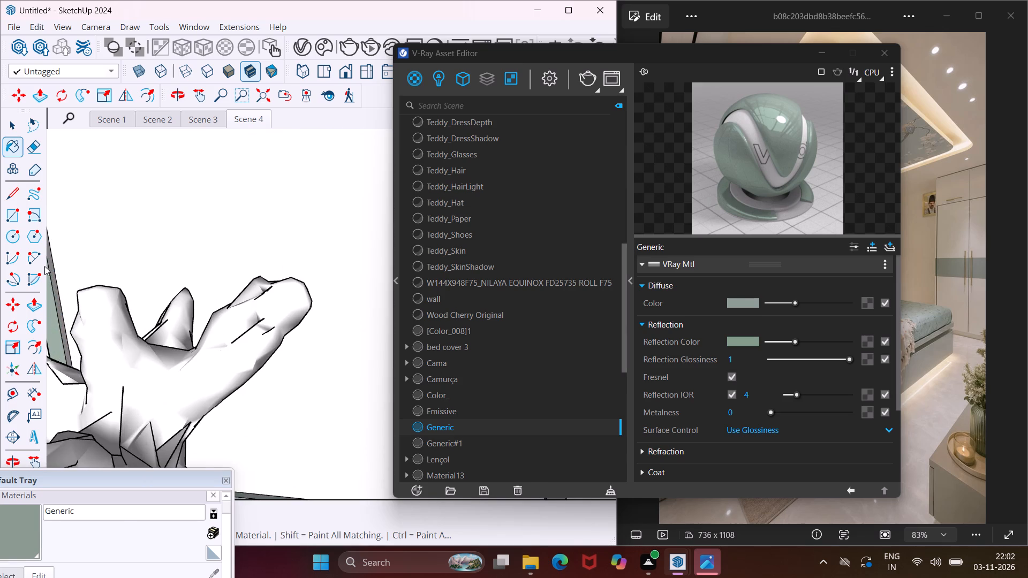
scroll(44, 266, "up", 8)
left_click(54, 269)
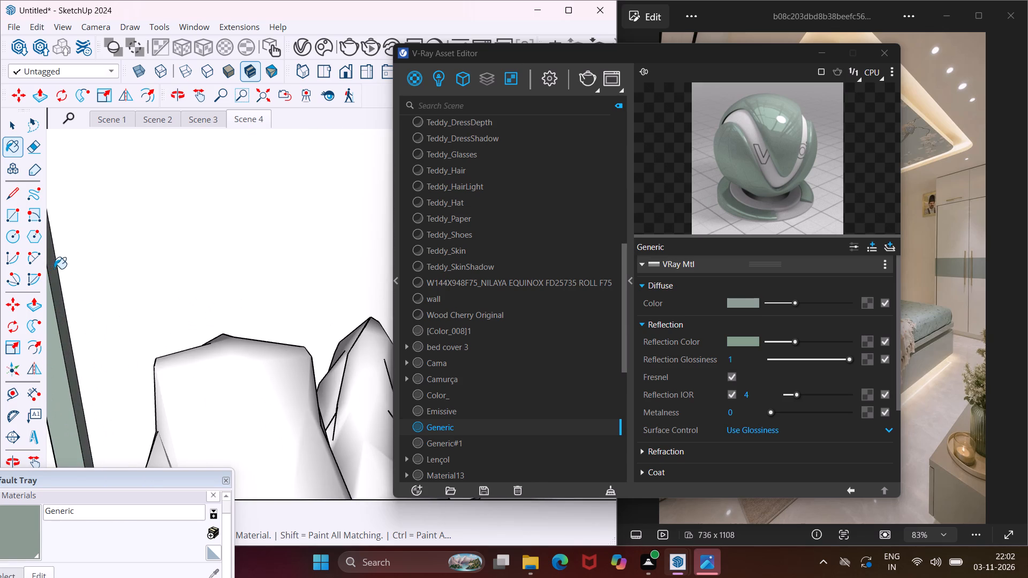
Paint the mirror frame's top inner edge and its rounded inner corner nearest the wallpaper with Generic.
scroll(71, 278, "down", 16)
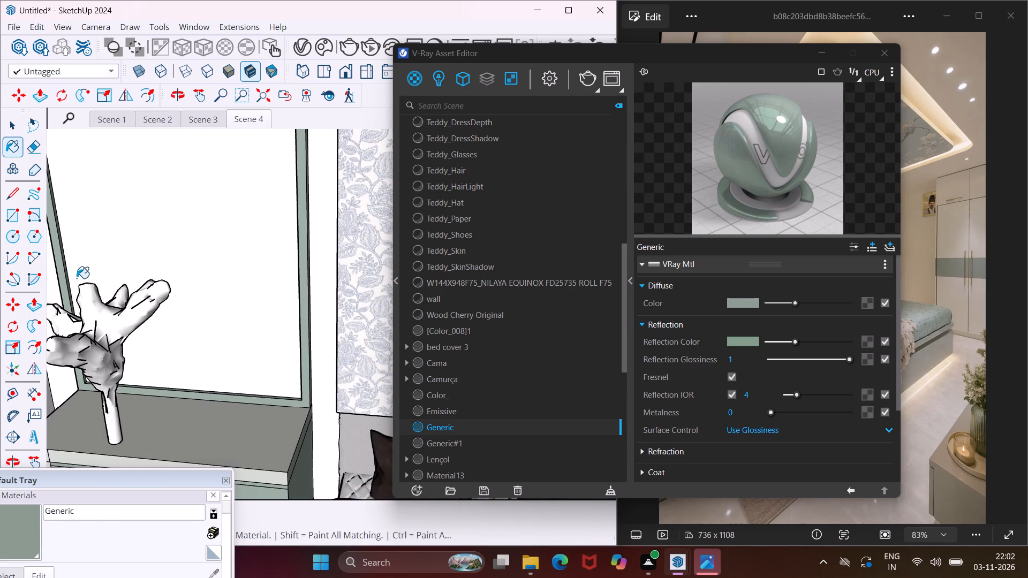
scroll(78, 278, "down", 5)
middle_click_drag(93, 268, 129, 192)
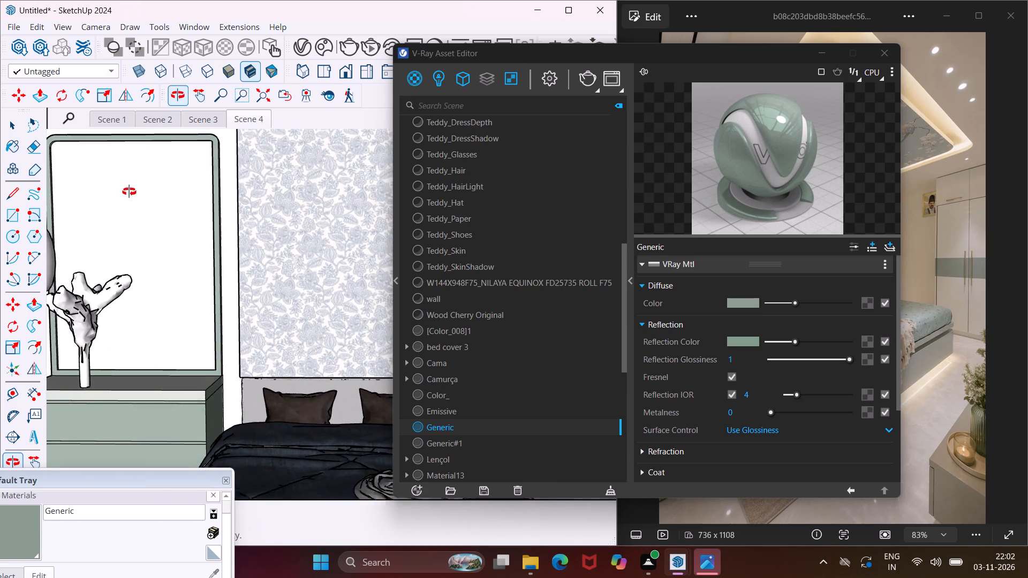
middle_click_drag(129, 192, 135, 184)
scroll(198, 154, "up", 7)
middle_click_drag(212, 136, 216, 99)
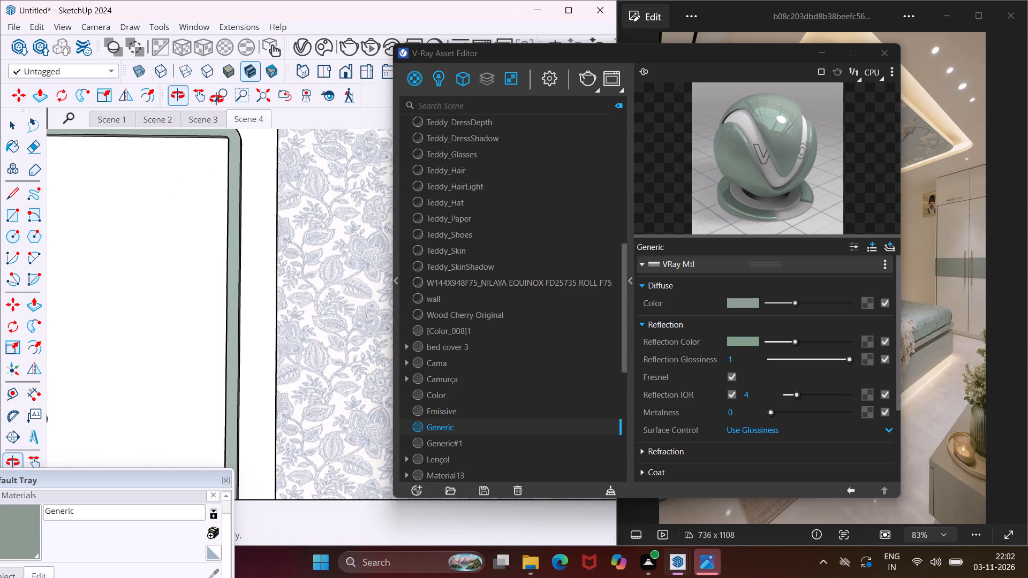
middle_click_drag(216, 99, 222, 75)
scroll(222, 146, "up", 16)
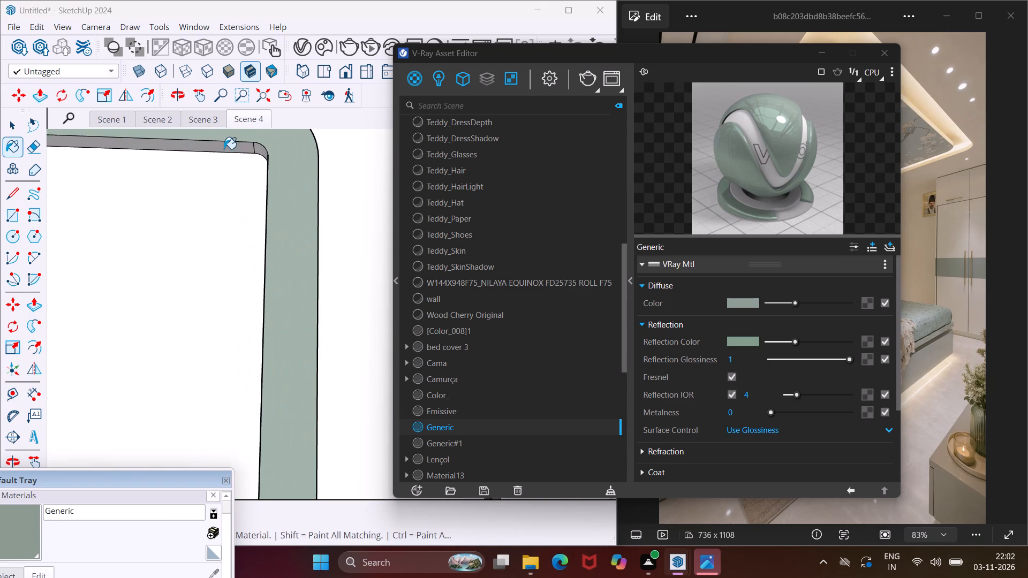
scroll(224, 149, "up", 2)
left_click(224, 147)
middle_click_drag(224, 147, 282, 157)
left_click(288, 148)
Paint the mirror frame's rounded outer corner nearest the wallpaper and its outer top edge with Generic.
middle_click_drag(315, 160, 206, 254)
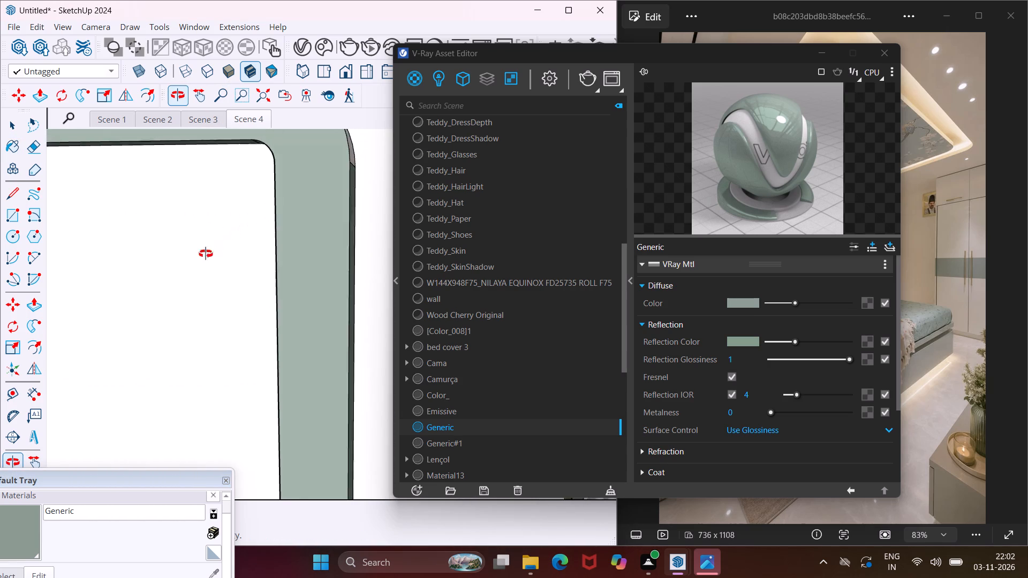
middle_click_drag(206, 254, 155, 353)
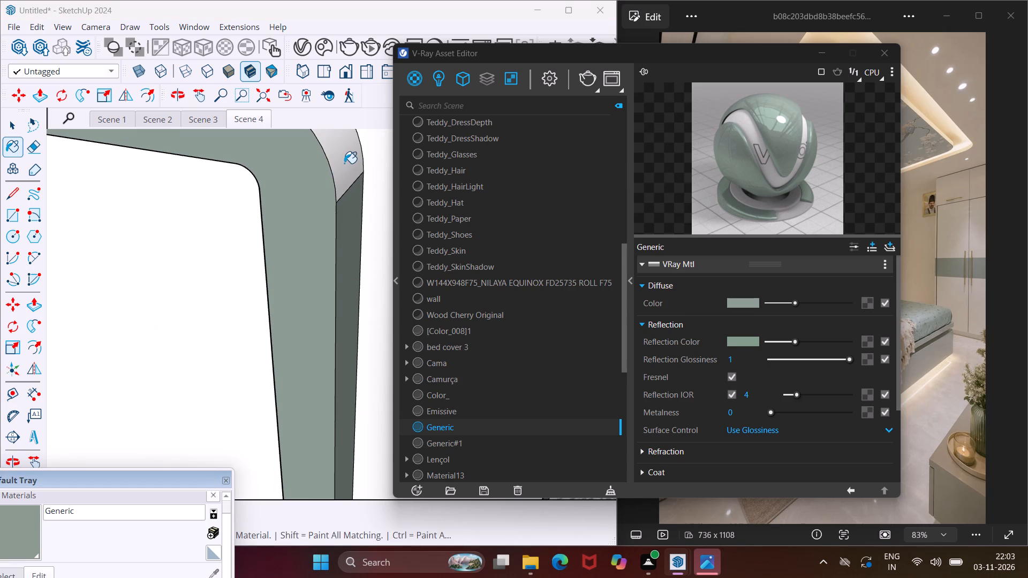
left_click(345, 162)
scroll(333, 168, "down", 14)
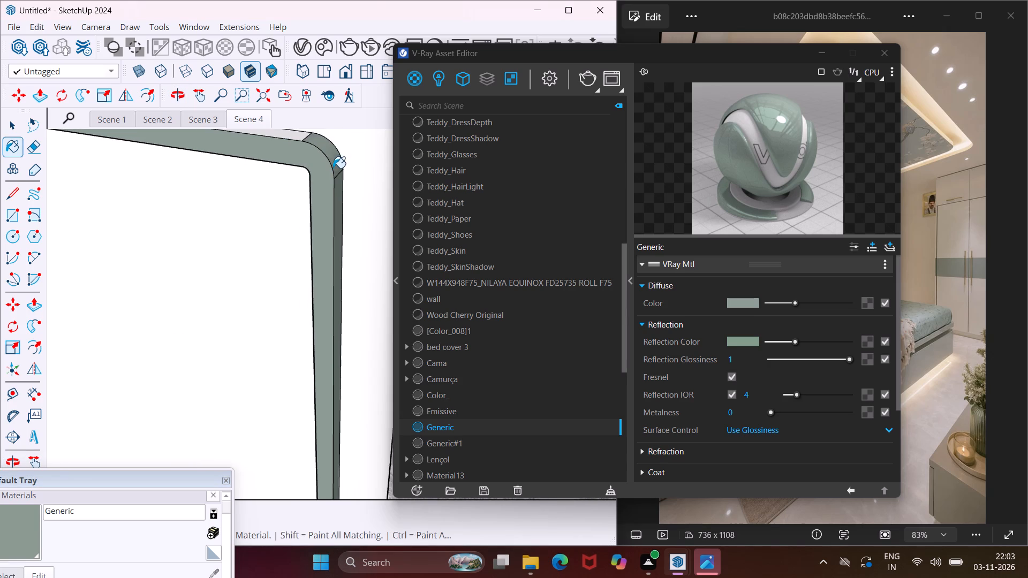
scroll(307, 145, "up", 3)
left_click(300, 140)
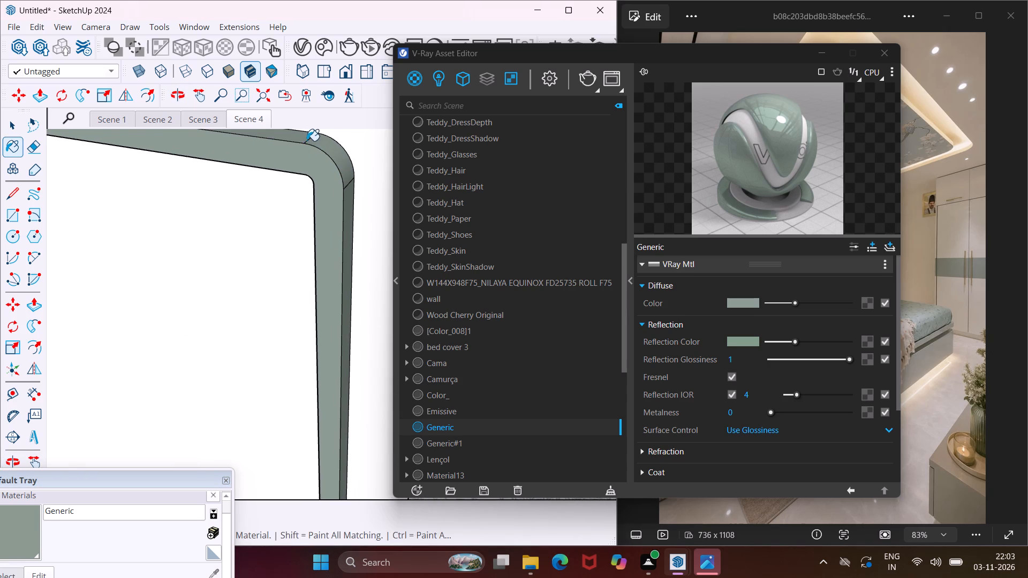
Paint the mirror frame's rounded upper inner corner on the side away from the wallpaper with Generic.
scroll(307, 141, "down", 5)
middle_click_drag(224, 187, 118, 114)
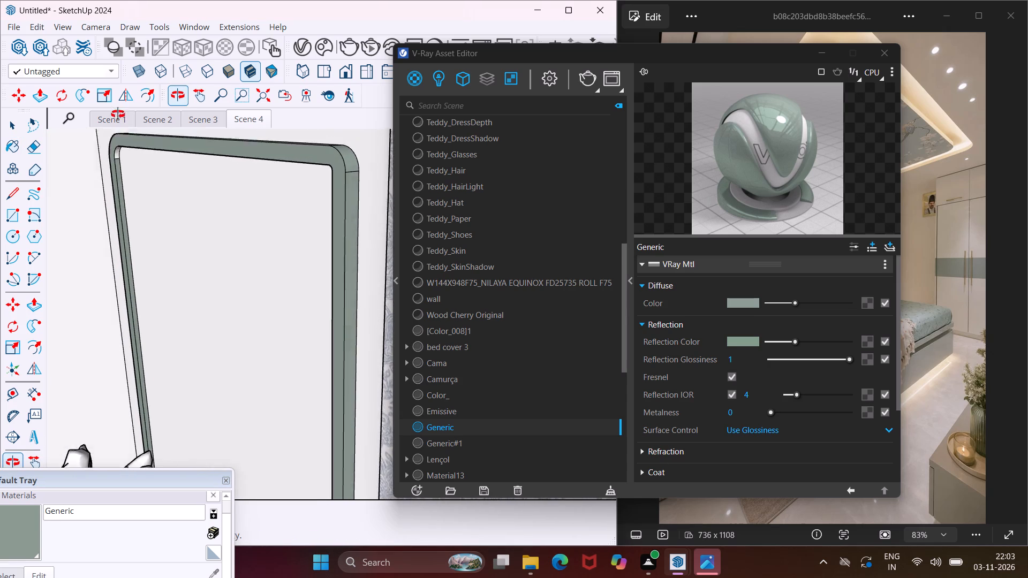
middle_click_drag(118, 114, 116, 103)
scroll(117, 168, "up", 10)
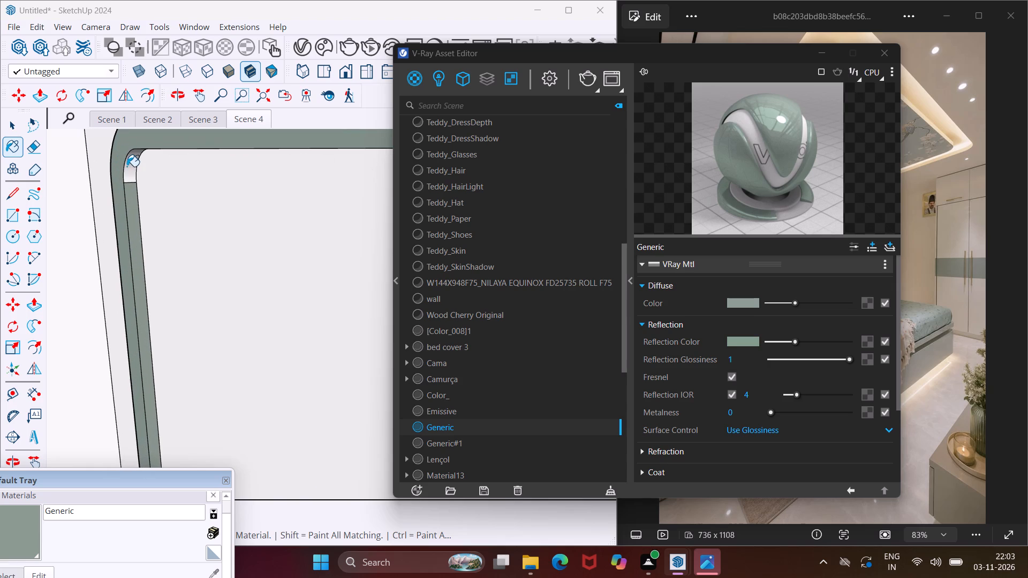
left_click(127, 166)
scroll(130, 168, "down", 9)
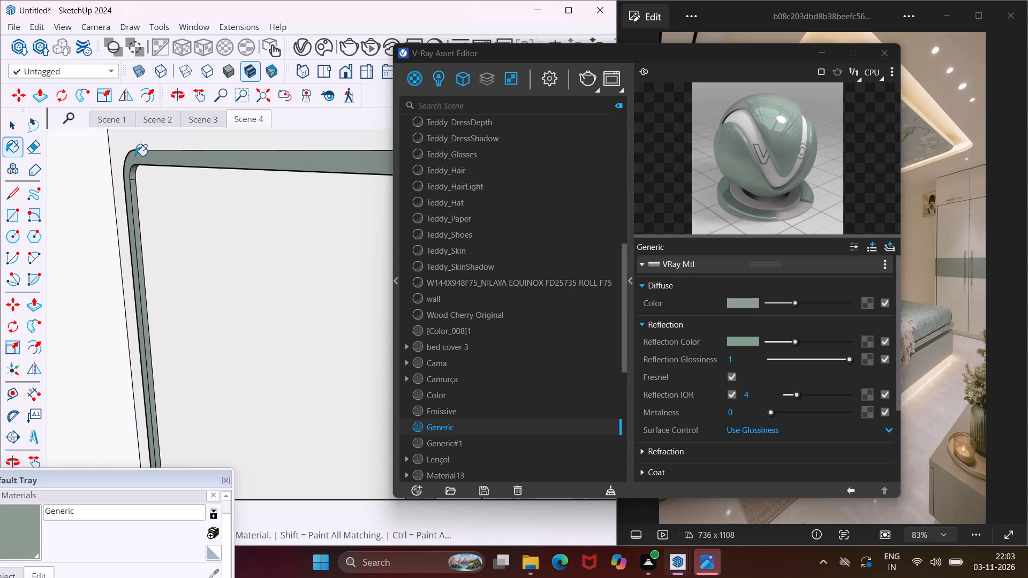
middle_click_drag(135, 156, 220, 181)
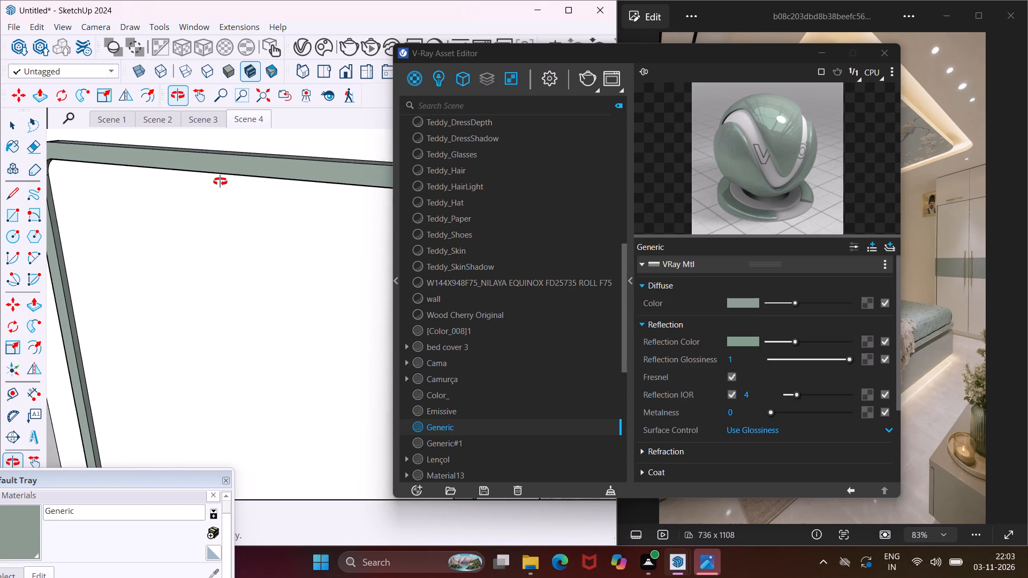
middle_click_drag(220, 181, 219, 180)
scroll(218, 180, "down", 9)
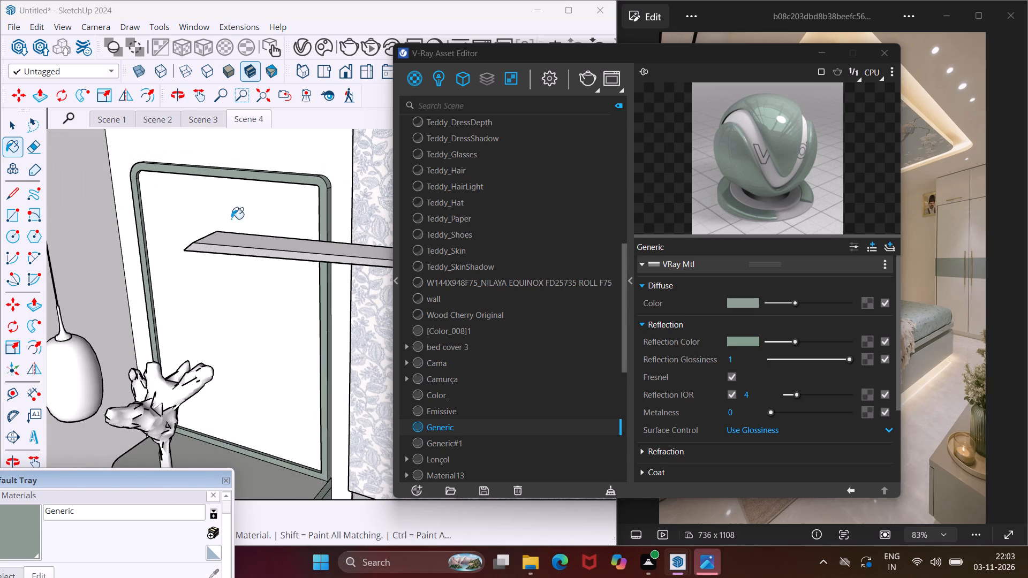
middle_click_drag(235, 233, 250, 190)
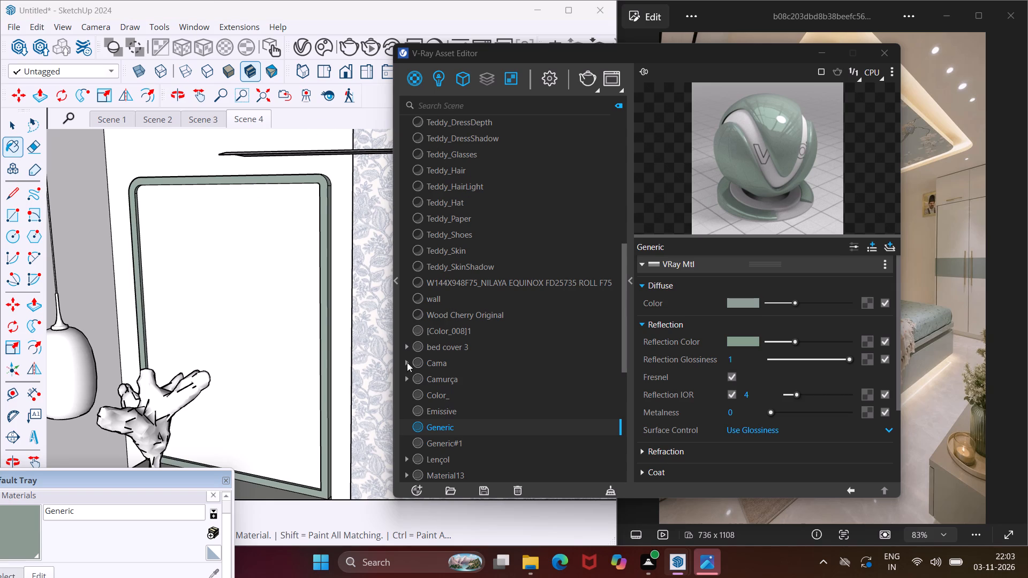
Open the Chaos Cosmos material library from the V-Ray asset library and search its online assets for "mirrior".
left_click(397, 279)
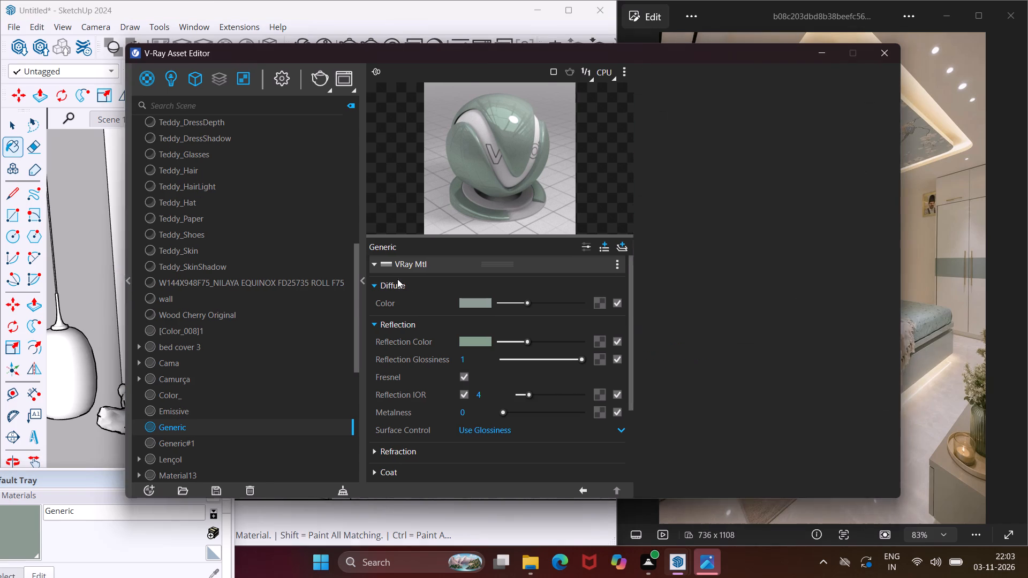
left_click(348, 129)
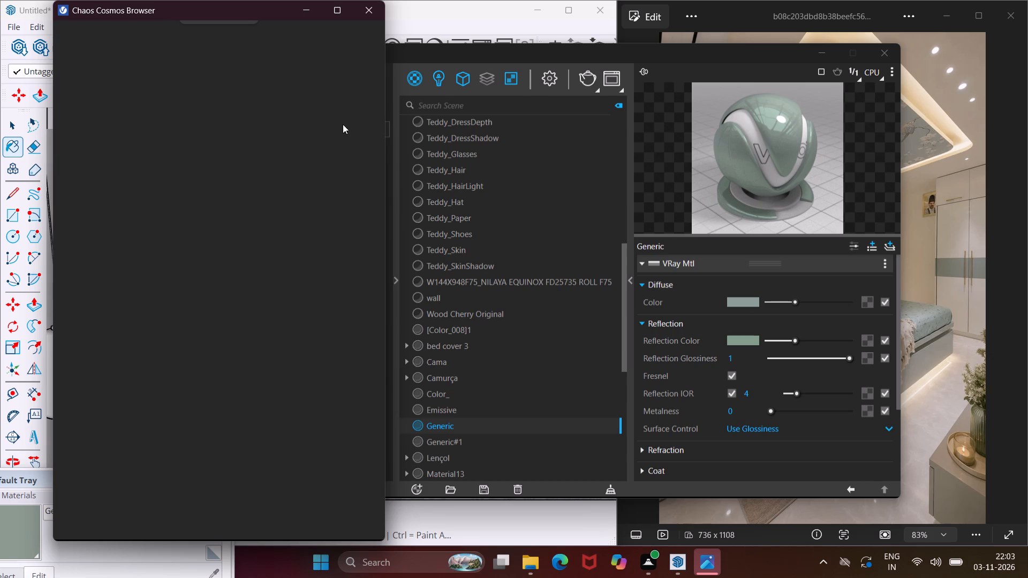
left_click(304, 14)
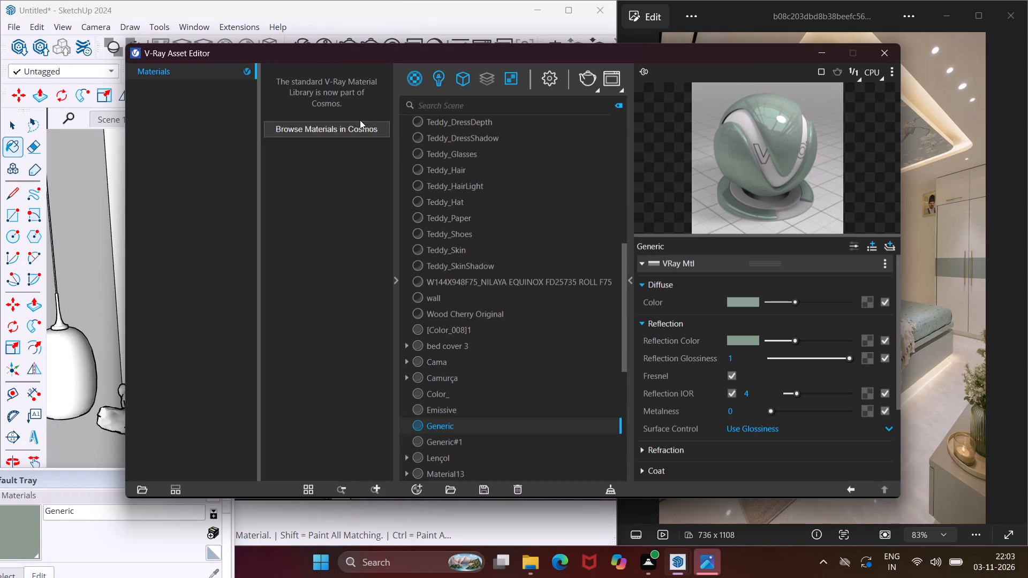
left_click(359, 127)
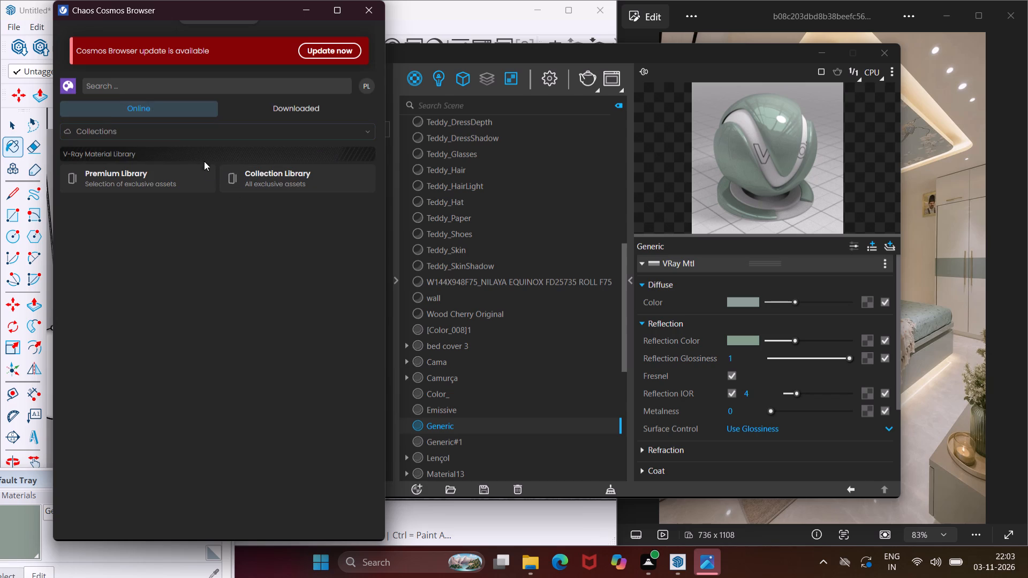
left_click(185, 86)
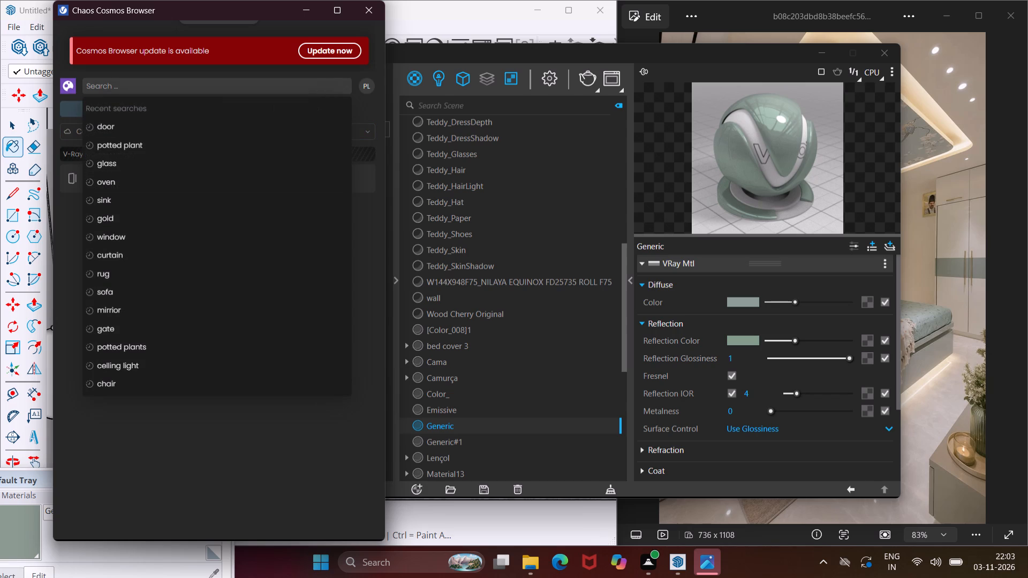
type("mirrio")
key("r")
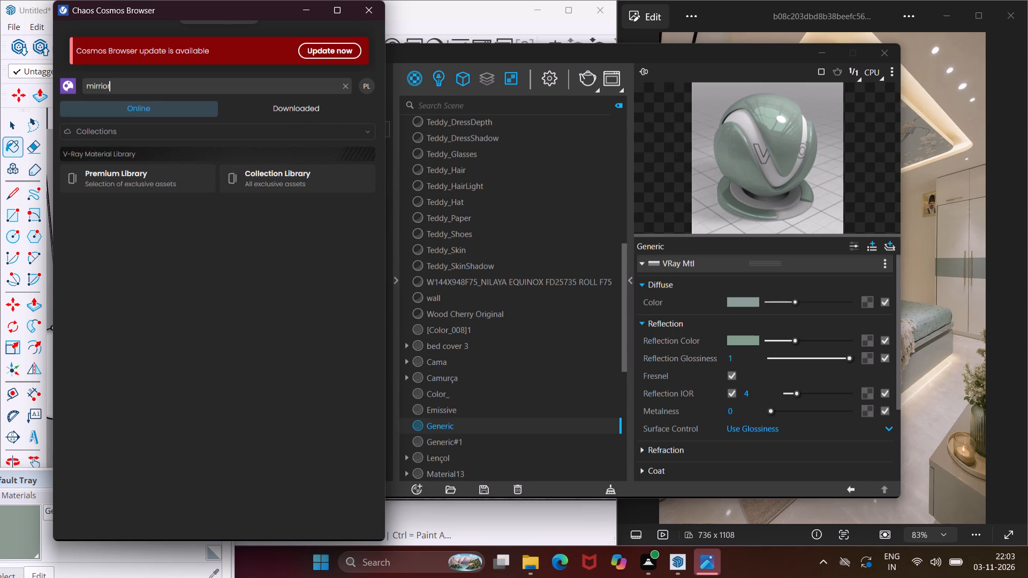
key("Return")
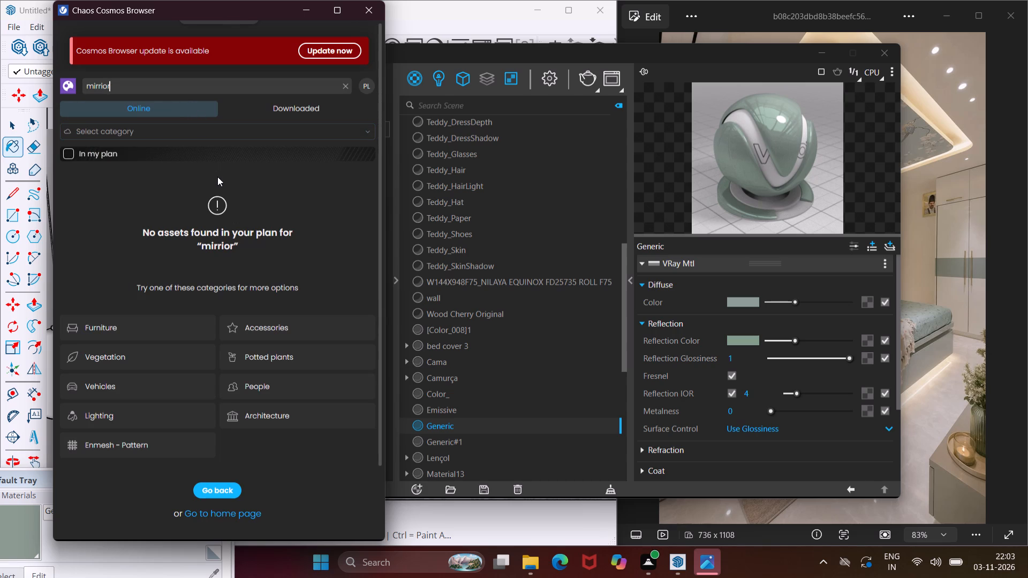
Limit the online library to the Materials category and search it for "mirriorr".
left_click(204, 132)
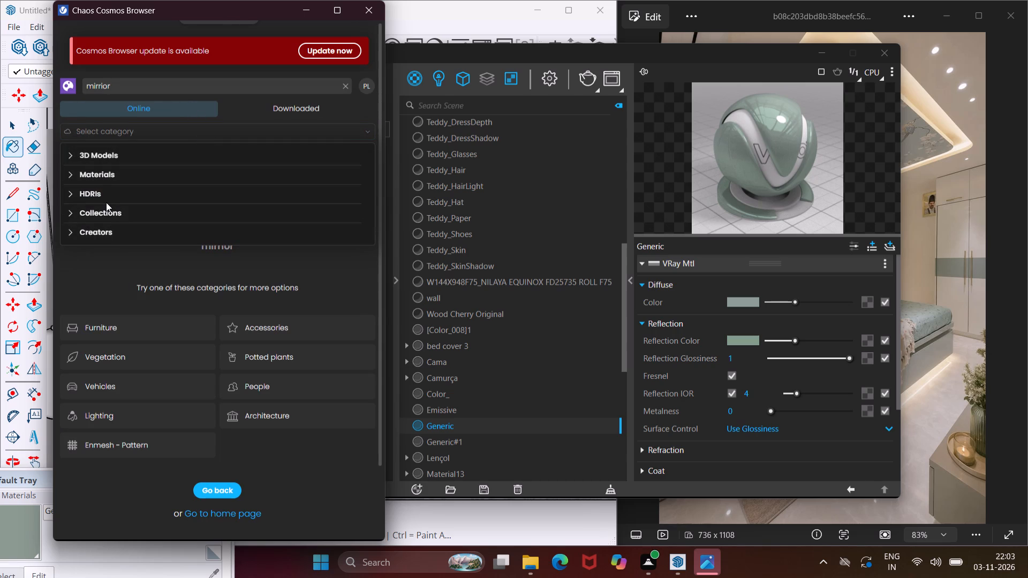
left_click(90, 176)
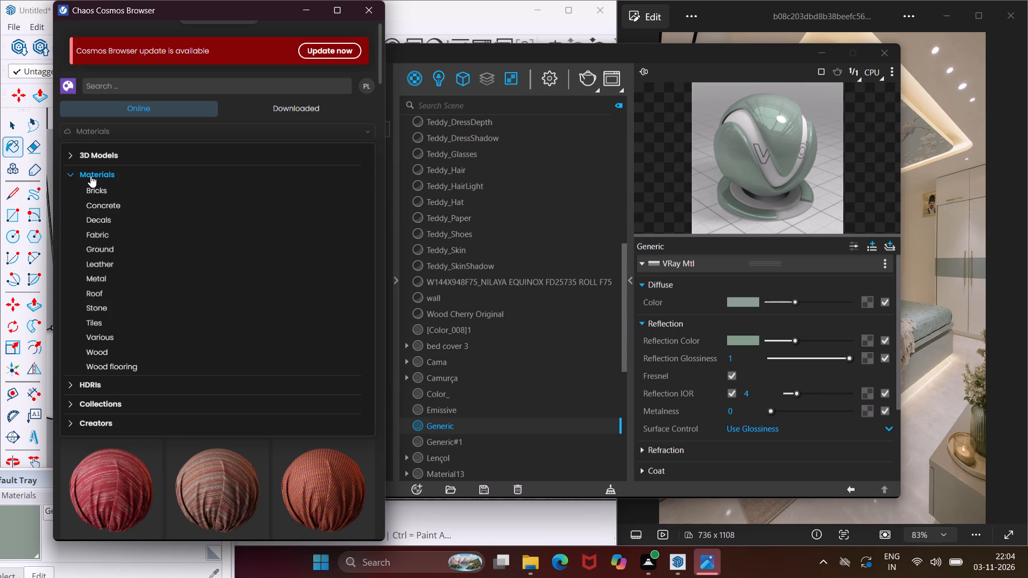
left_click(141, 83)
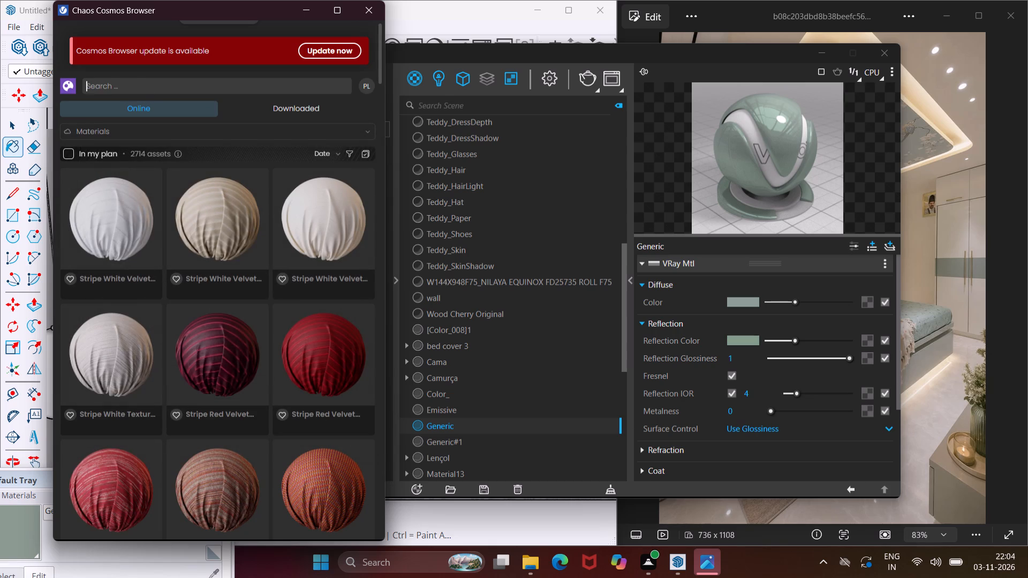
key("m")
key("i")
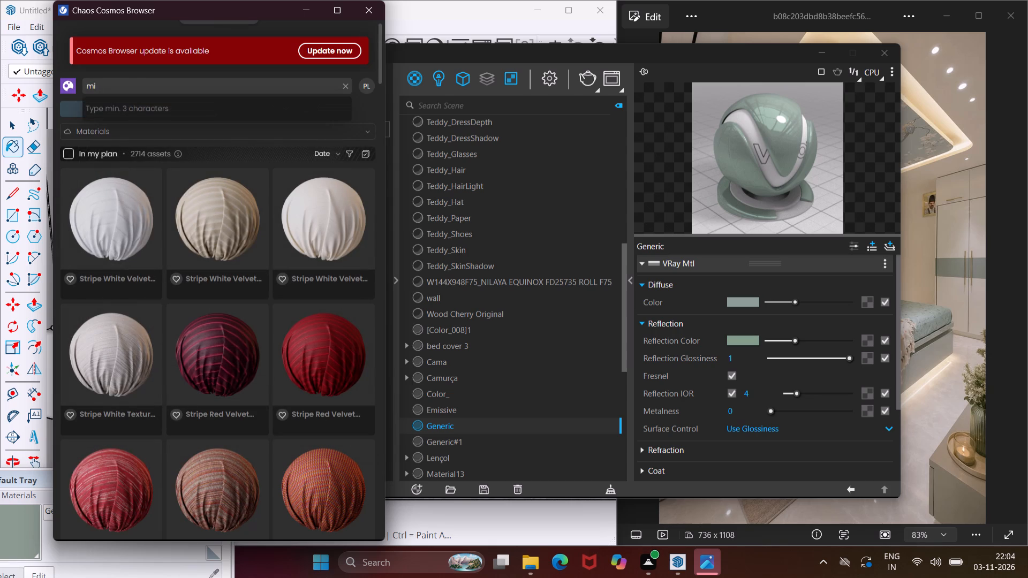
type("rr")
type("io")
type("rr")
key("Return")
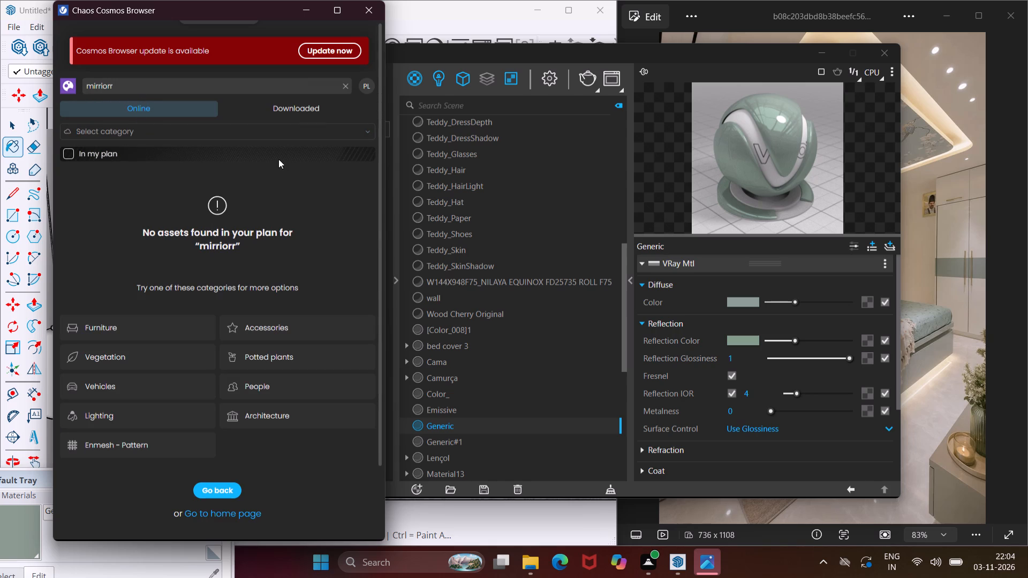
Import Glass Mirror 001 from the downloaded Cosmos materials into the scene.
left_click(289, 110)
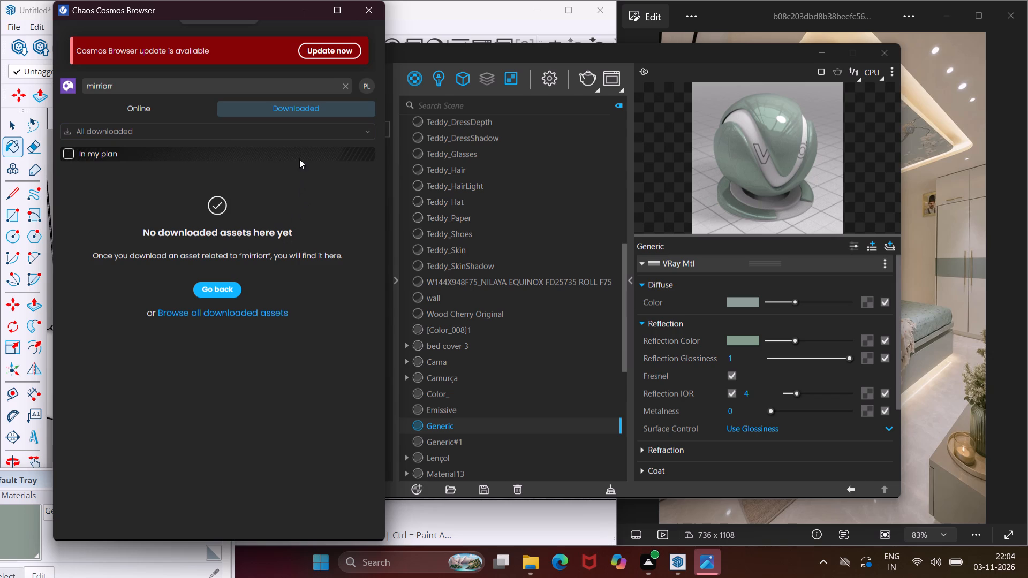
left_click(289, 135)
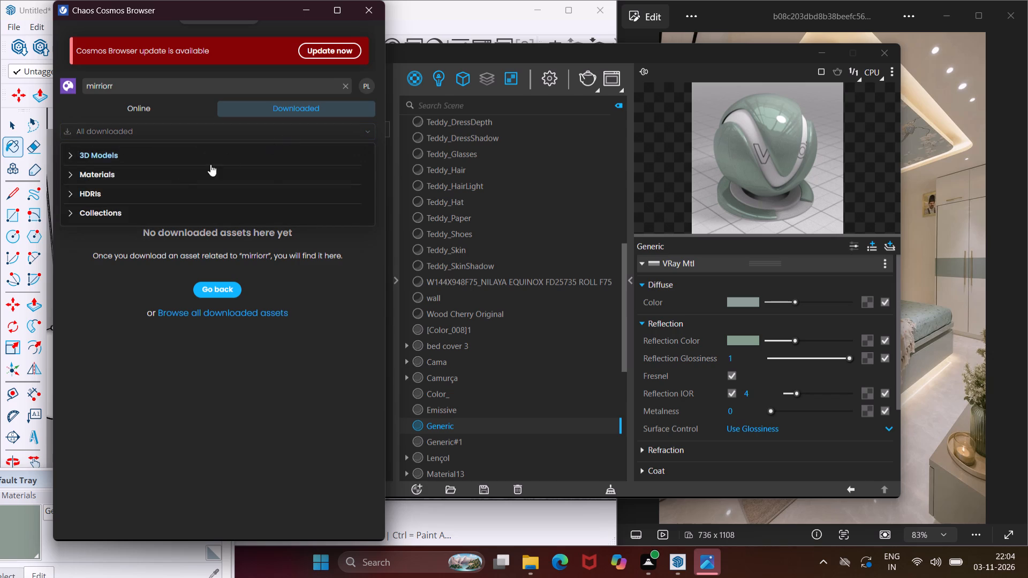
left_click(130, 176)
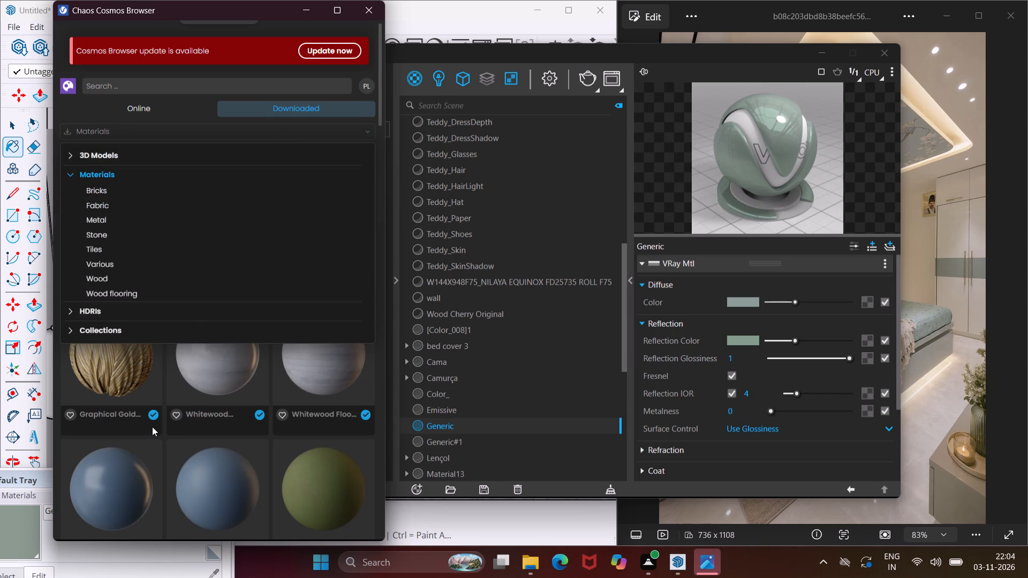
left_click(156, 427)
scroll(193, 409, "down", 4)
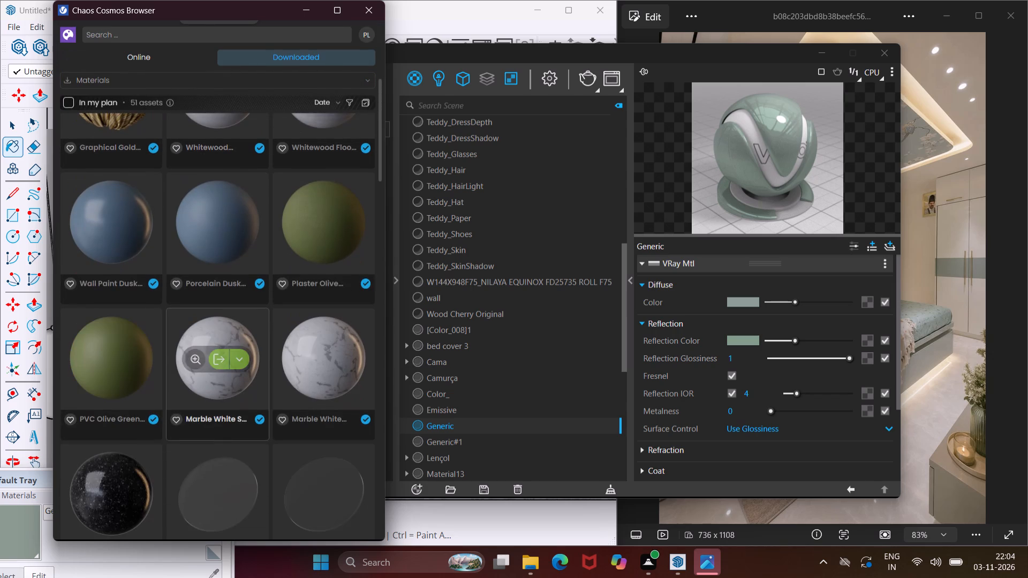
scroll(193, 409, "down", 4)
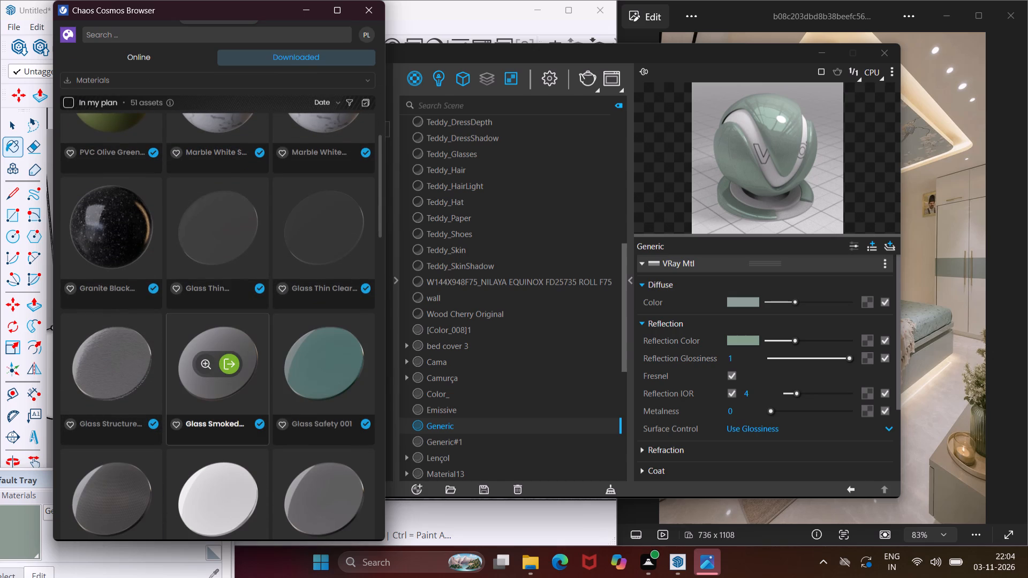
scroll(199, 412, "down", 2)
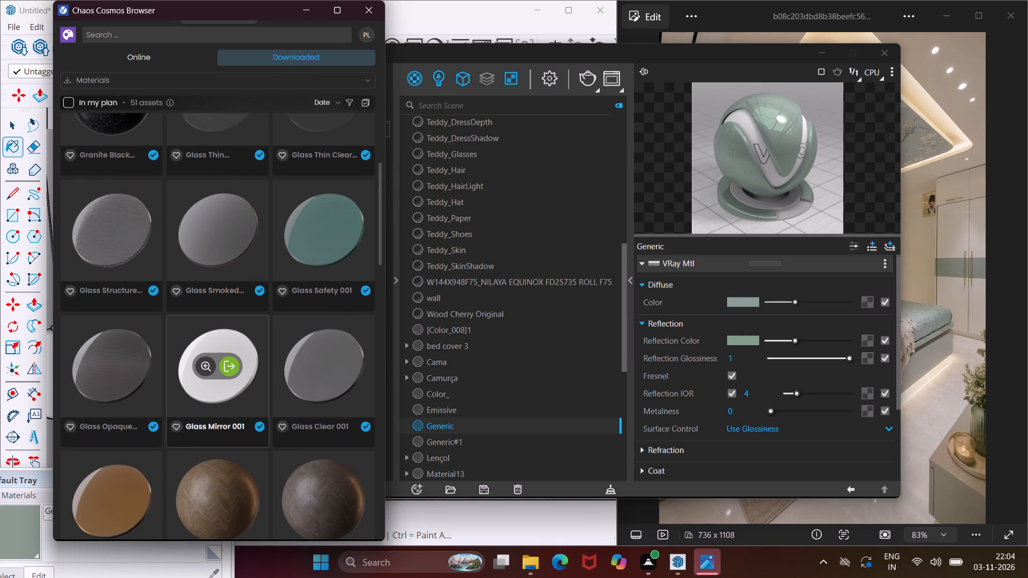
left_click(227, 363)
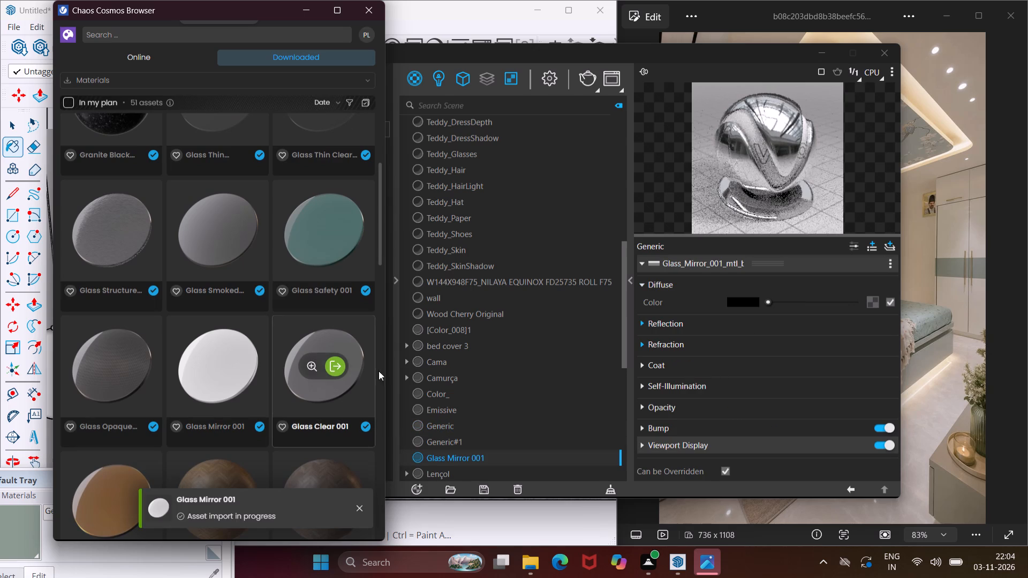
Expand the reflection settings of Glass Mirror 001 and set its material preview scene to Wall.
left_click(640, 321)
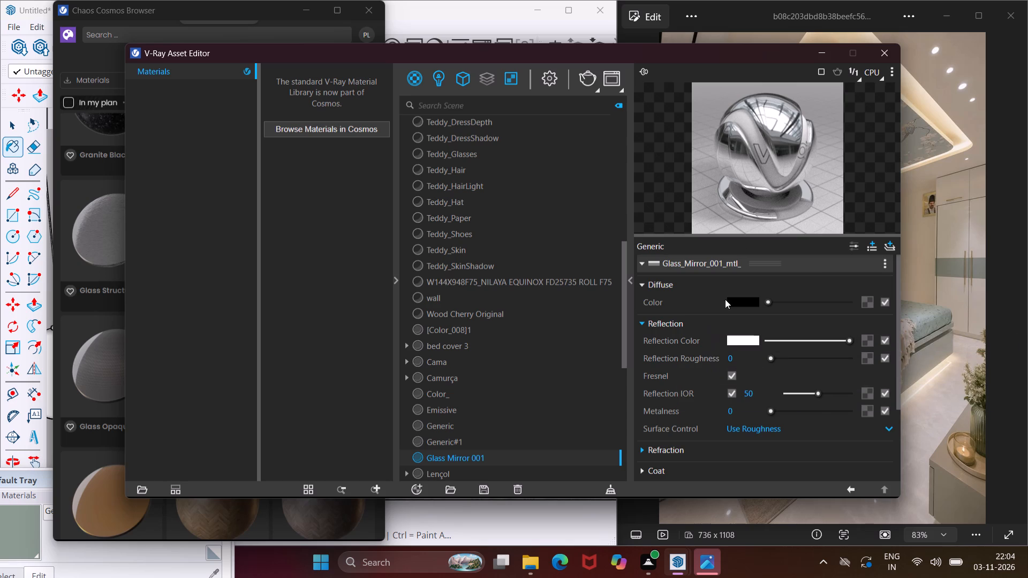
left_click(890, 67)
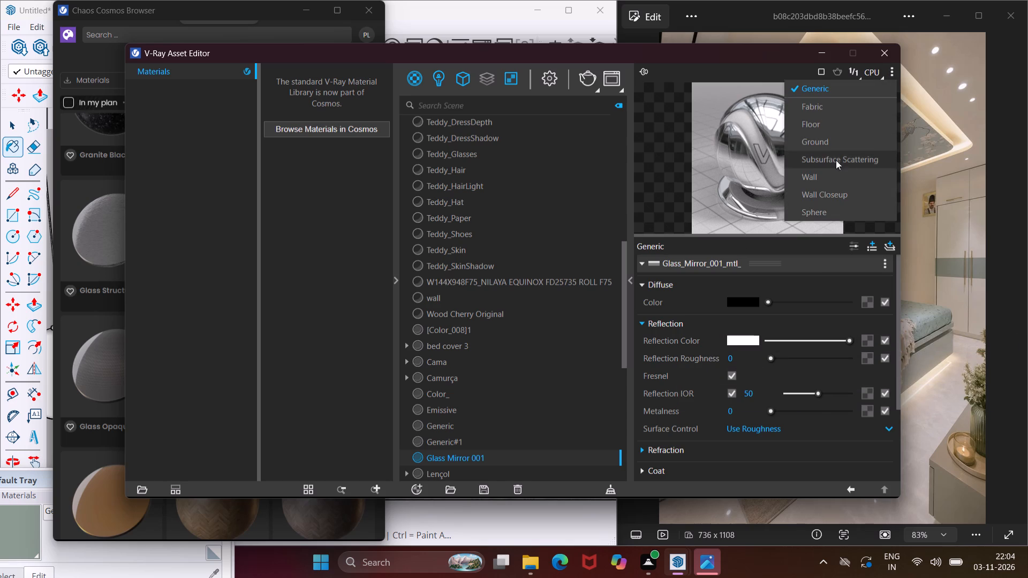
left_click(834, 177)
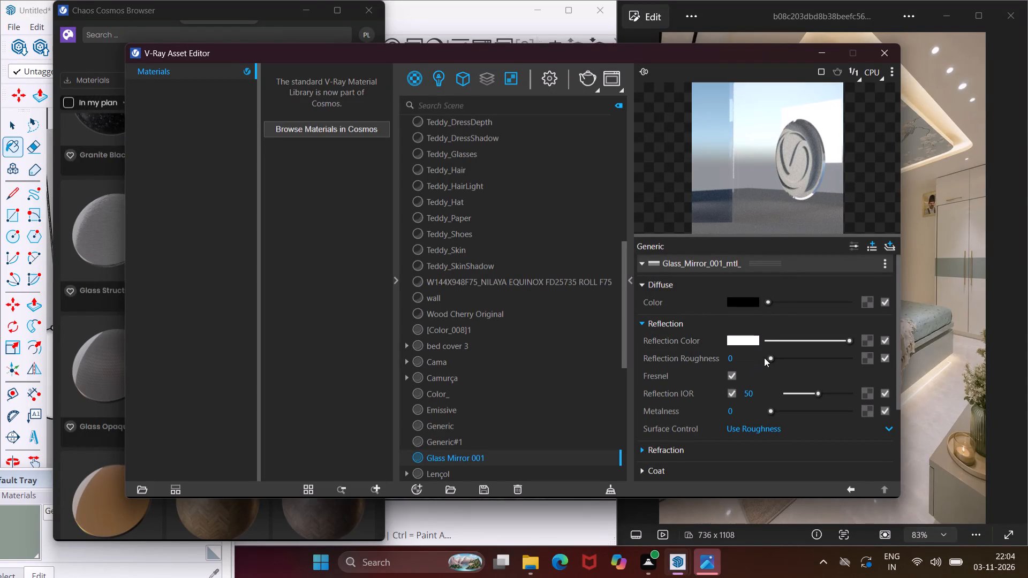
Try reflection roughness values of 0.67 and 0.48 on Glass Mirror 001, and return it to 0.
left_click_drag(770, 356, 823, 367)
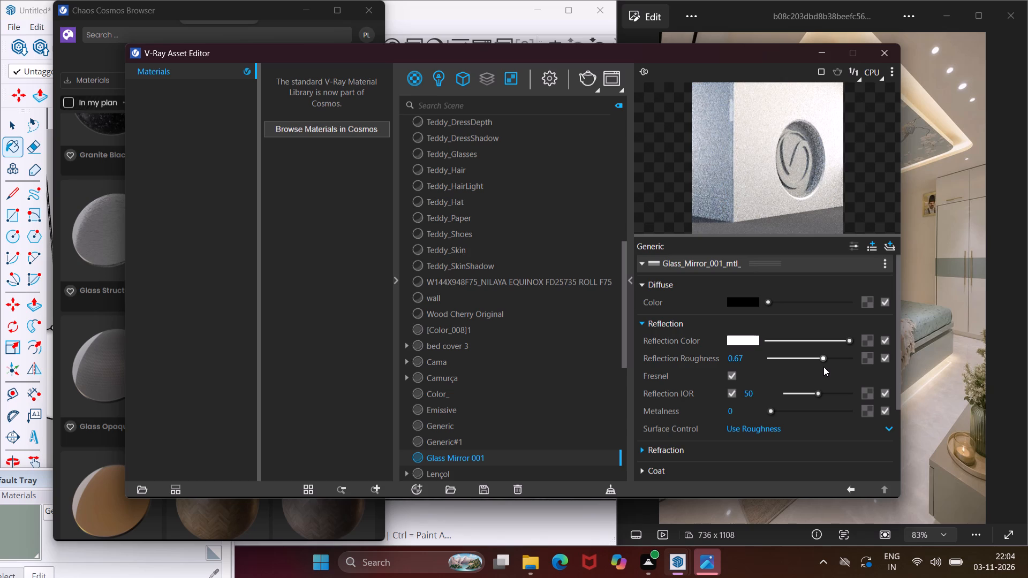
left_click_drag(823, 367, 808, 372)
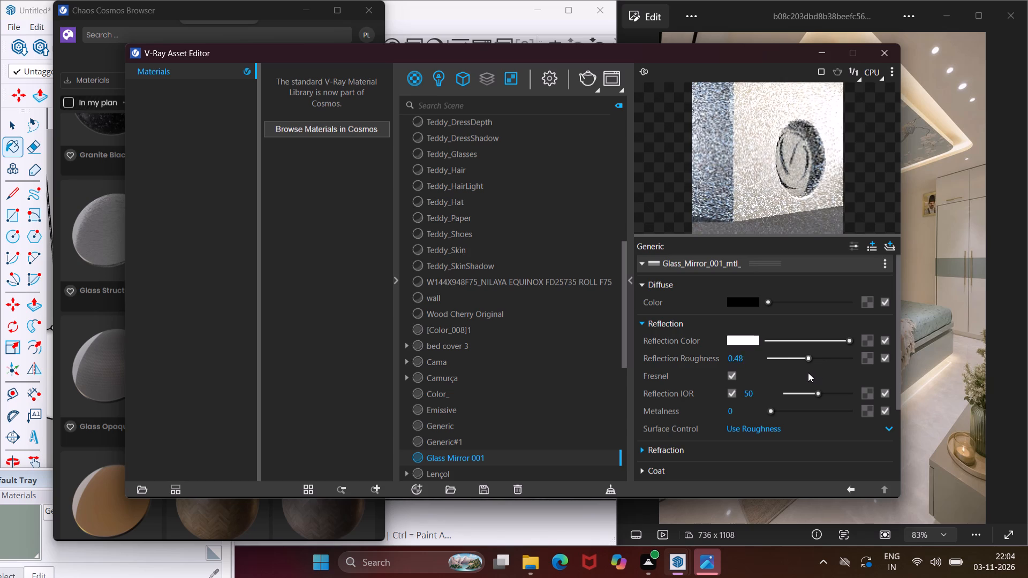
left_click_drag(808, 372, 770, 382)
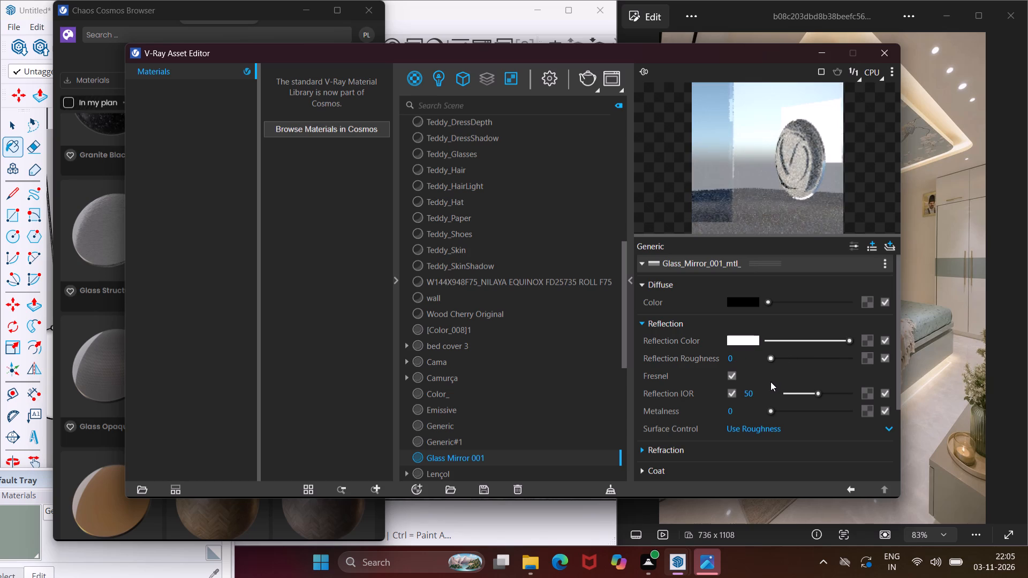
Paint the mirror's glass face inside the green frame with Glass Mirror 001.
double_click(472, 460)
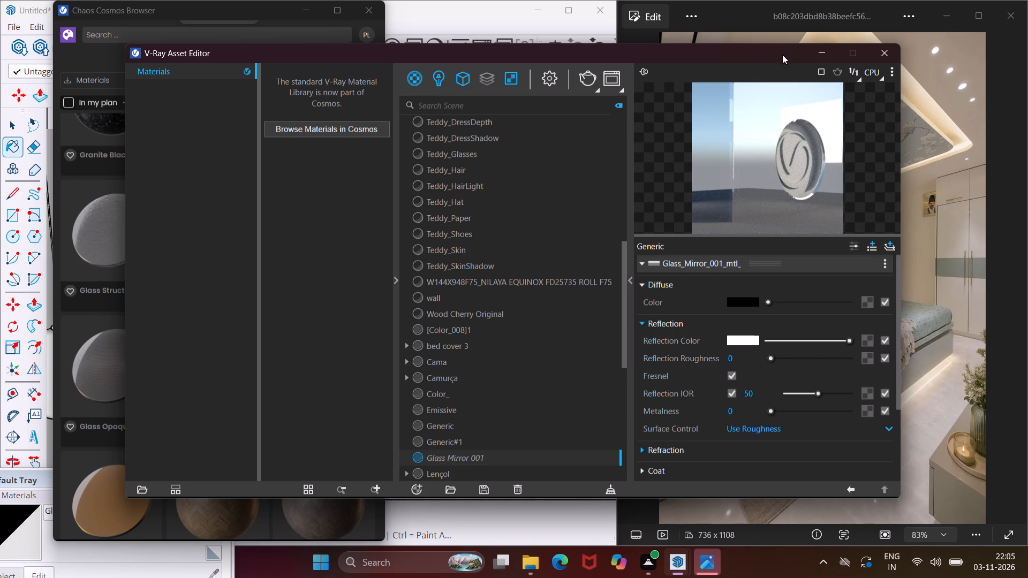
left_click(814, 55)
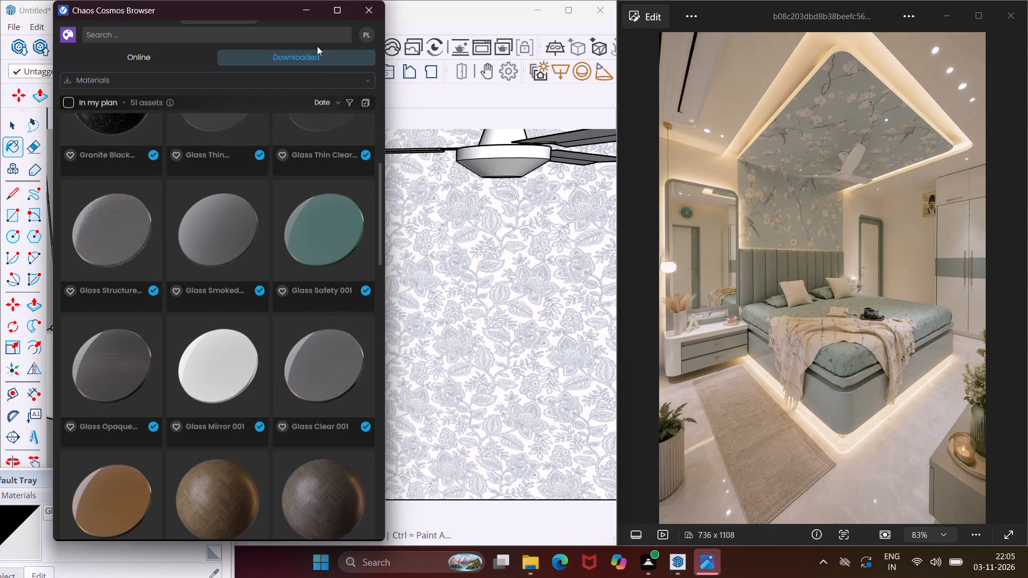
left_click(304, 16)
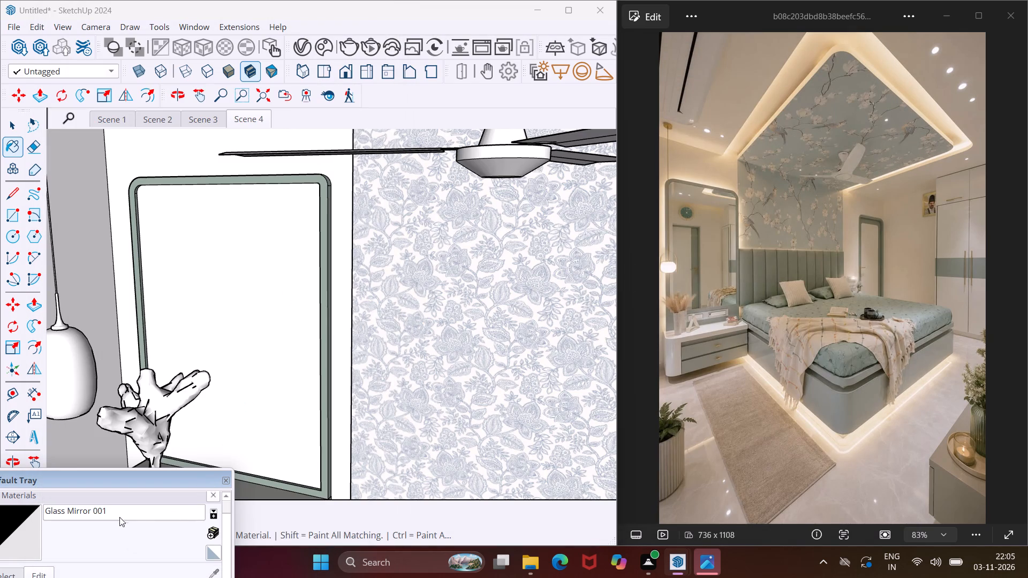
left_click(31, 534)
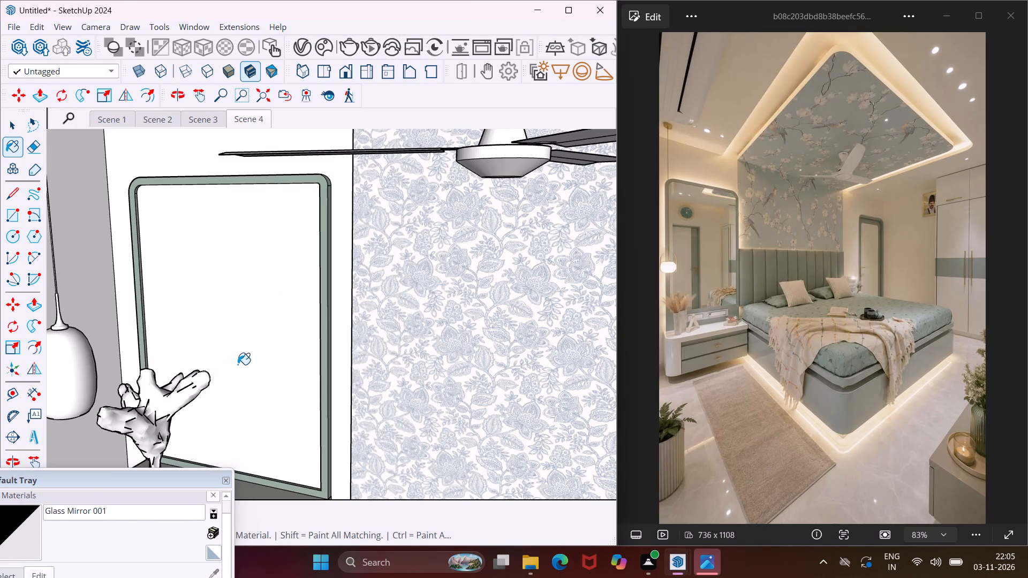
left_click(238, 364)
middle_click_drag(242, 364, 345, 353)
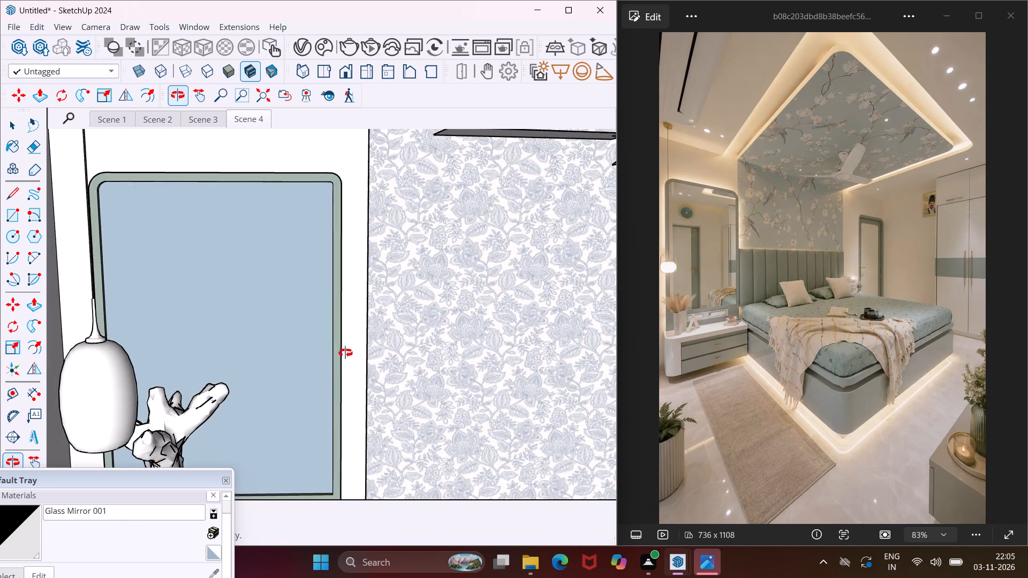
middle_click_drag(345, 353, 296, 368)
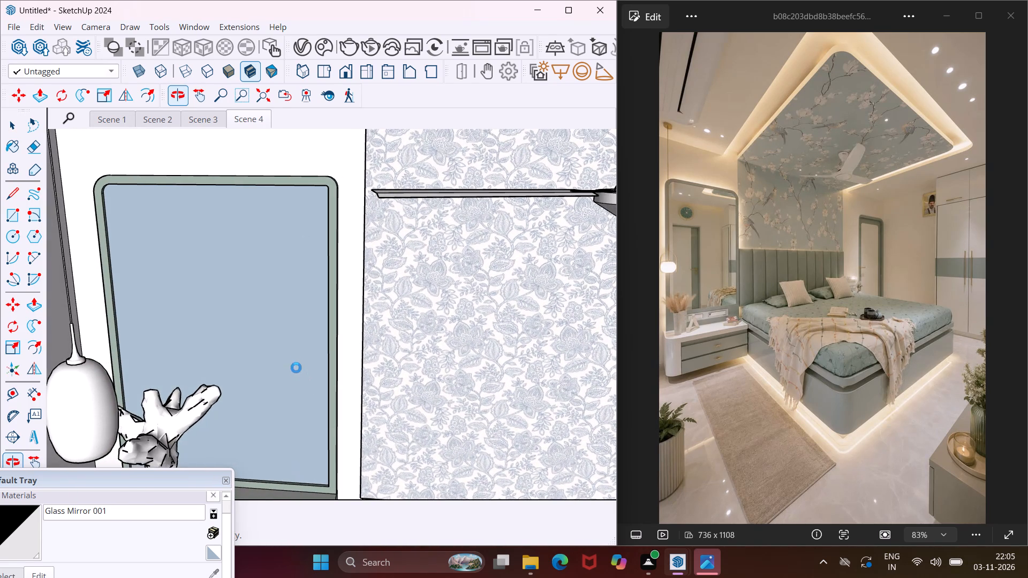
middle_click_drag(296, 368, 296, 352)
scroll(296, 352, "down", 2)
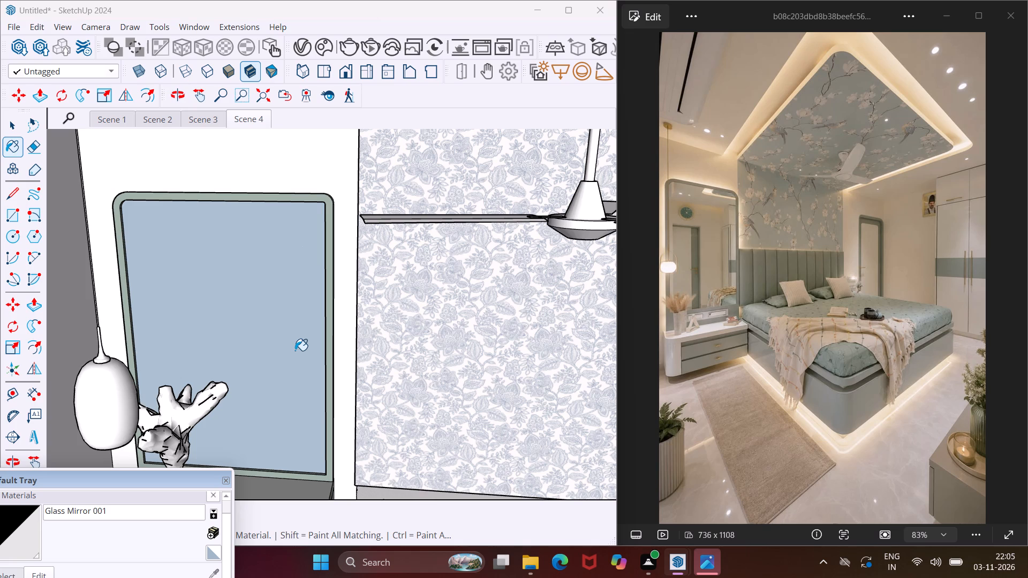
key("Escape")
key("space")
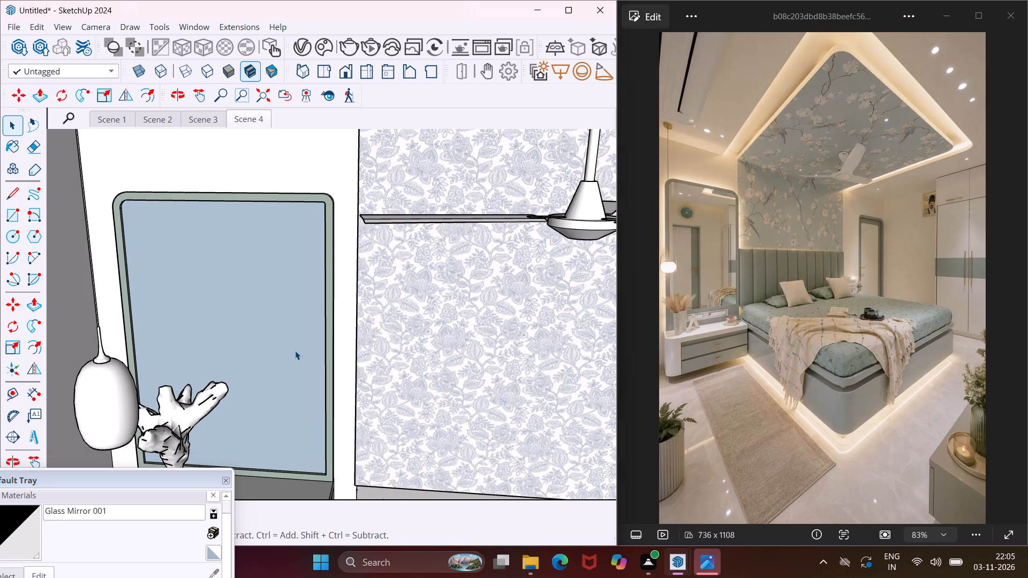
Raise the reflection roughness of Glass Mirror 001 to about 0.3.
left_click(301, 52)
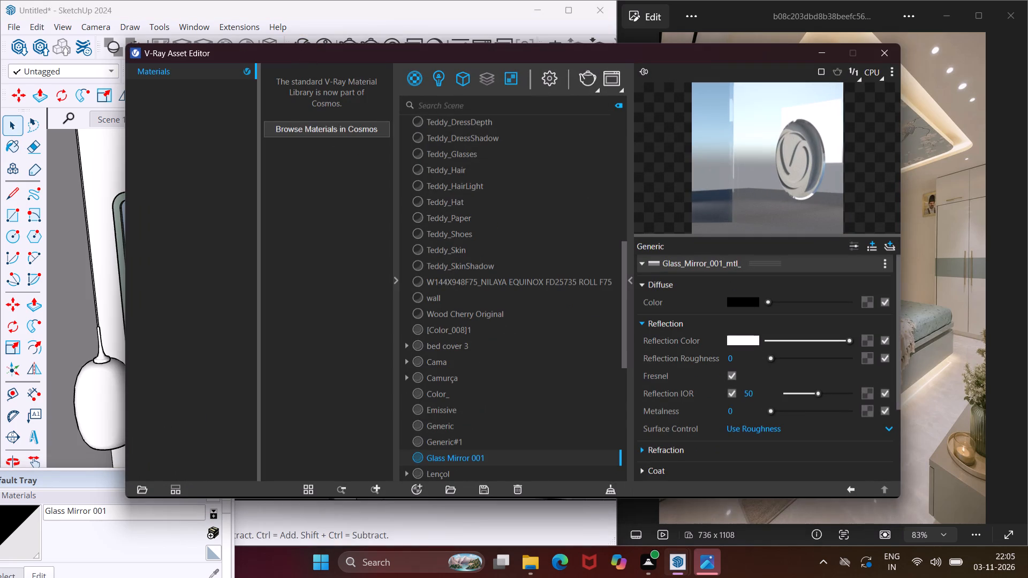
left_click_drag(770, 359, 797, 364)
Raise the reflection roughness of Glass Mirror 001 to about 0.91.
left_click_drag(797, 364, 838, 362)
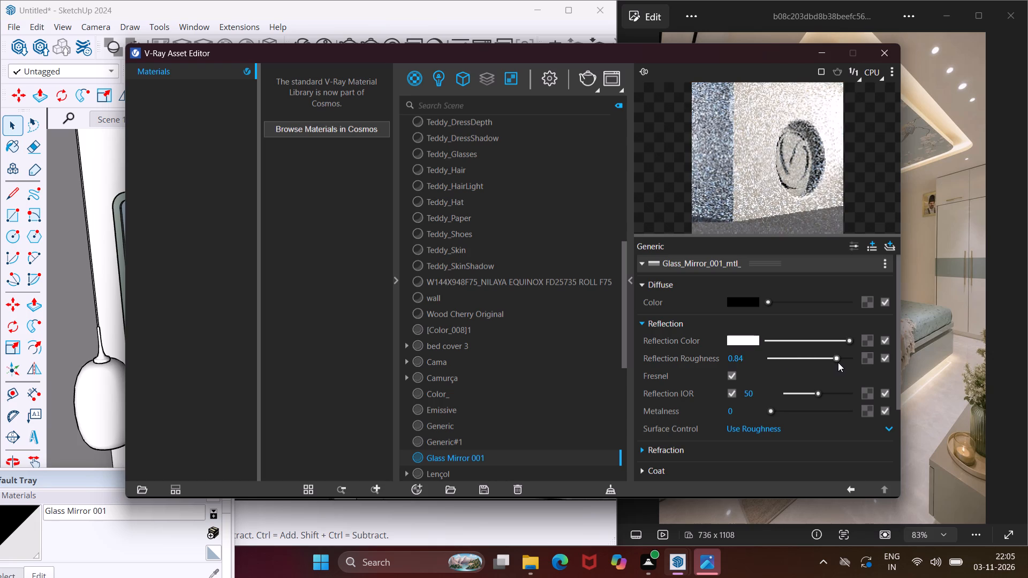
left_click_drag(838, 362, 842, 362)
left_click(817, 51)
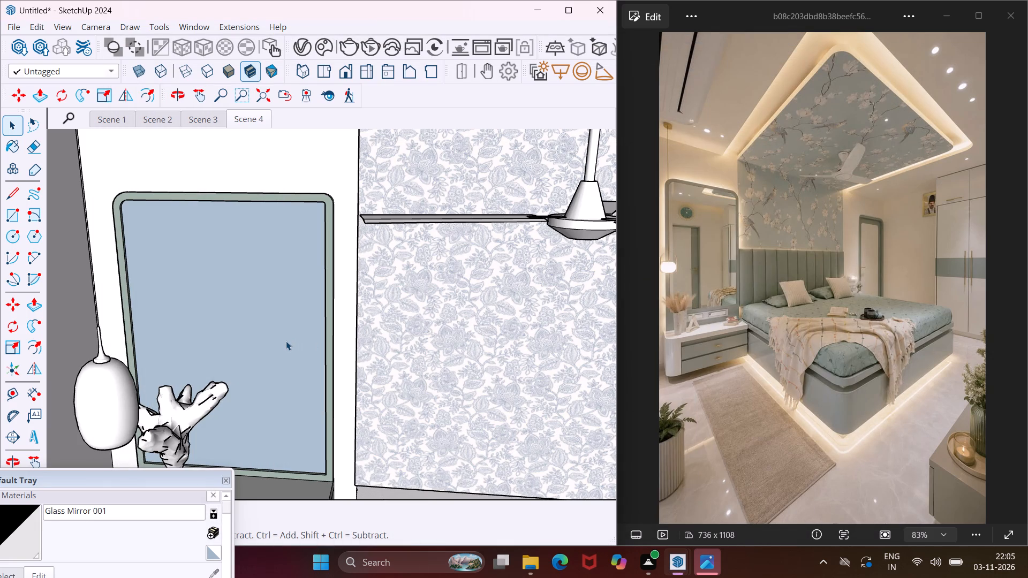
Examine the green-framed mirror, the wallpapered wall and the vanity area from different angles and distances.
middle_click_drag(286, 341, 384, 276)
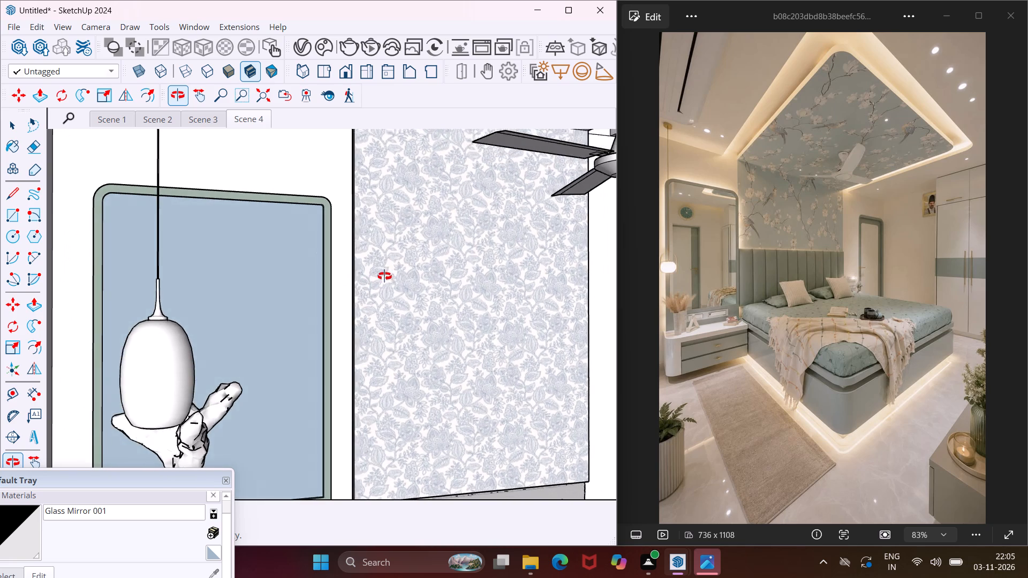
middle_click_drag(384, 276, 311, 298)
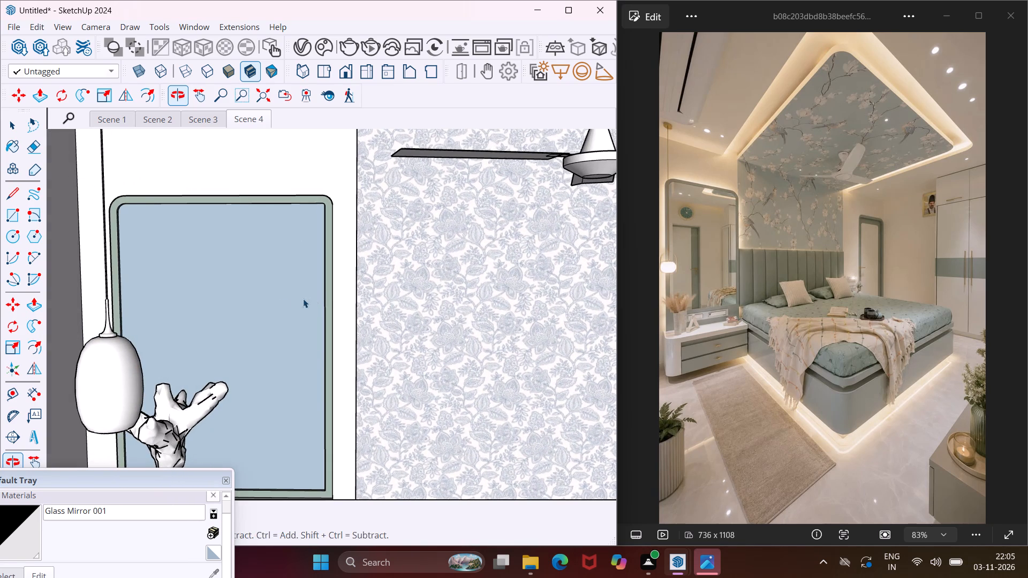
scroll(257, 302, "down", 4)
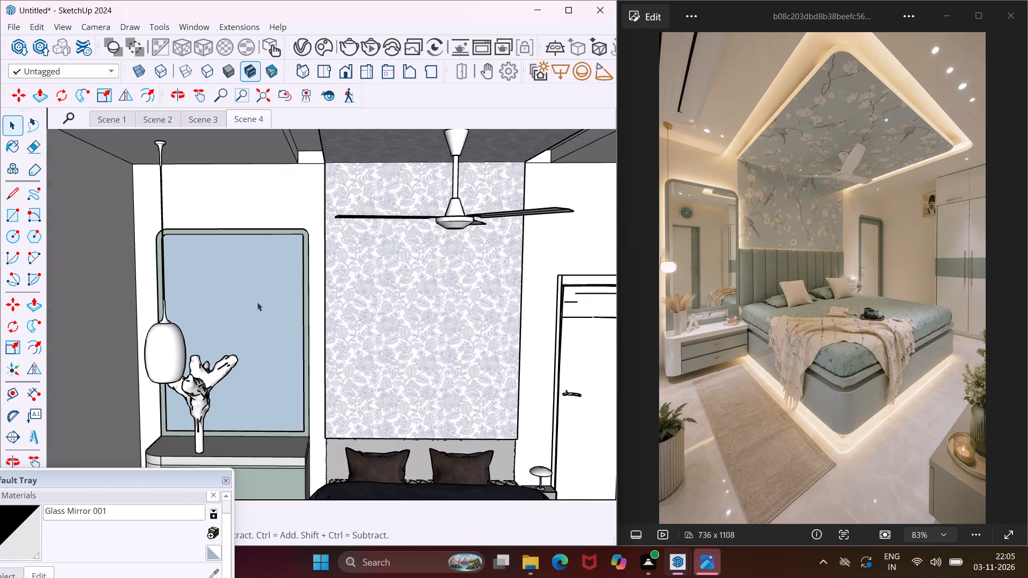
scroll(257, 302, "down", 1)
scroll(257, 302, "up", 5)
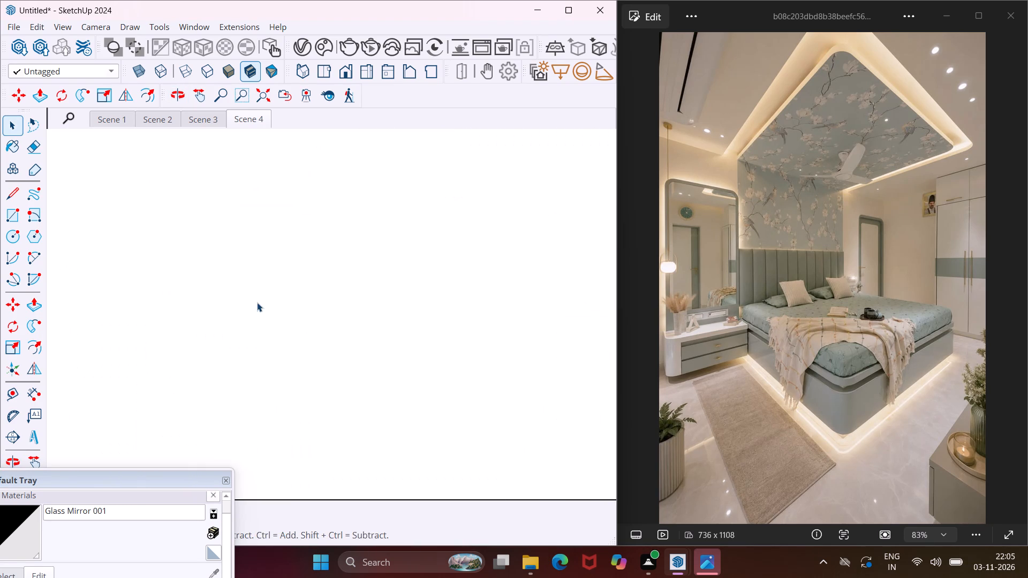
scroll(257, 302, "up", 16)
scroll(257, 302, "up", 17)
scroll(257, 302, "up", 15)
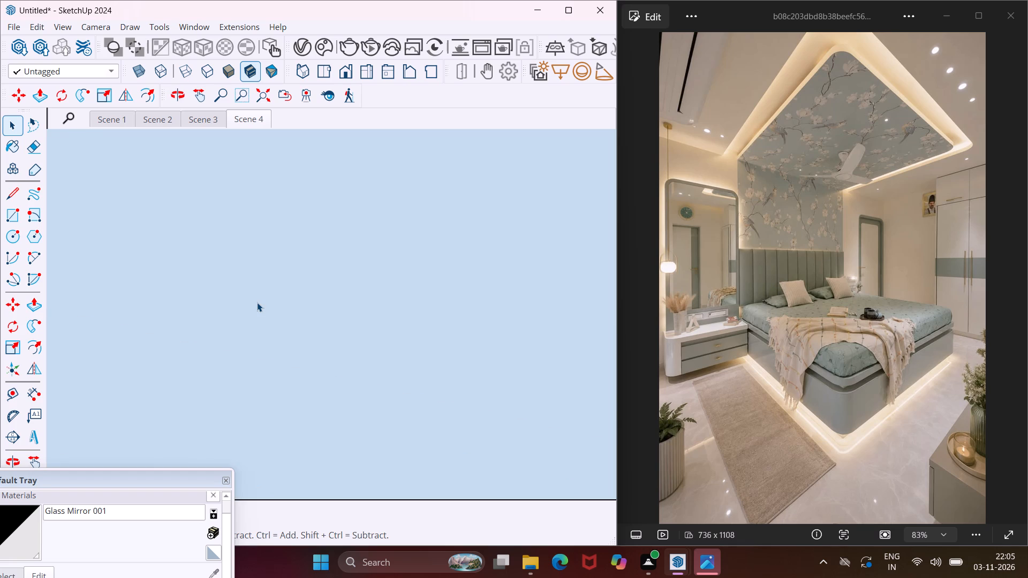
scroll(257, 302, "up", 18)
scroll(257, 302, "up", 8)
scroll(257, 302, "up", 15)
scroll(257, 302, "up", 11)
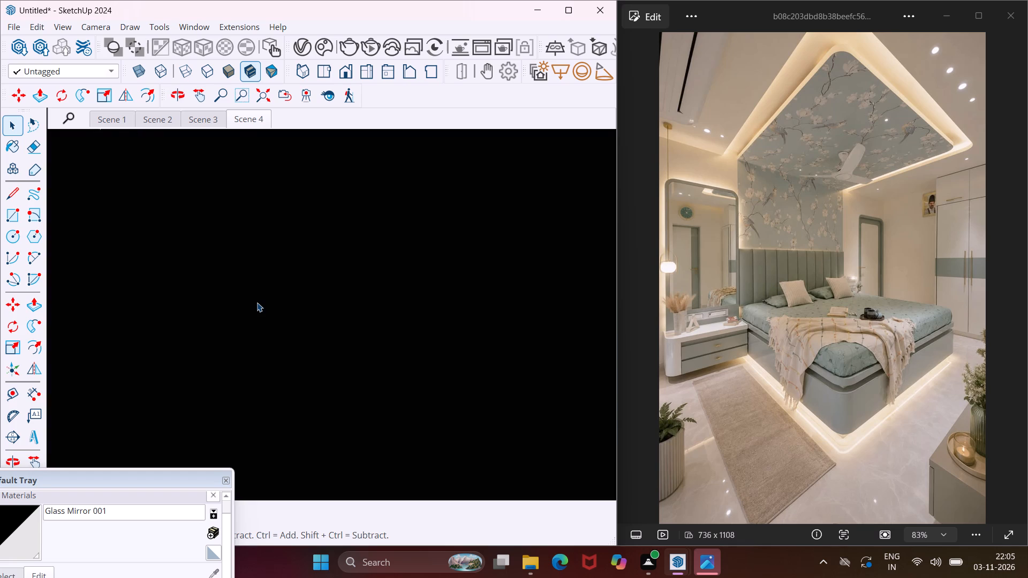
scroll(257, 302, "up", 14)
scroll(257, 302, "up", 15)
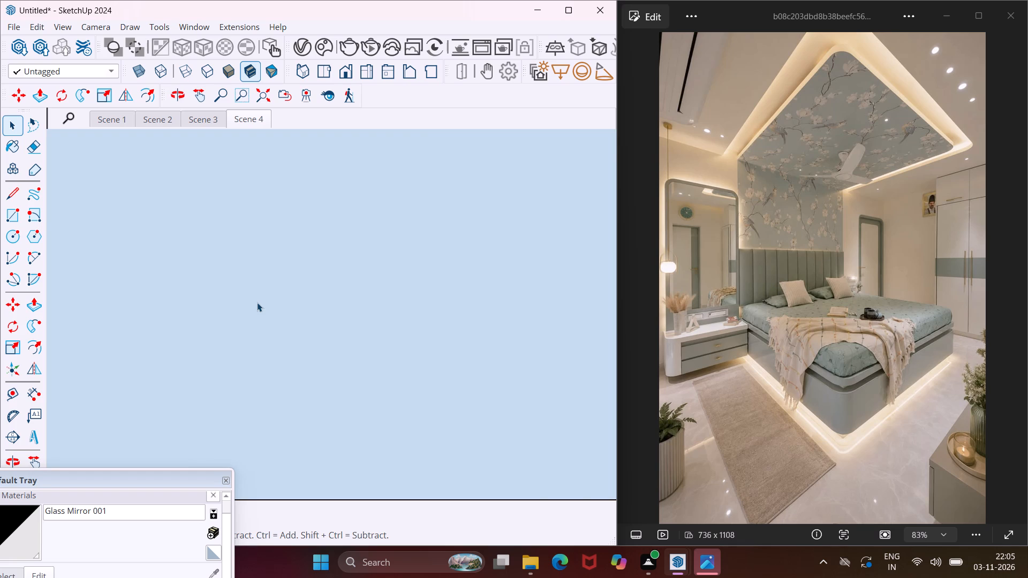
scroll(257, 302, "up", 10)
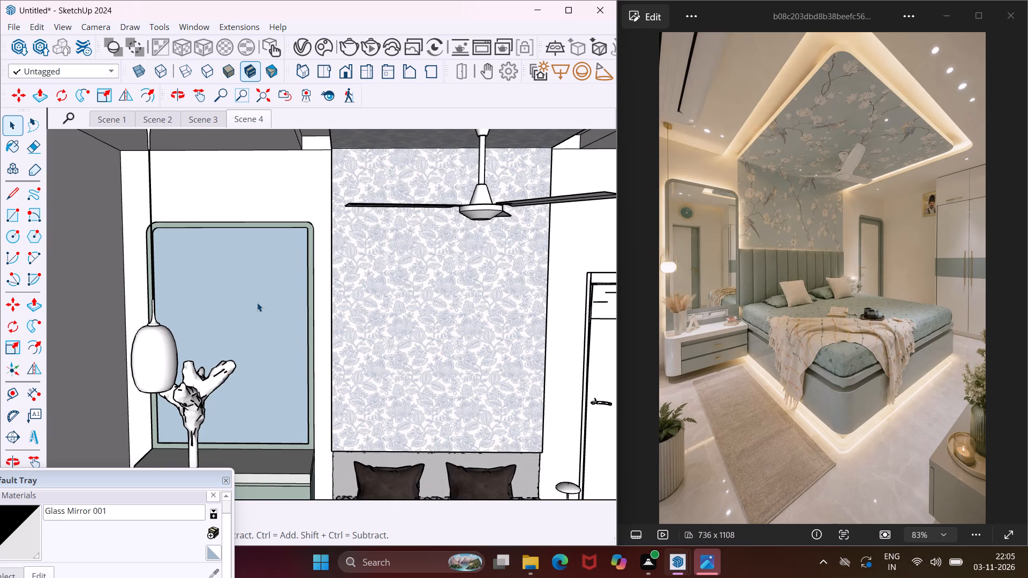
middle_click_drag(257, 302, 173, 334)
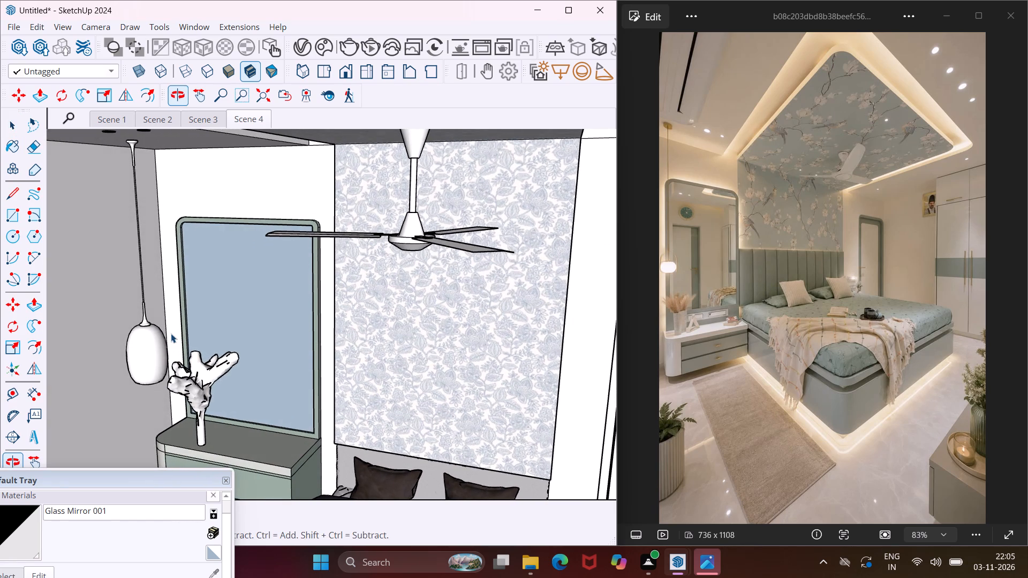
left_click(203, 97)
left_click_drag(243, 307, 244, 296)
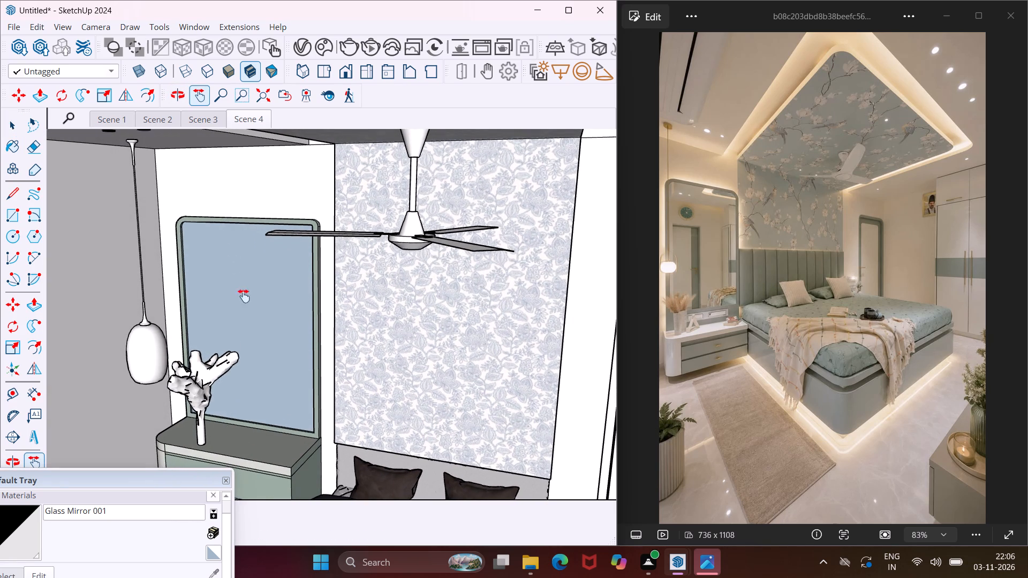
left_click_drag(244, 296, 304, 187)
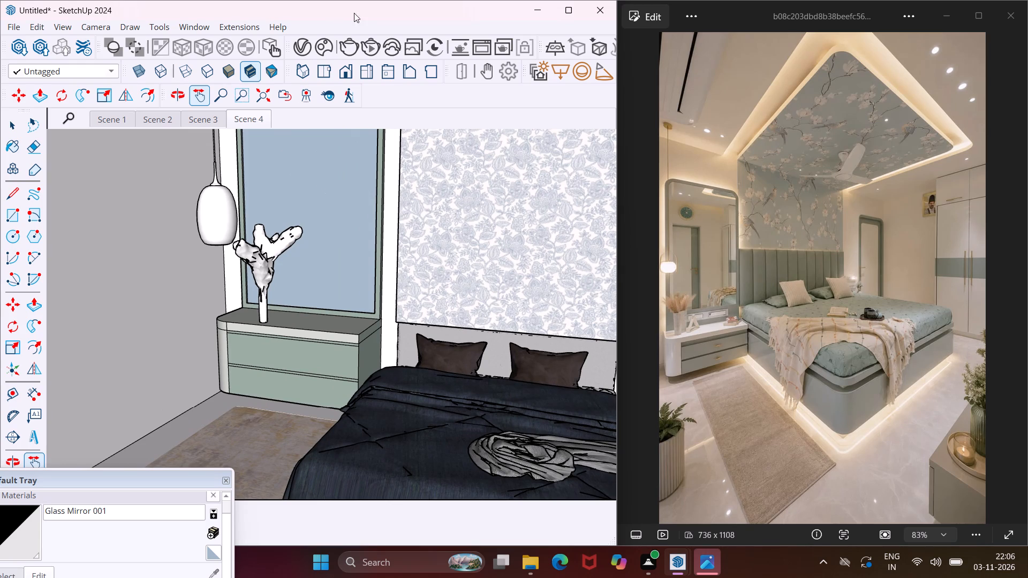
Raise the reflection IOR of Glass Mirror 001 to about 92.95.
left_click(306, 41)
left_click(348, 123)
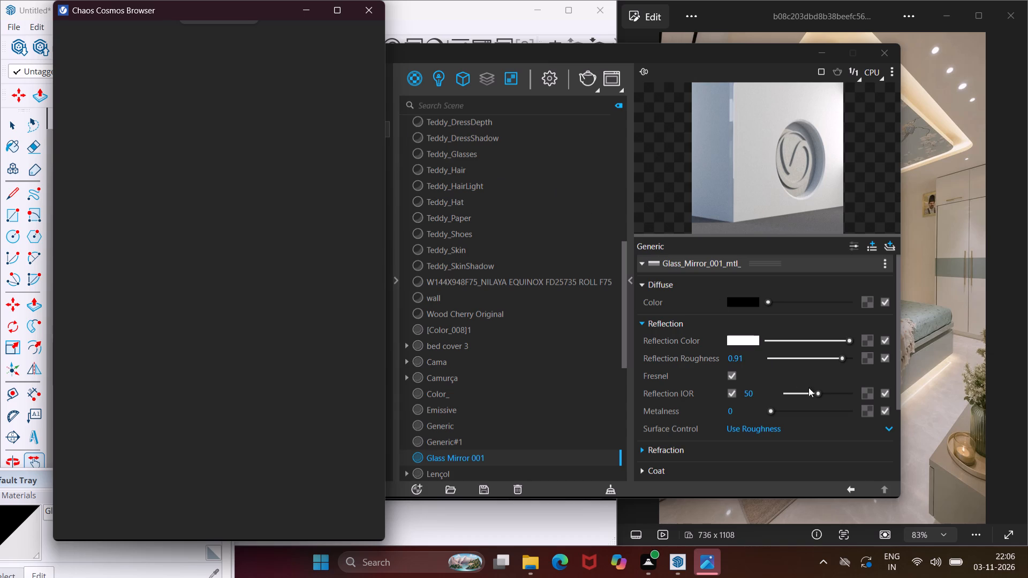
left_click_drag(814, 390, 834, 391)
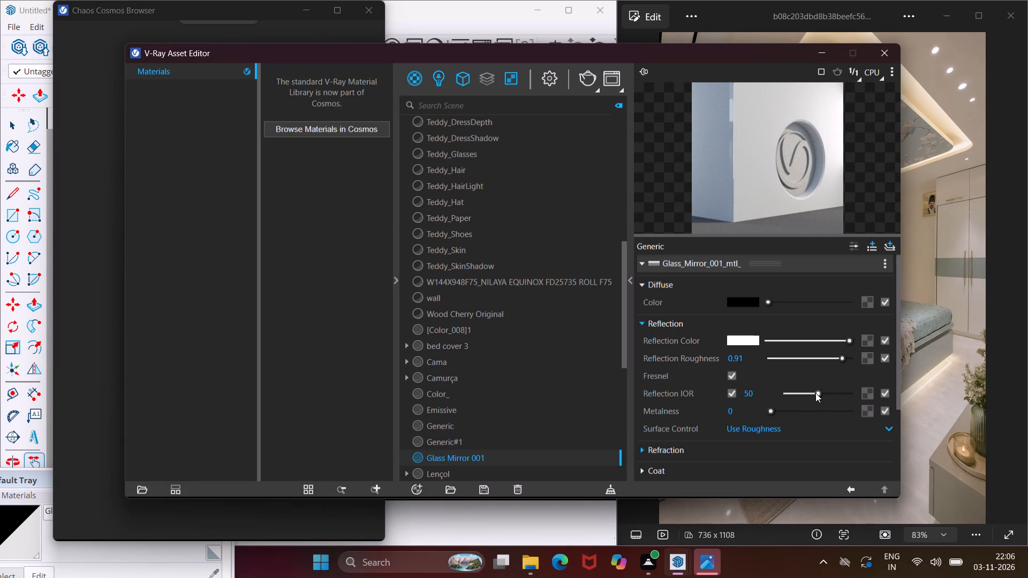
left_click_drag(815, 393, 845, 394)
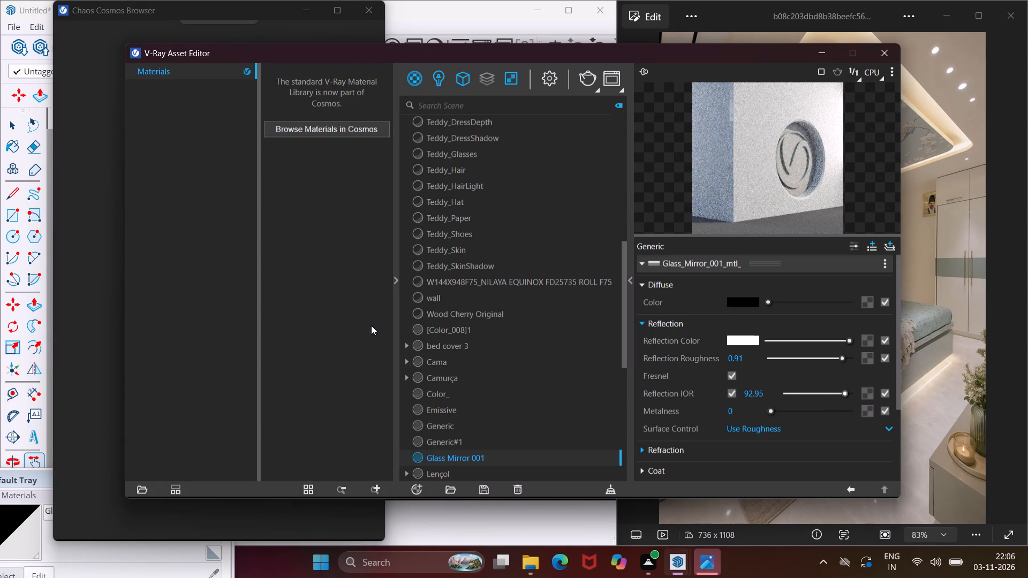
Import Marble White 100cm from the downloaded Stone materials in the Chaos Cosmos library.
left_click(320, 133)
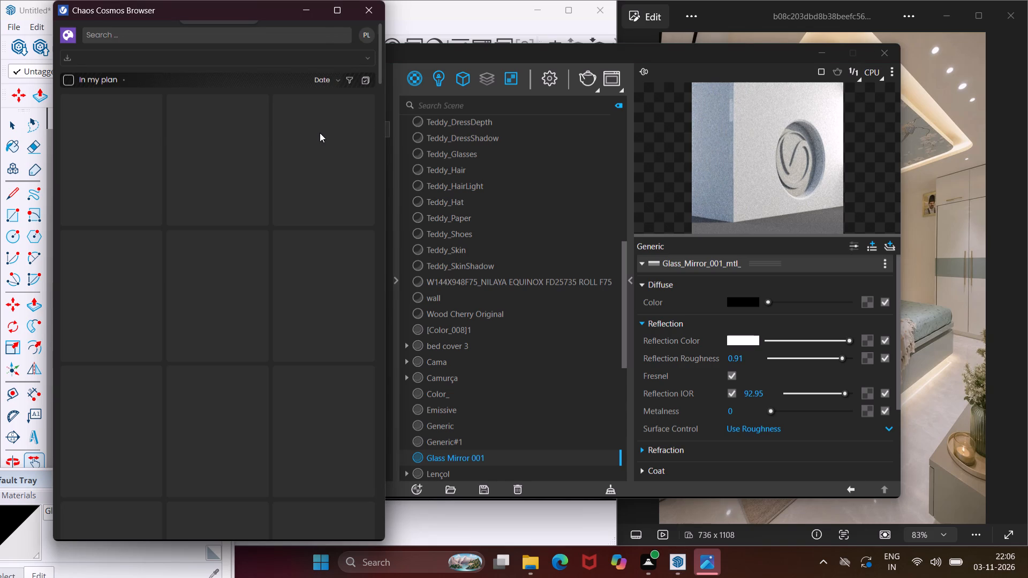
left_click(272, 129)
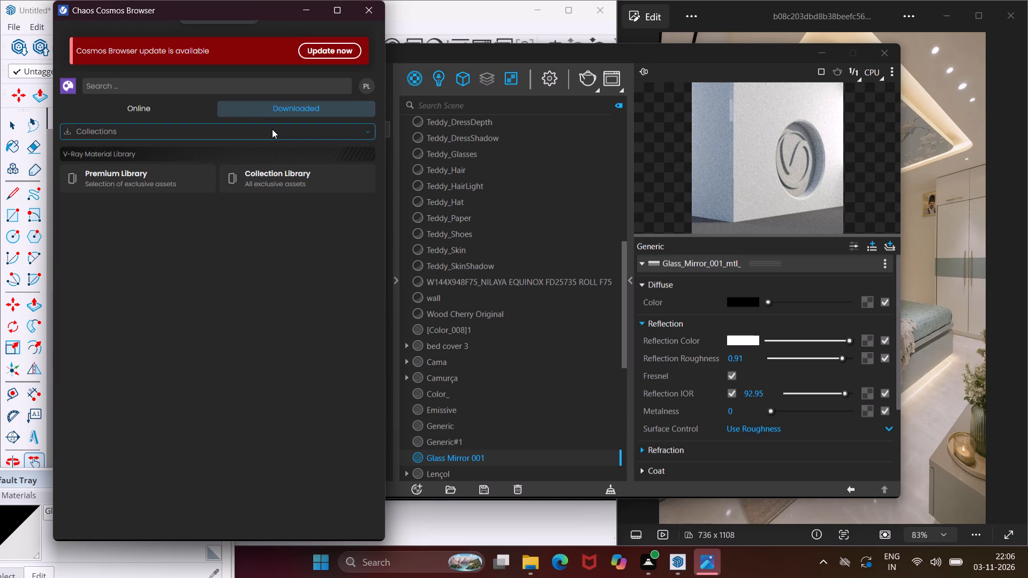
left_click(117, 175)
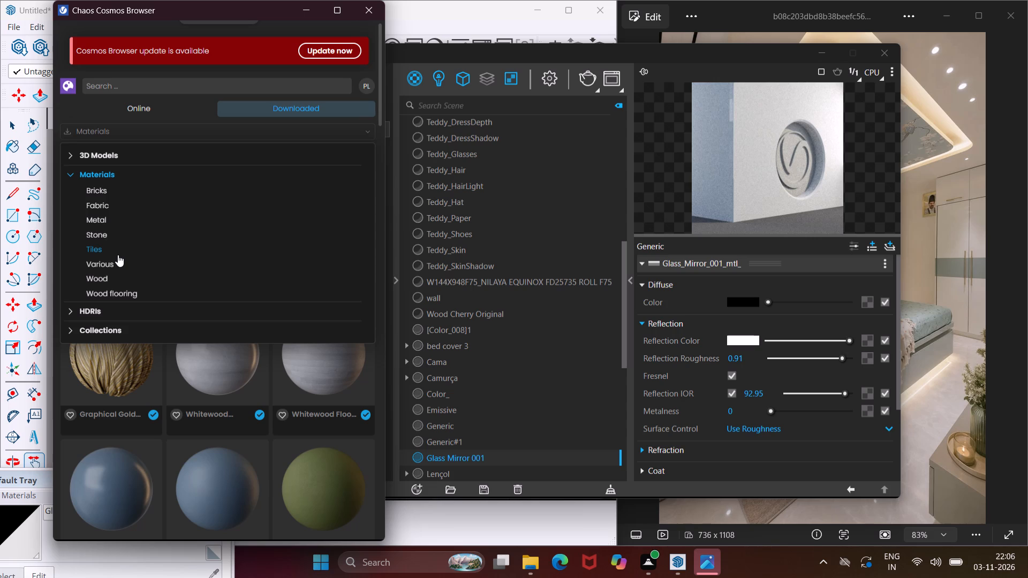
left_click(111, 241)
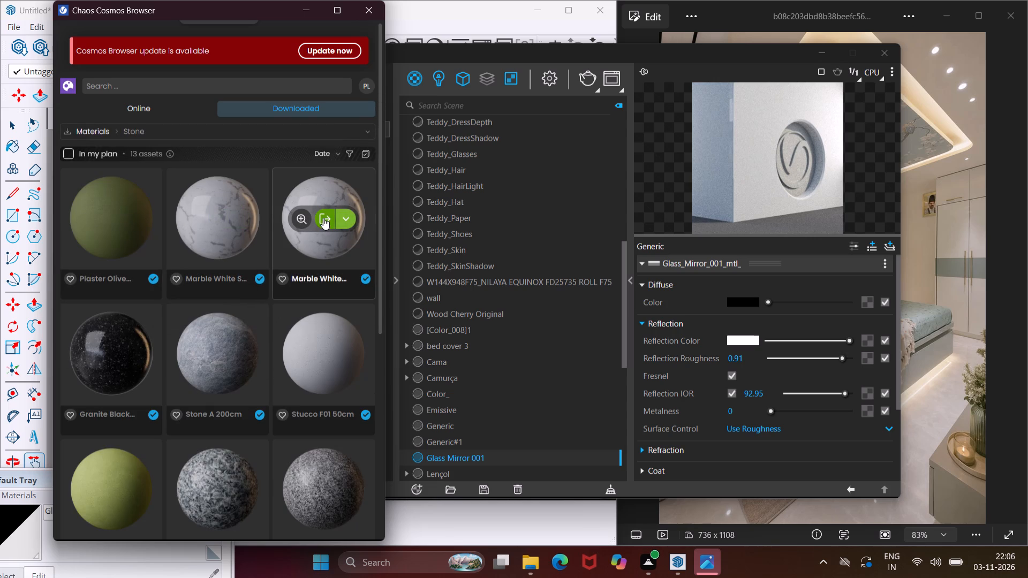
left_click(323, 218)
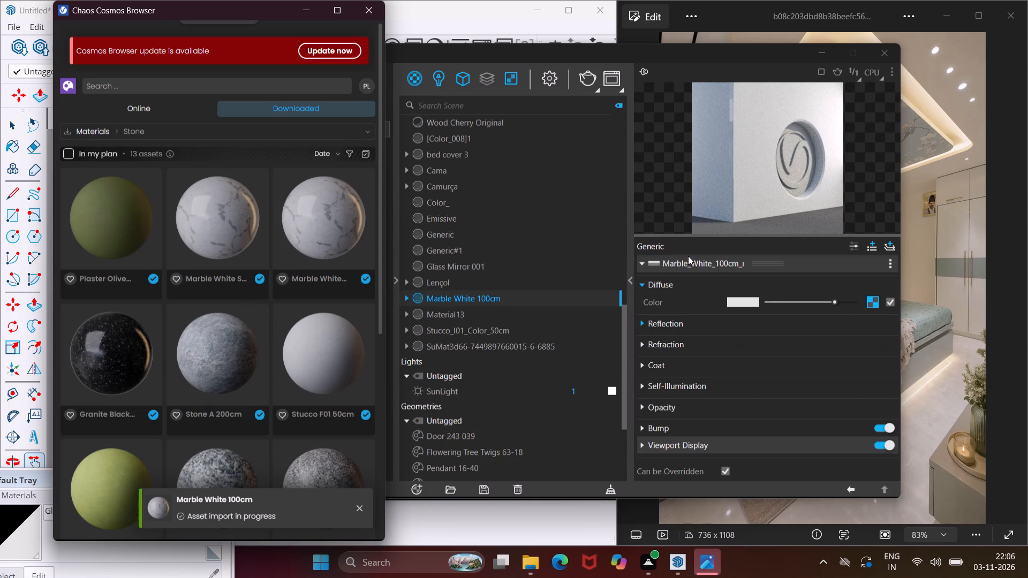
Switch the material preview of Marble White 100cm to a floor scene.
left_click(895, 73)
left_click(850, 126)
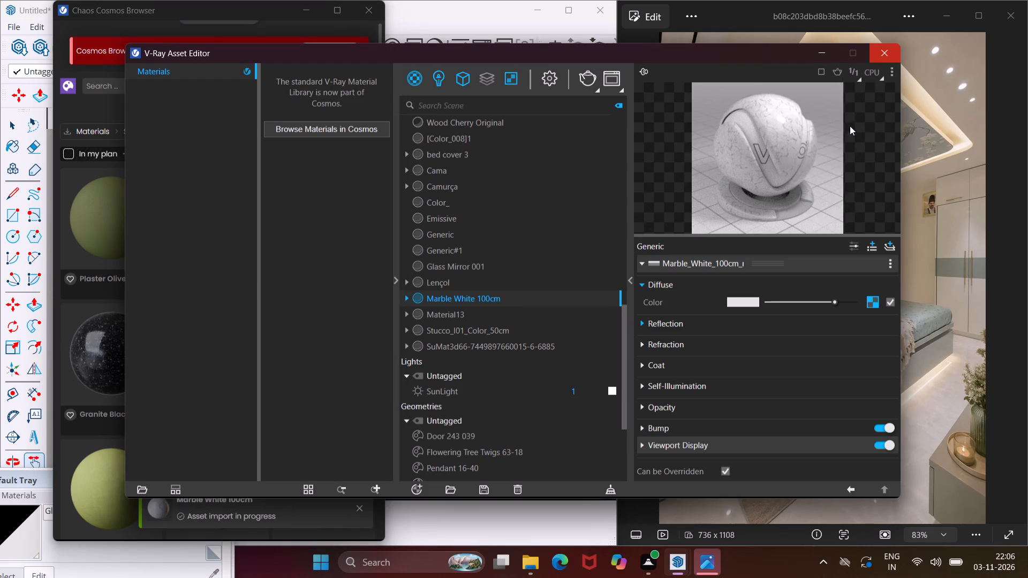
Set the reflection roughness of Marble White 100cm to about 0.92, and enable its reflection IOR at about 4.65.
left_click(638, 326)
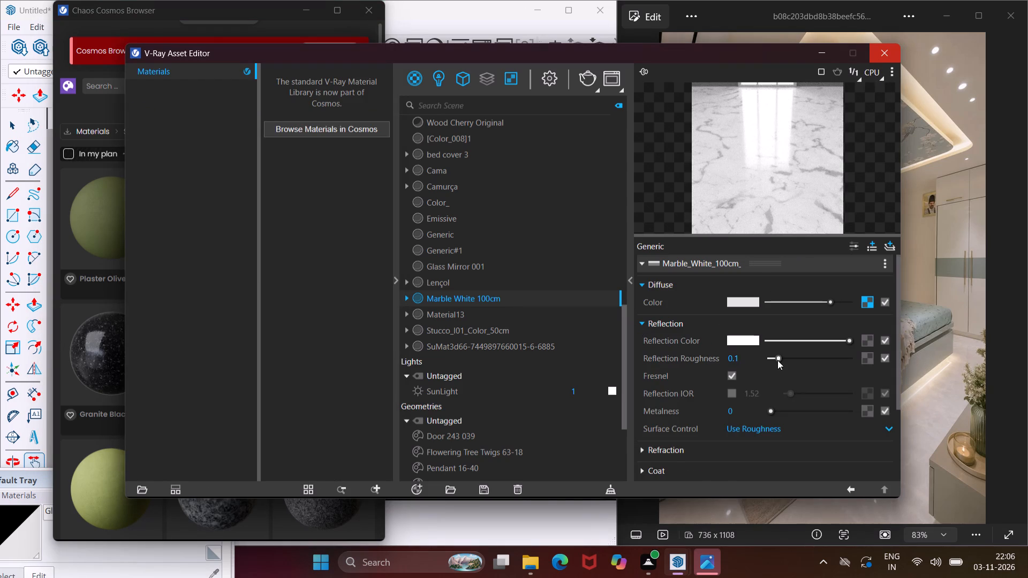
left_click_drag(777, 360, 835, 364)
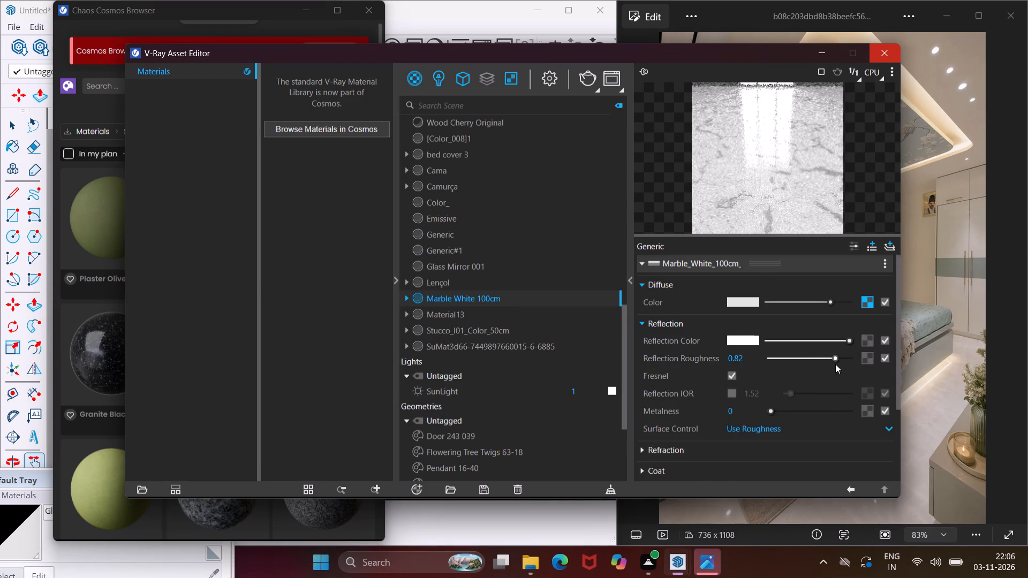
left_click_drag(835, 364, 843, 364)
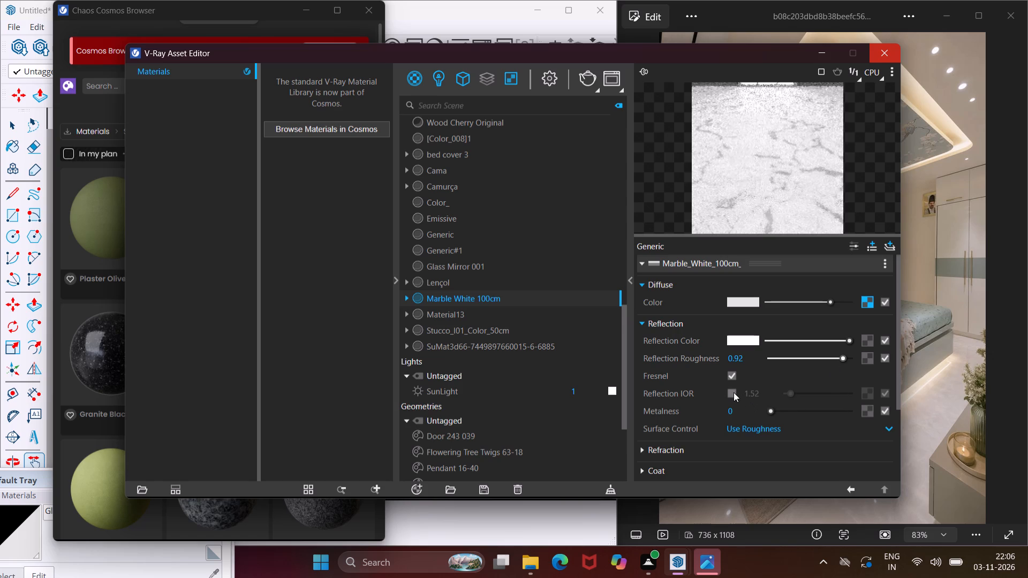
left_click(734, 392)
left_click(795, 393)
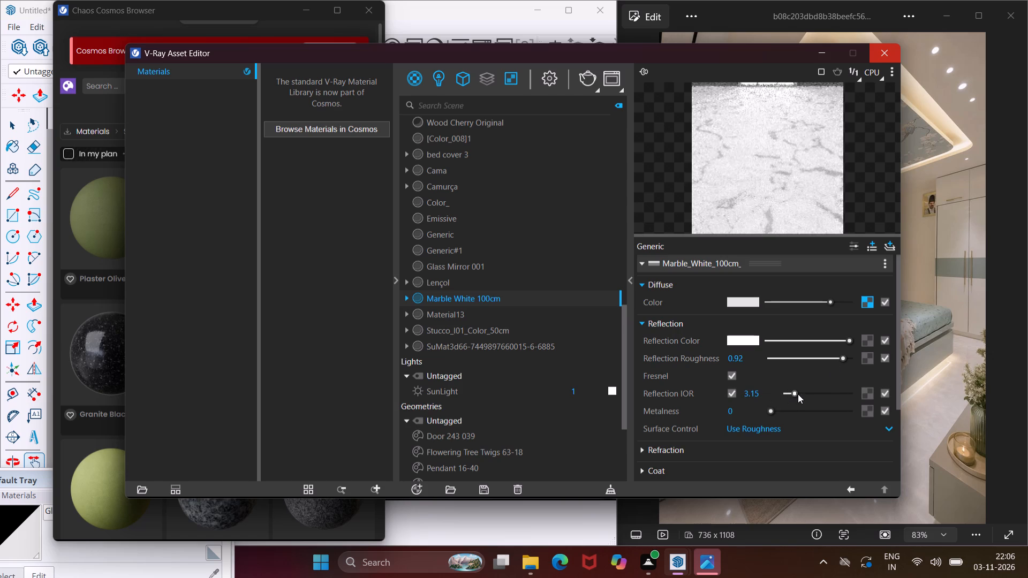
left_click(798, 392)
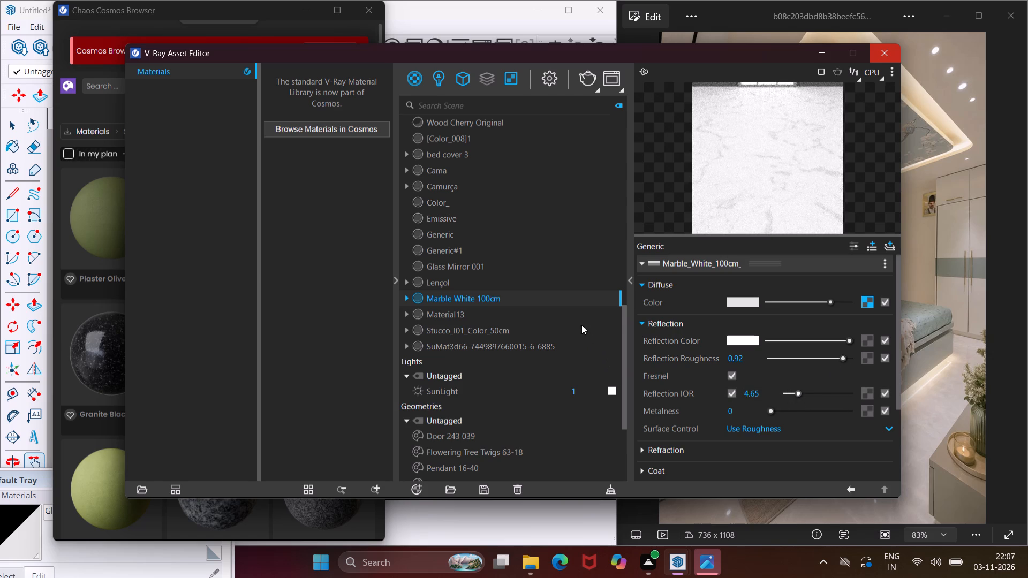
Paint the bedroom floor around the rug with Marble White 100cm.
double_click(575, 296)
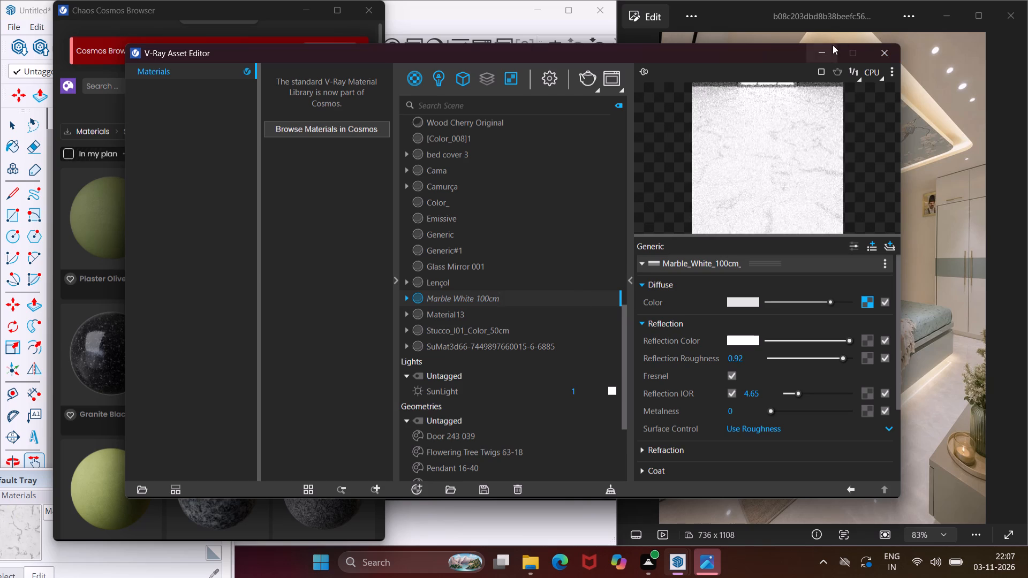
left_click(832, 47)
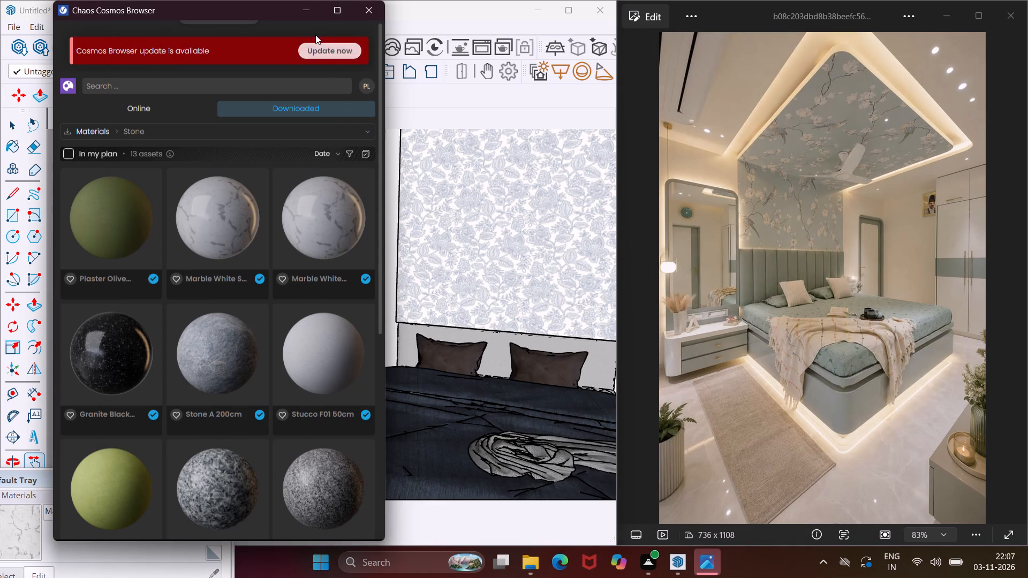
left_click(315, 16)
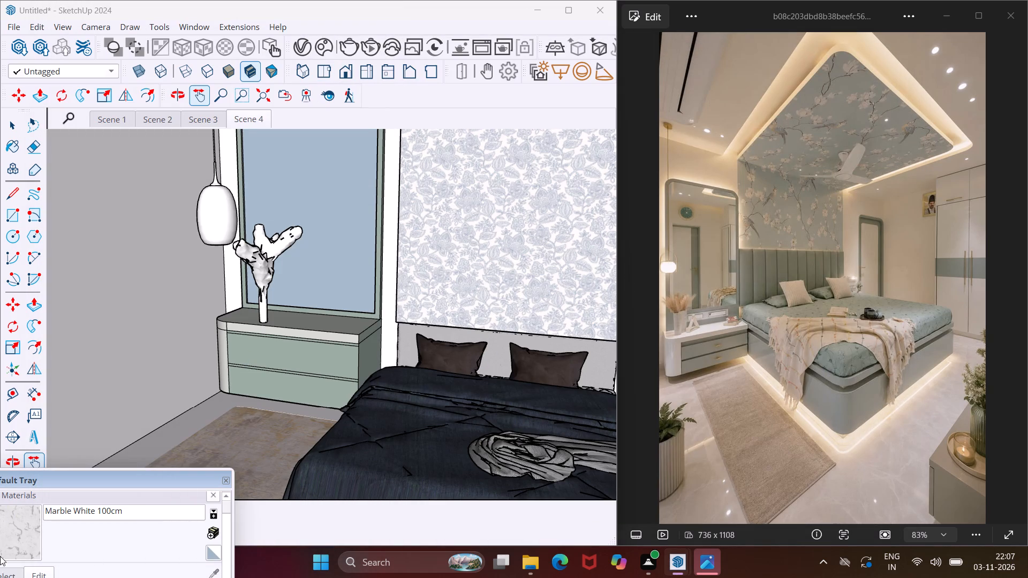
left_click(23, 529)
left_click(199, 420)
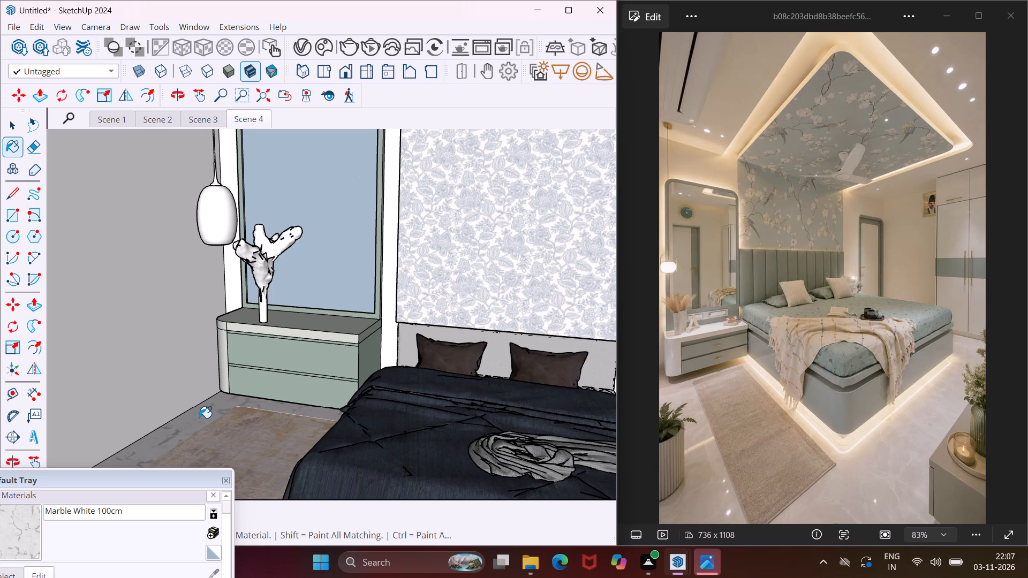
key("Escape")
key("space")
middle_click_drag(199, 418, 210, 414)
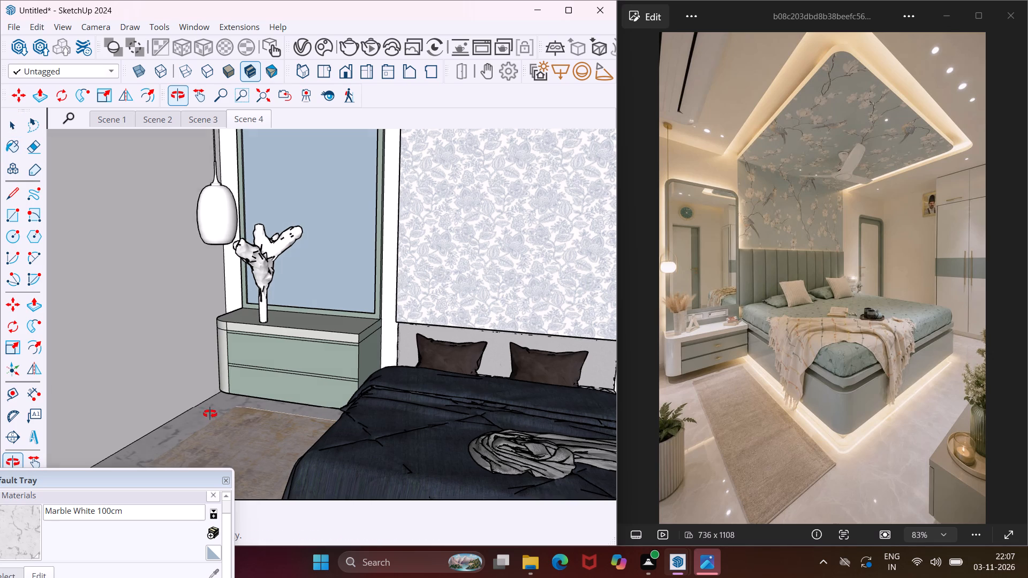
Examine the room from the dressing unit and bed wall across to the door and wardrobe.
middle_click_drag(210, 414, 289, 398)
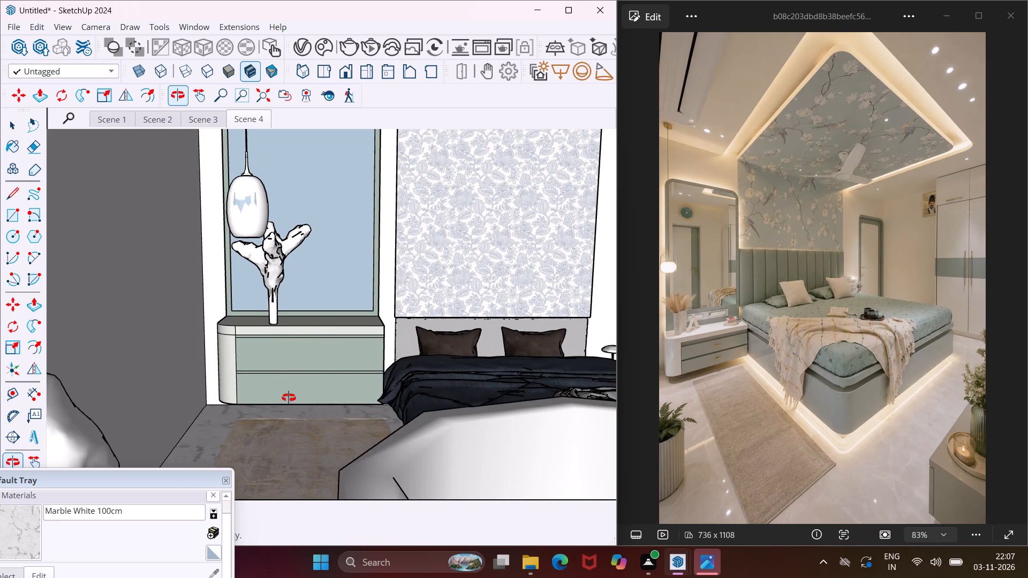
middle_click_drag(289, 398, 294, 398)
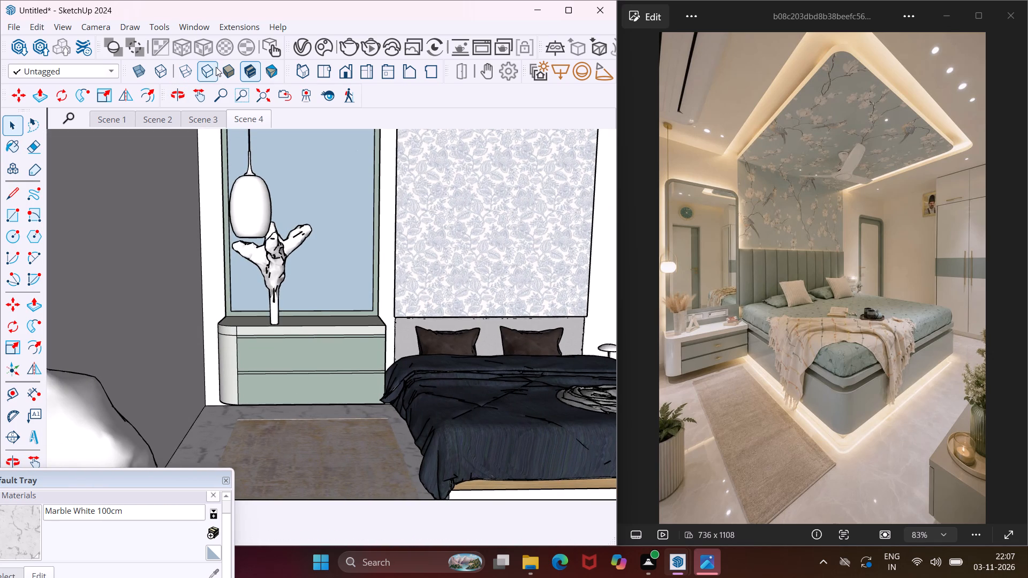
left_click(205, 88)
left_click_drag(456, 267, 412, 265)
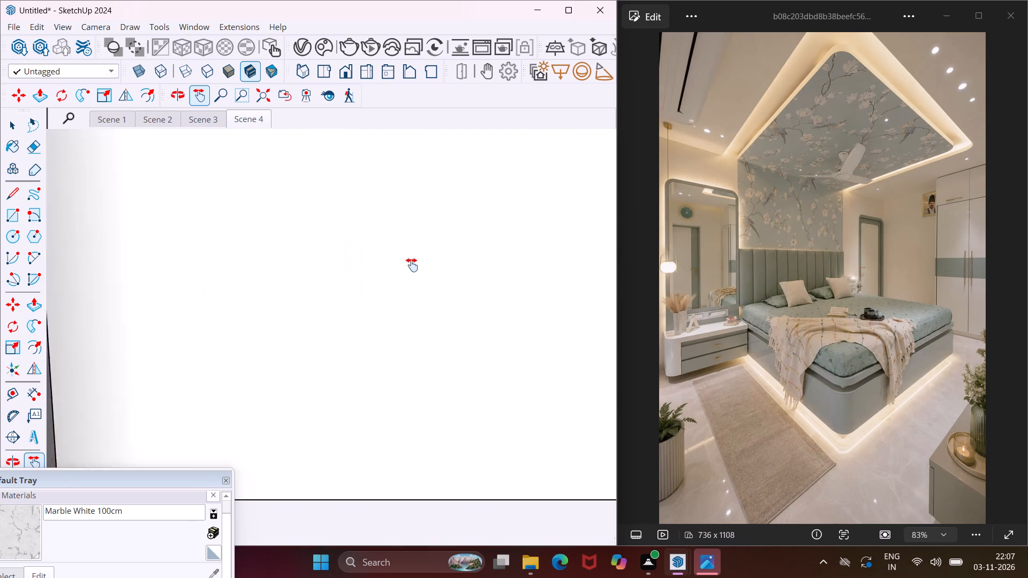
left_click_drag(412, 265, 405, 284)
middle_click_drag(404, 284, 435, 295)
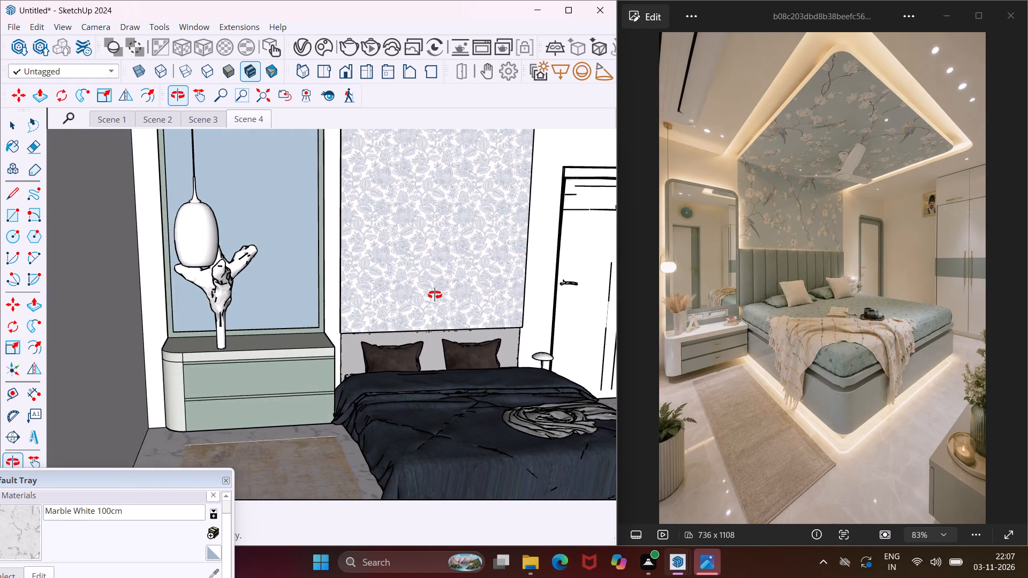
middle_click_drag(435, 295, 451, 293)
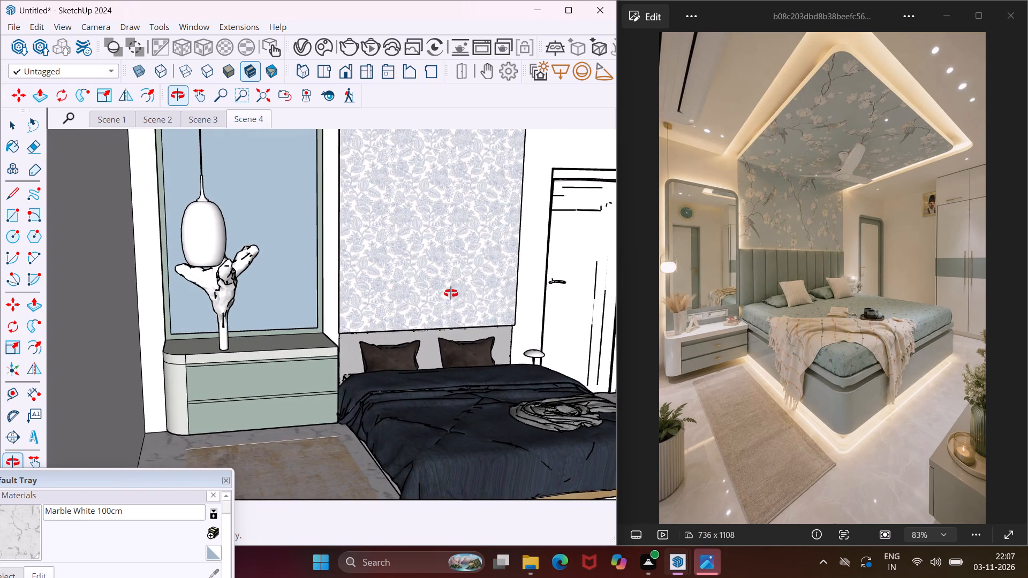
middle_click_drag(451, 293, 456, 292)
left_click_drag(474, 311, 431, 309)
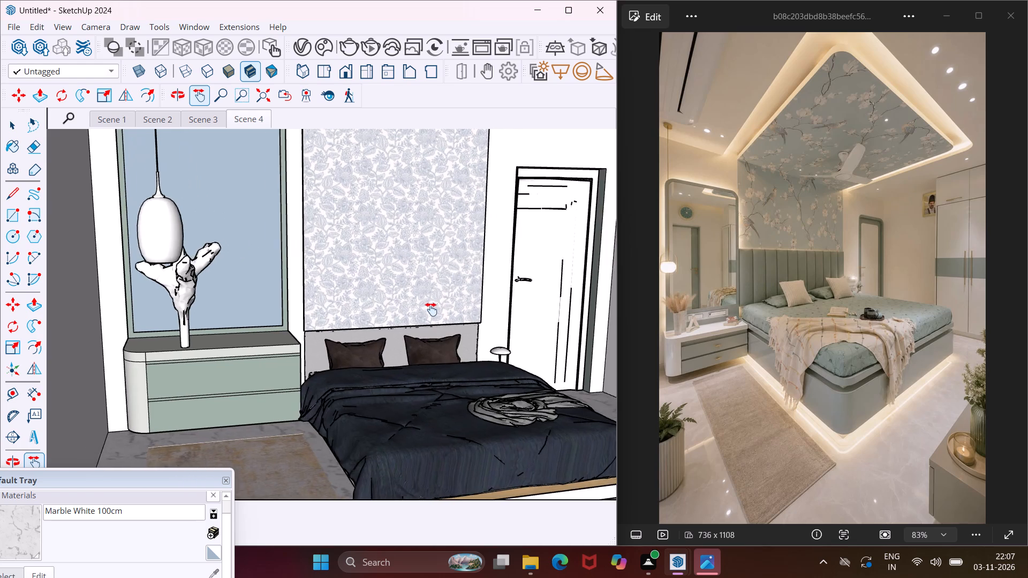
left_click_drag(431, 309, 391, 315)
middle_click_drag(390, 315, 404, 298)
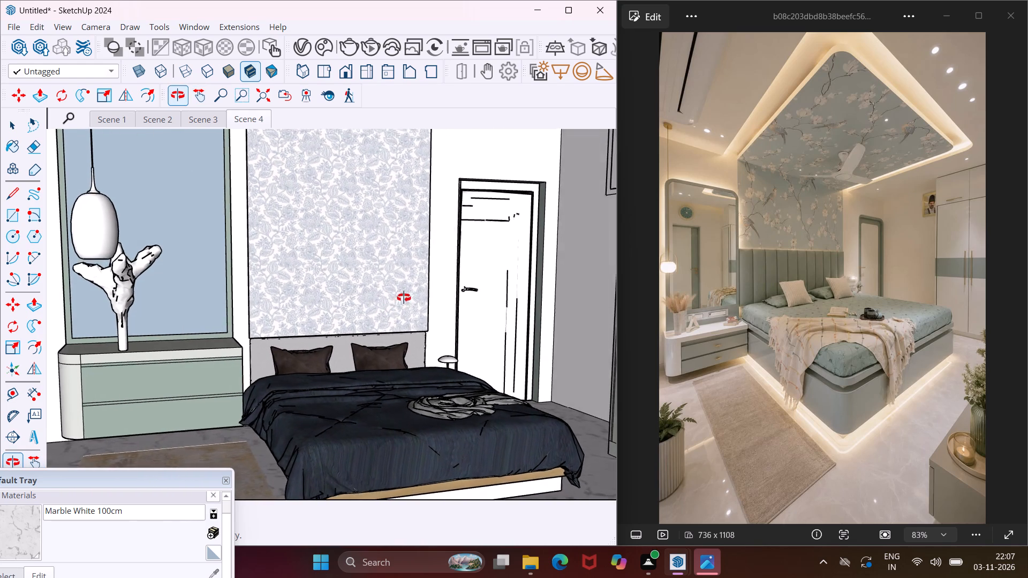
middle_click_drag(404, 298, 414, 292)
left_click_drag(404, 306, 393, 333)
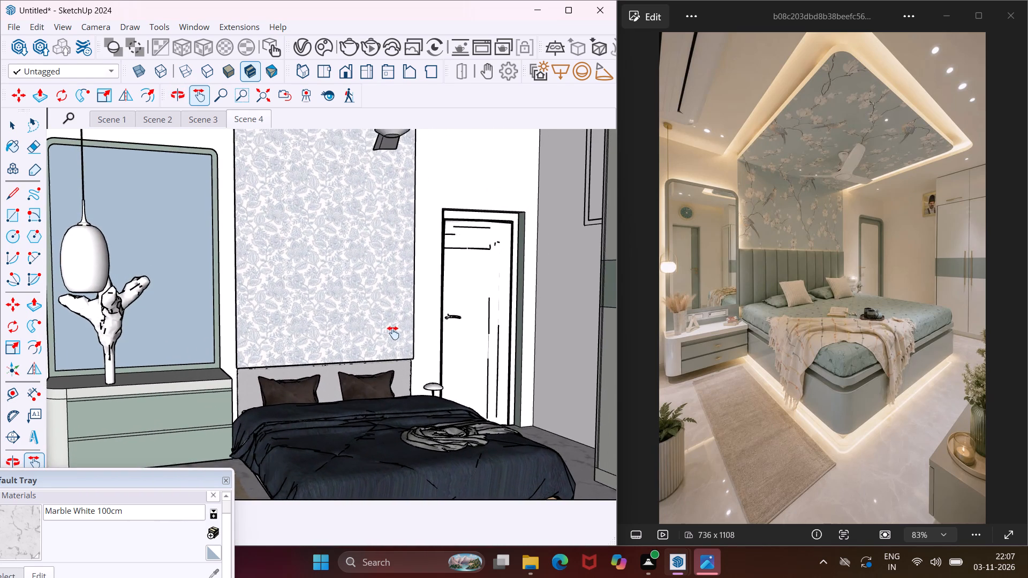
left_click_drag(393, 333, 392, 338)
middle_click_drag(386, 336, 403, 332)
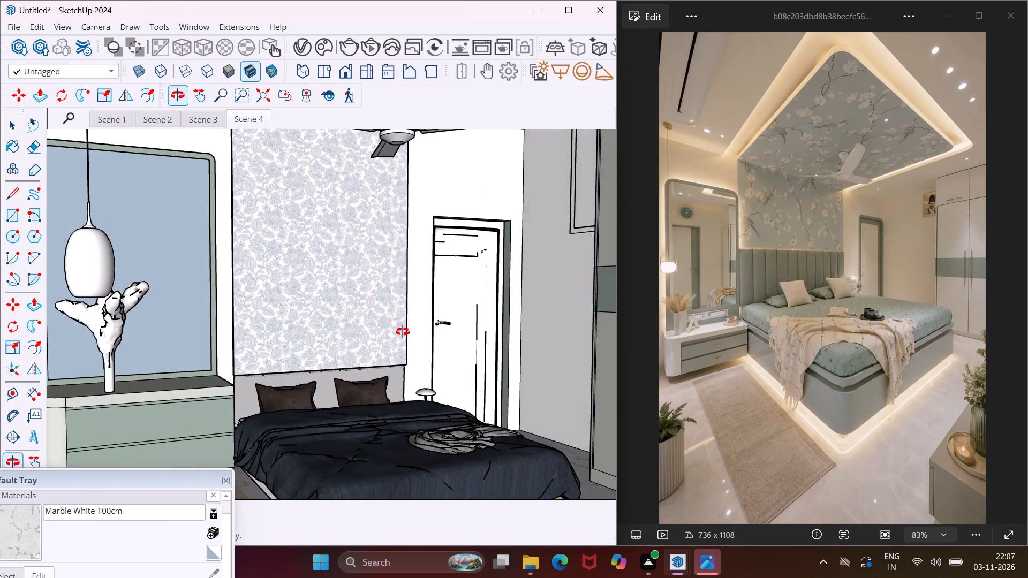
middle_click_drag(403, 332, 416, 332)
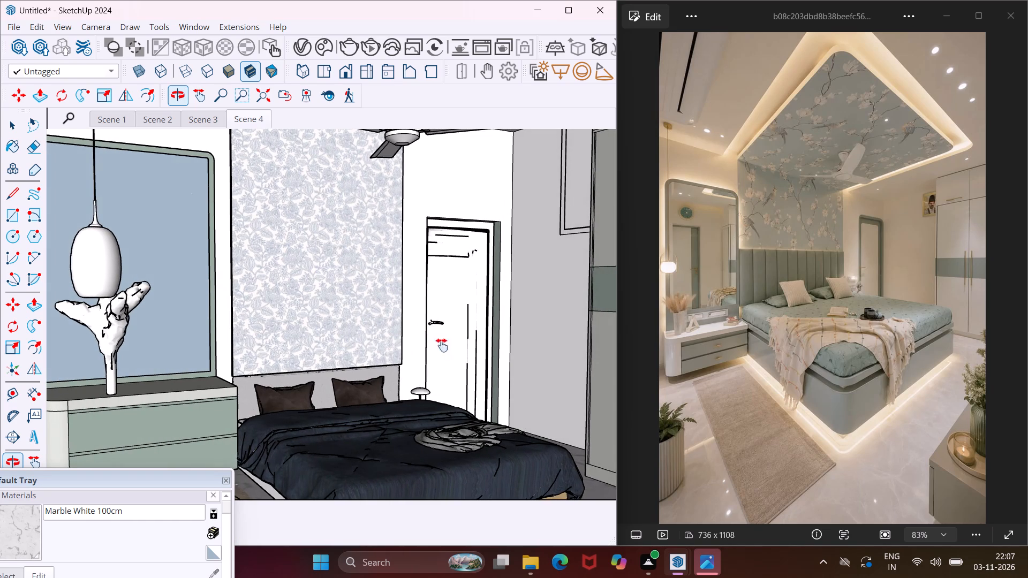
left_click_drag(462, 377, 446, 369)
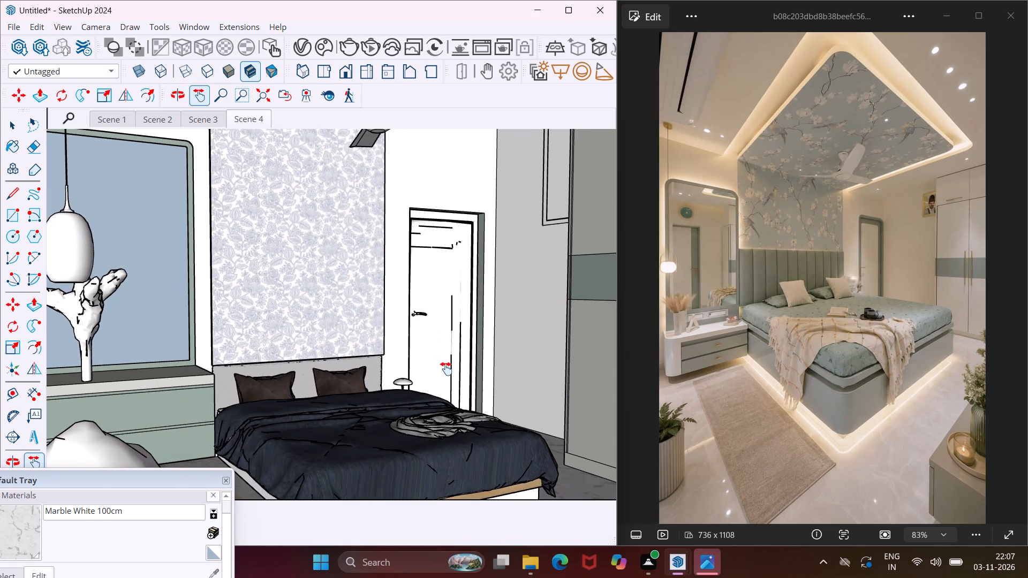
middle_click_drag(495, 310, 518, 314)
middle_click_drag(542, 283, 488, 290)
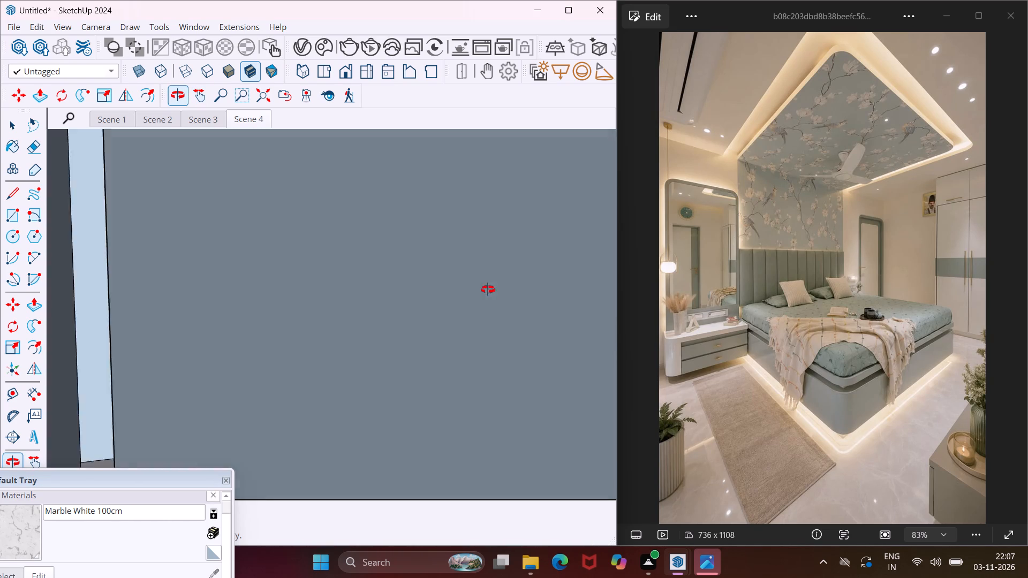
middle_click_drag(488, 290, 249, 321)
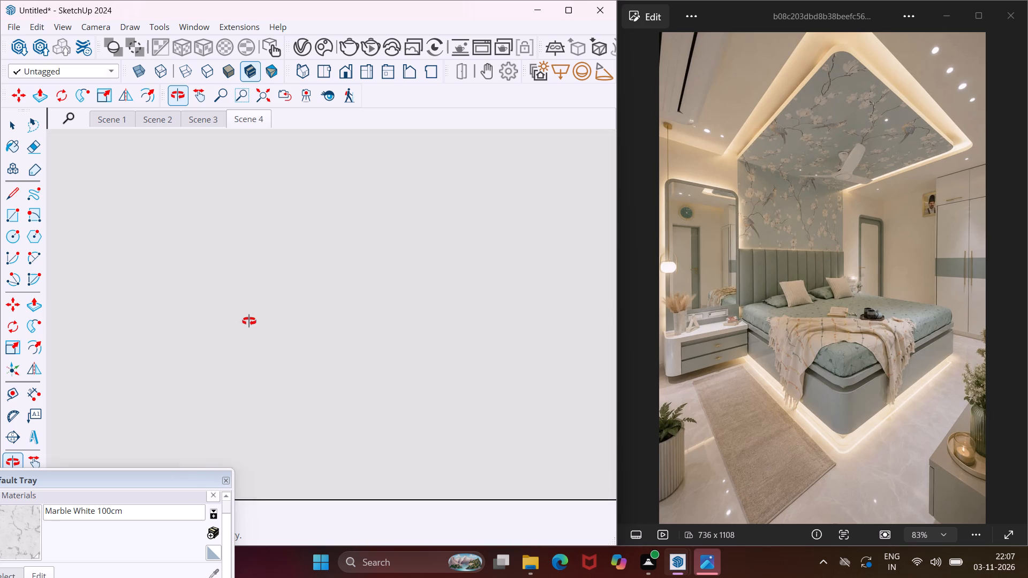
middle_click_drag(249, 321, 162, 318)
scroll(187, 282, "down", 3)
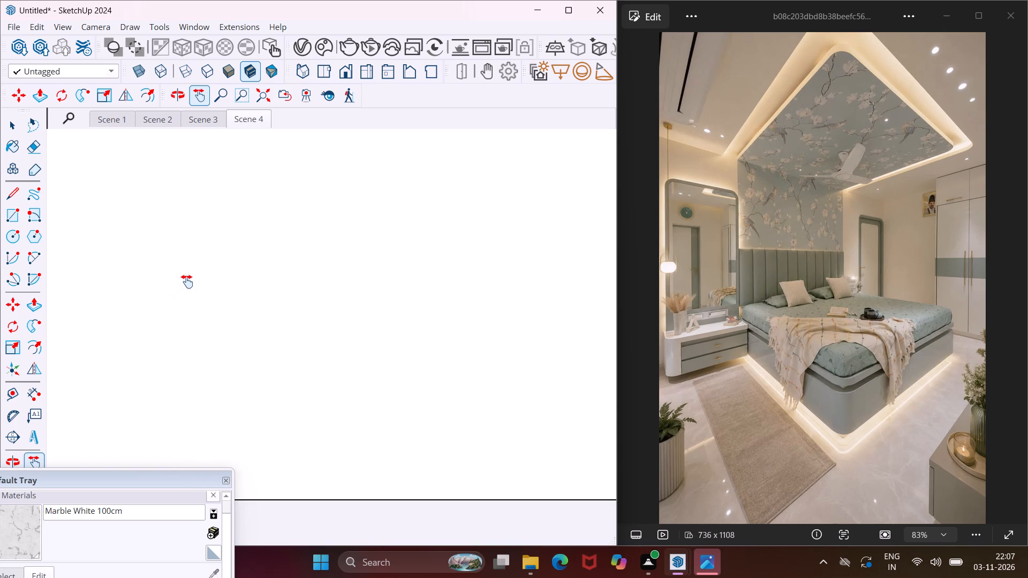
scroll(187, 282, "down", 20)
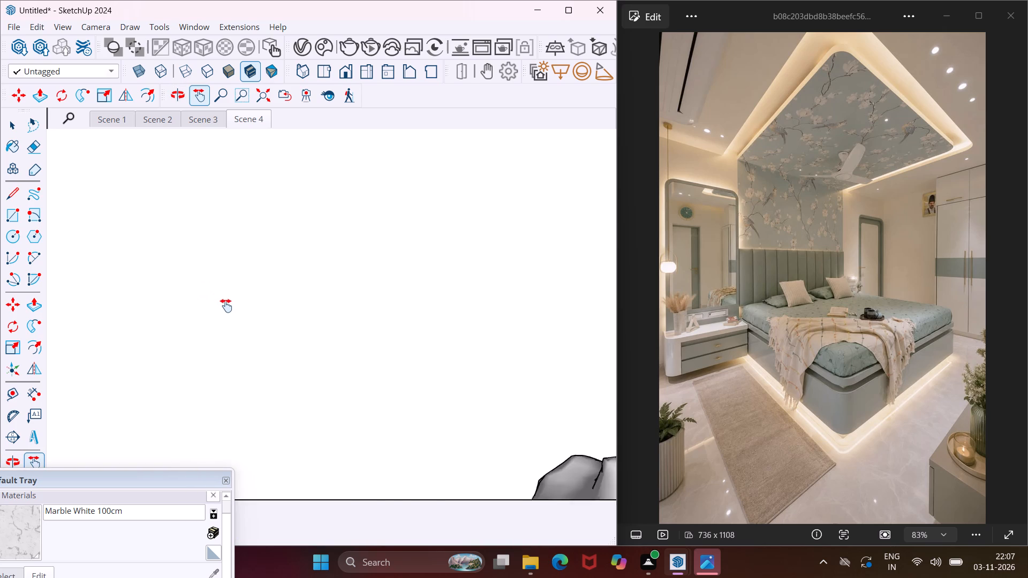
scroll(226, 306, "down", 11)
middle_click_drag(307, 348, 369, 352)
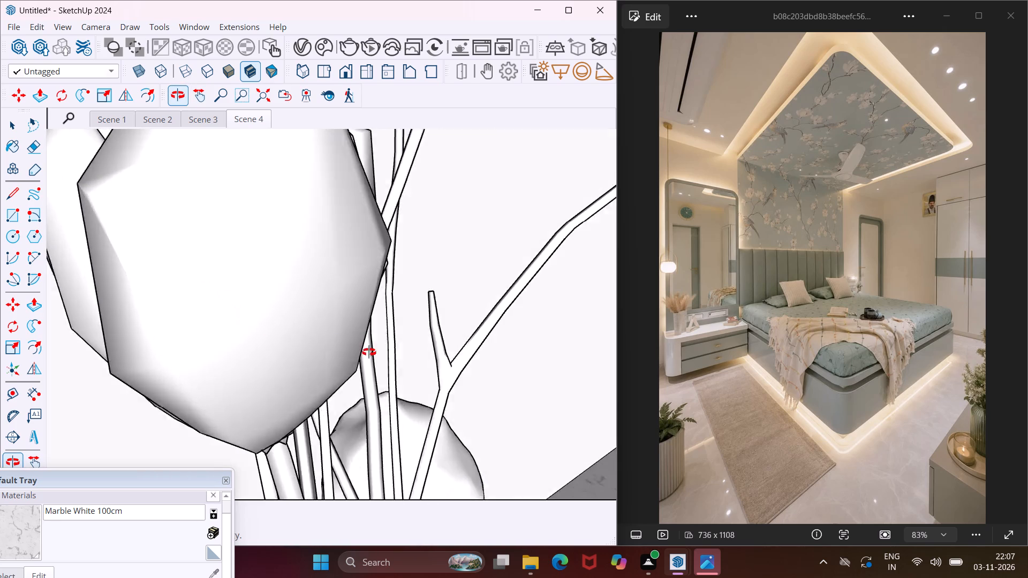
middle_click_drag(369, 352, 689, 326)
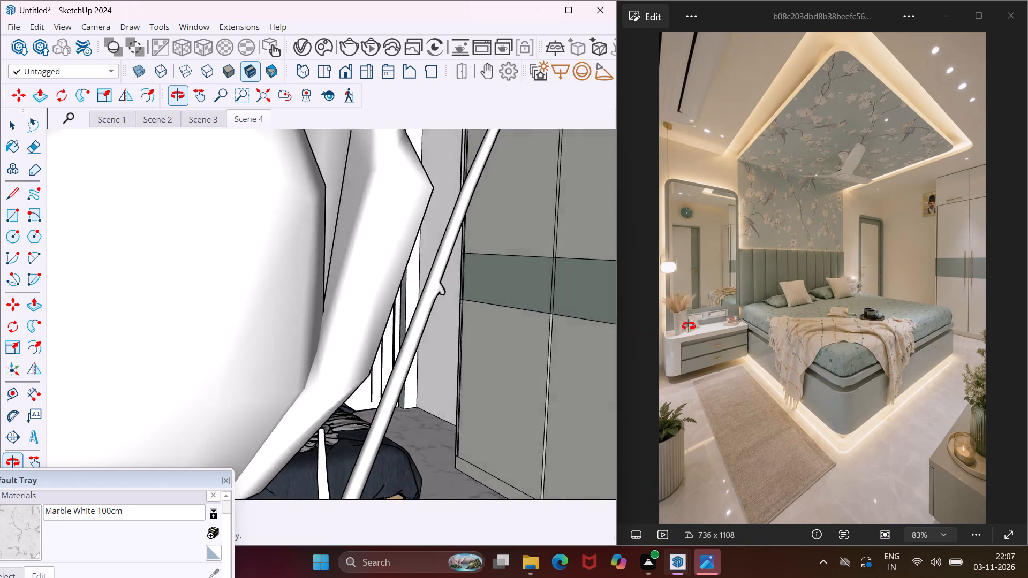
middle_click_drag(689, 326, 691, 325)
left_click_drag(503, 314, 651, 354)
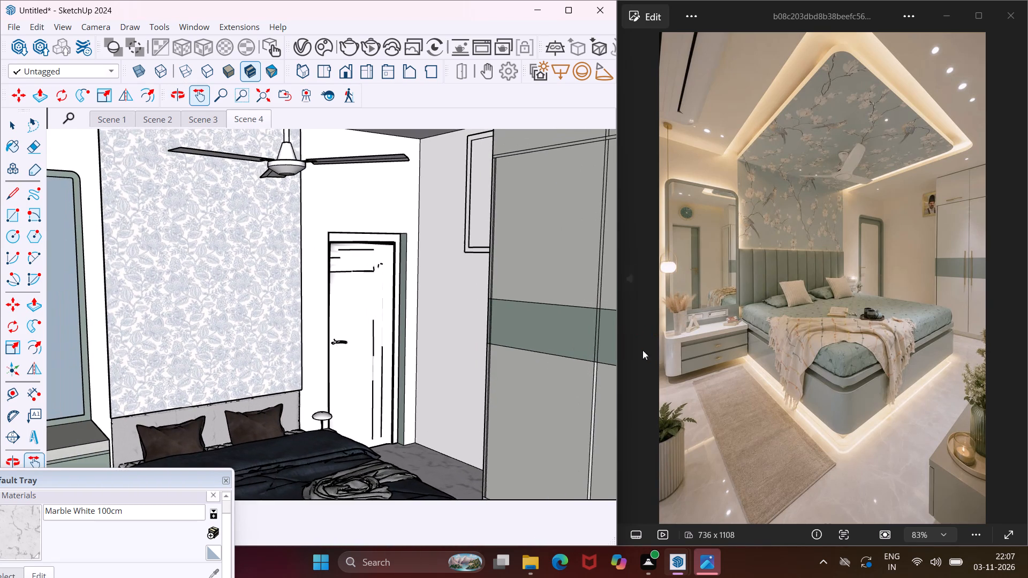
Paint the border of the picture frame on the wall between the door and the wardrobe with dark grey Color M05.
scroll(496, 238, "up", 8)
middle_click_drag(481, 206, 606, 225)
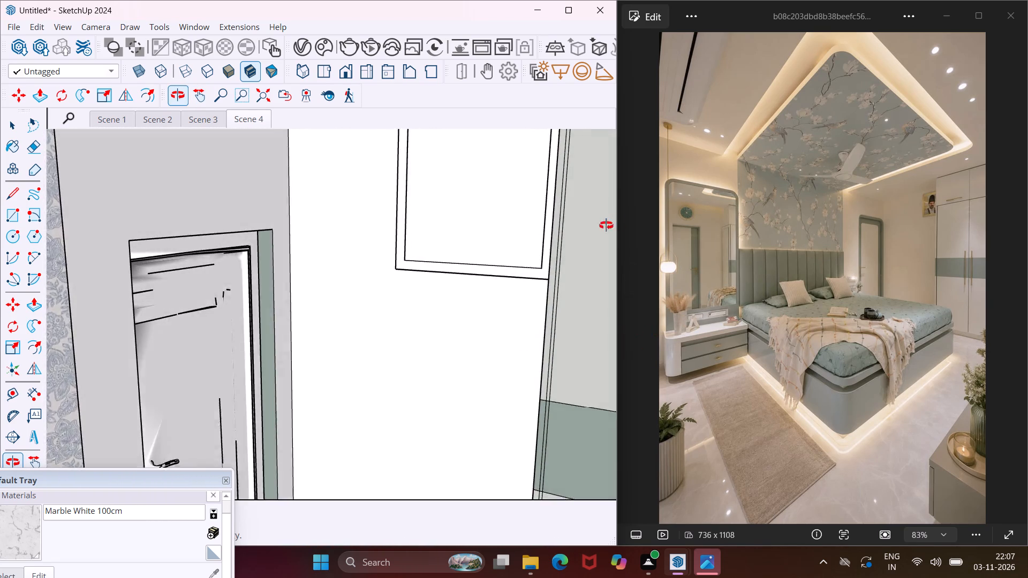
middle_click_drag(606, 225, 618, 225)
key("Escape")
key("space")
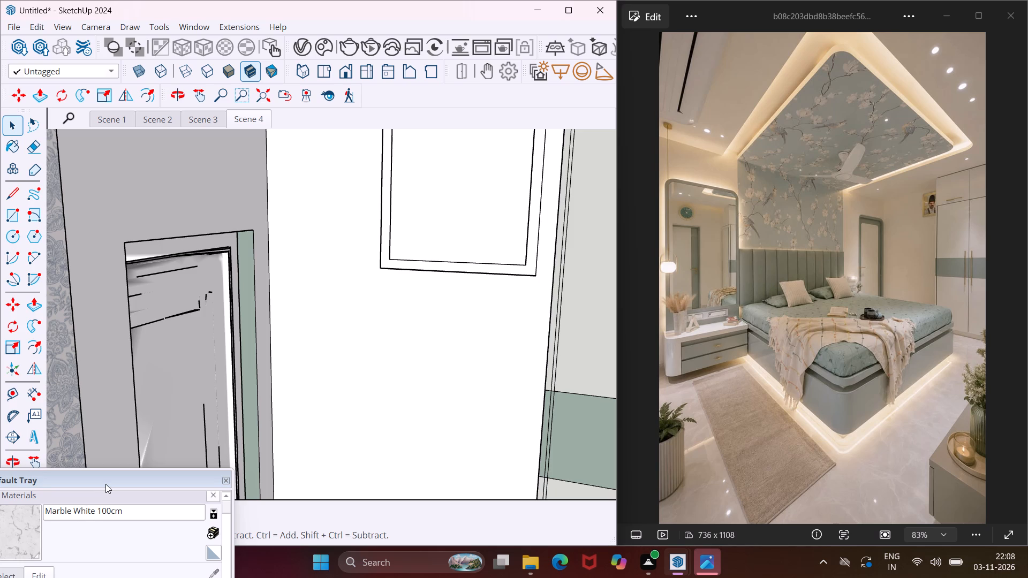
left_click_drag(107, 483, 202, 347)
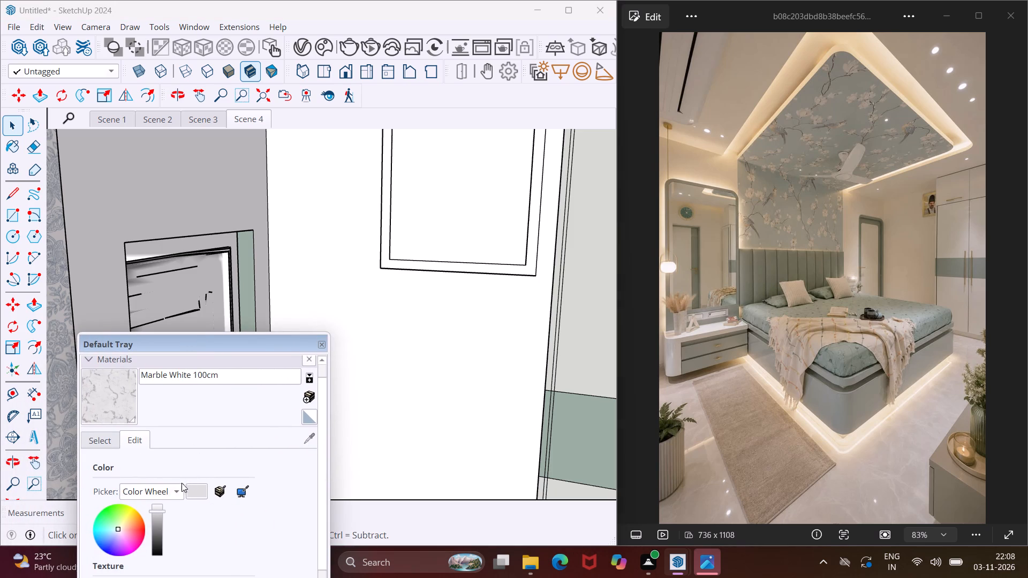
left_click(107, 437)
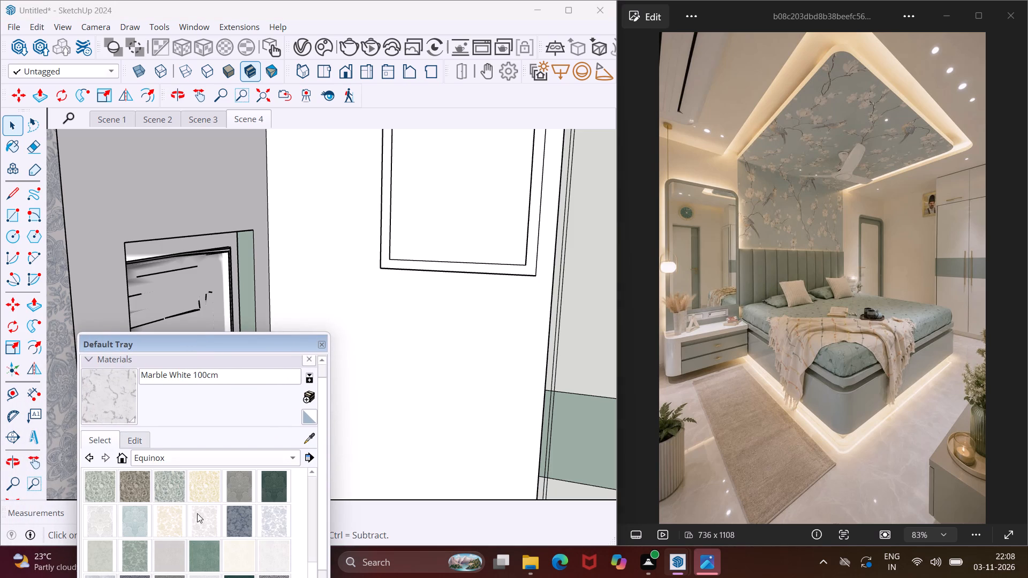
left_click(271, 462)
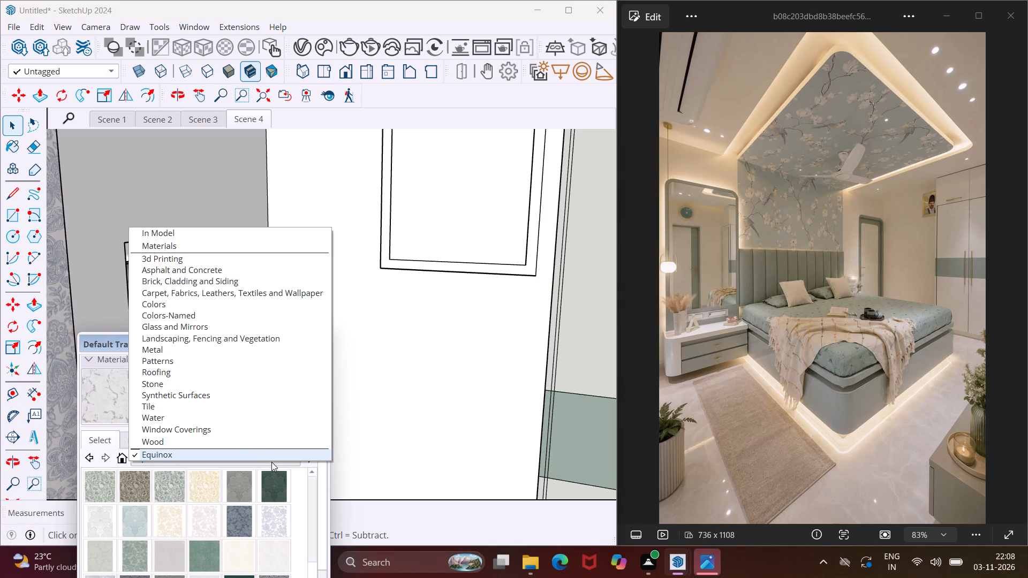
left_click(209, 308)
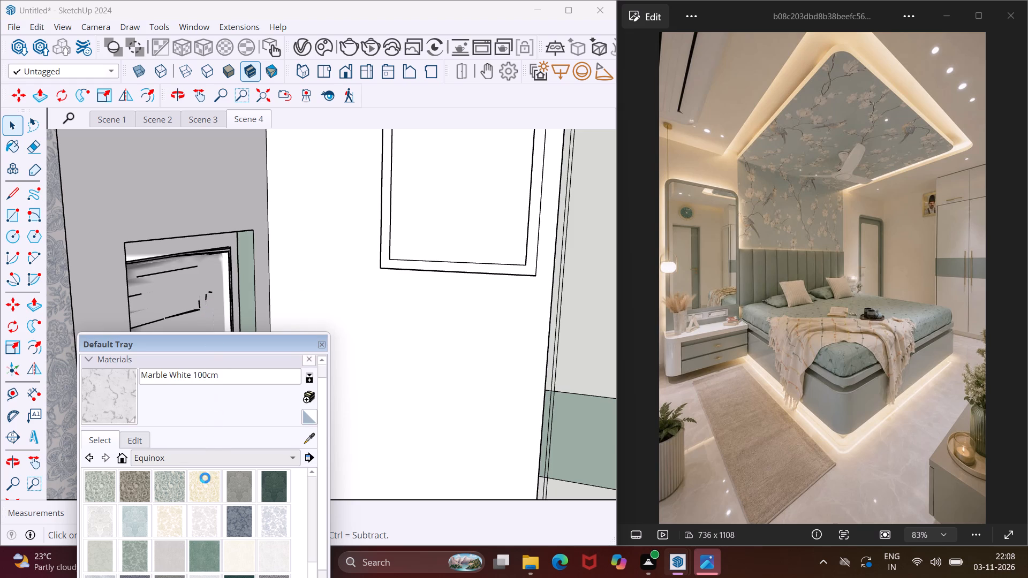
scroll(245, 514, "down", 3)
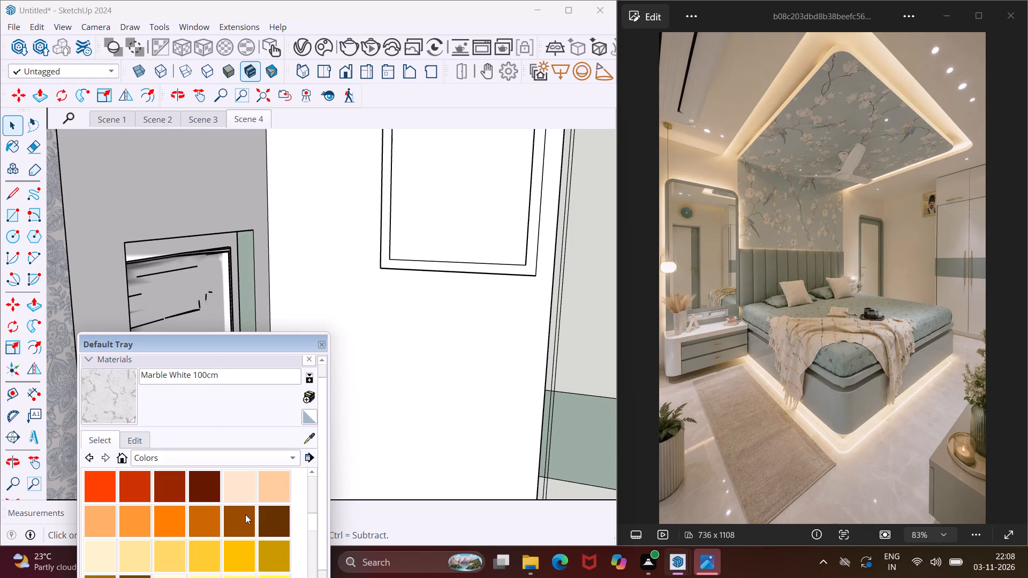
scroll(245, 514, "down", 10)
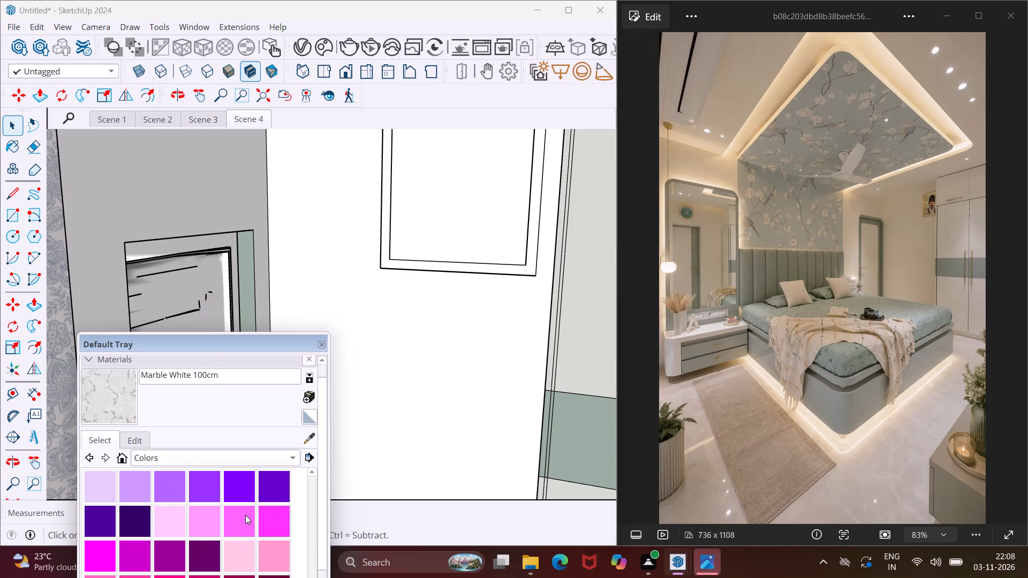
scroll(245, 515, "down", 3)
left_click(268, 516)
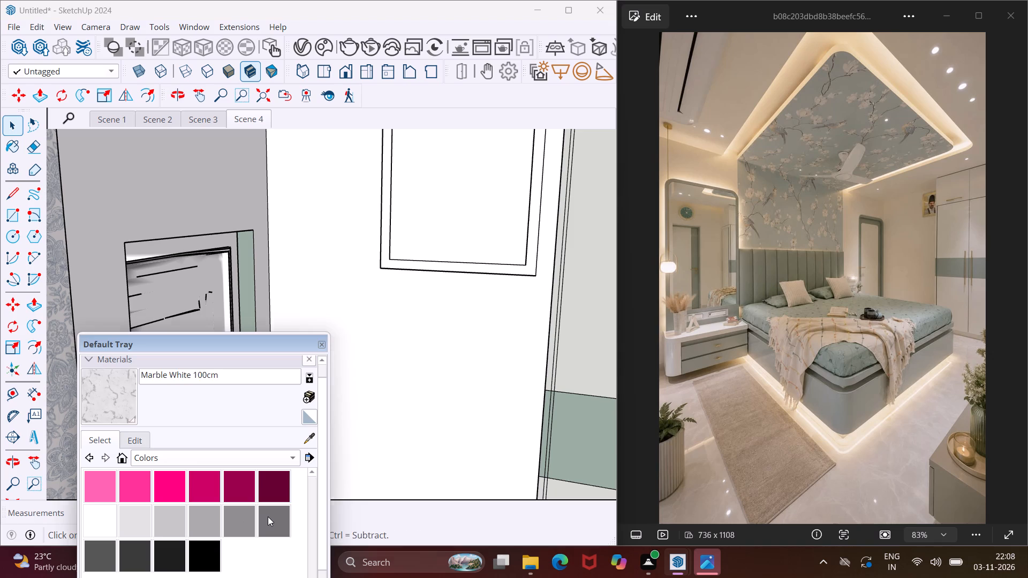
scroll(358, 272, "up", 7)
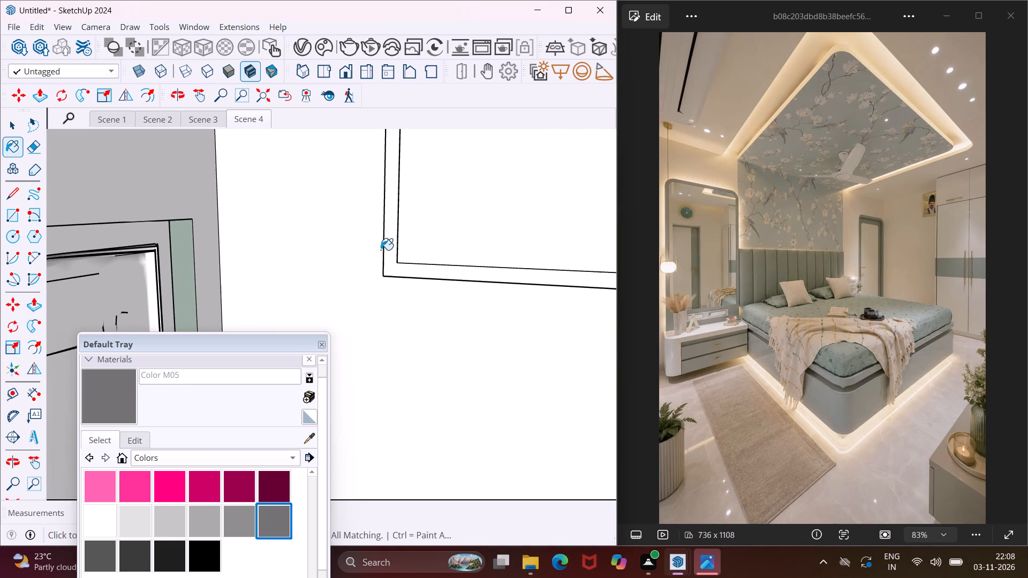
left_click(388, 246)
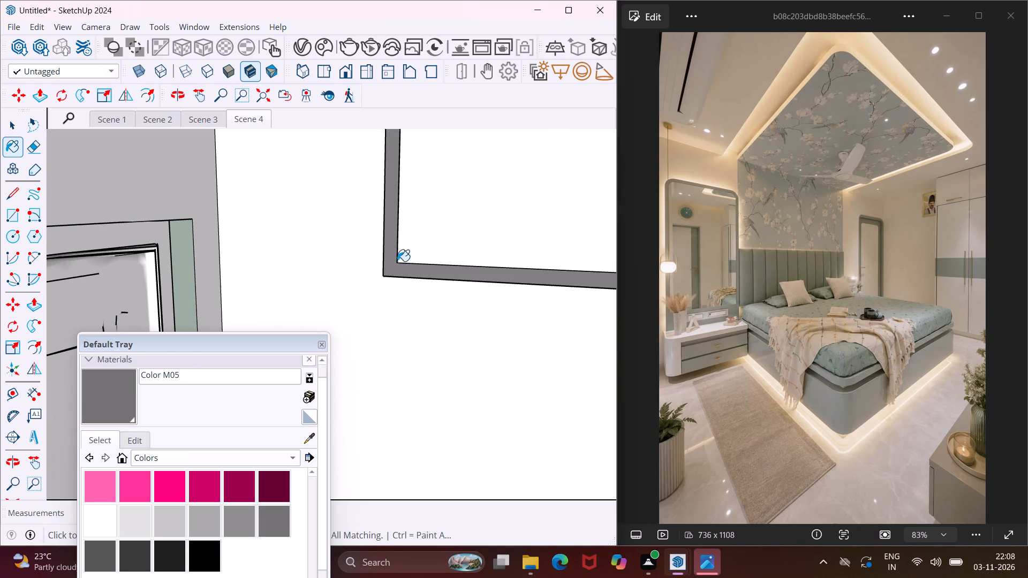
Repaint the picture frame's border with light grey Color M02.
left_click(175, 523)
left_click(389, 262)
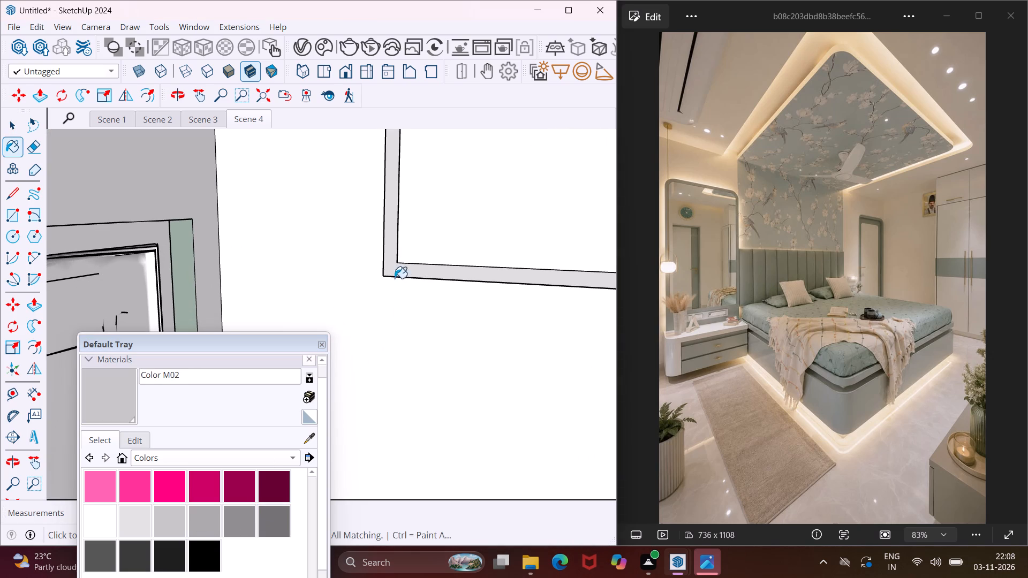
Paint the panel inside the picture frame with Color M01.
left_click(138, 523)
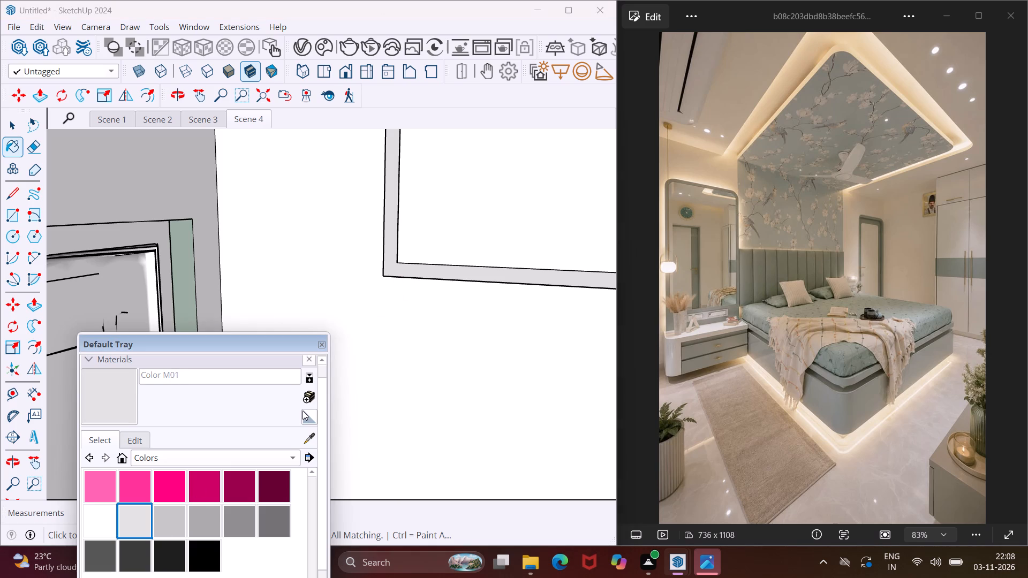
left_click(580, 194)
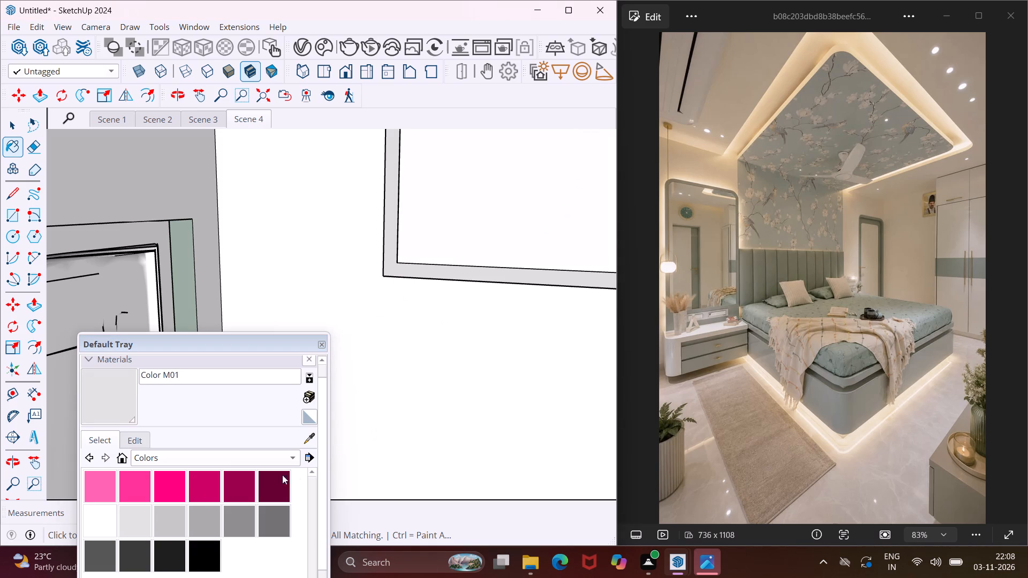
left_click(141, 446)
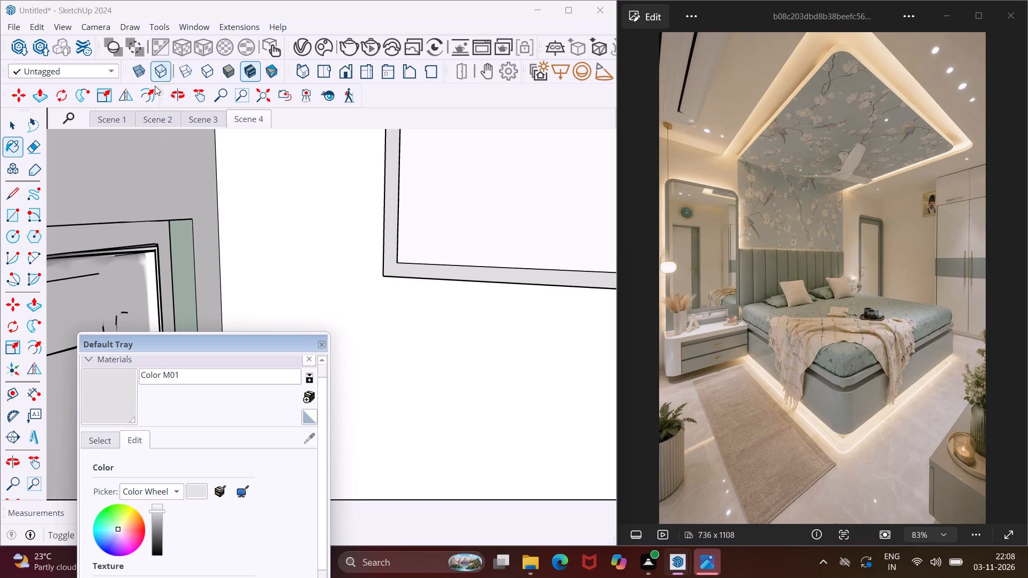
scroll(196, 434, "down", 3)
left_click(228, 489)
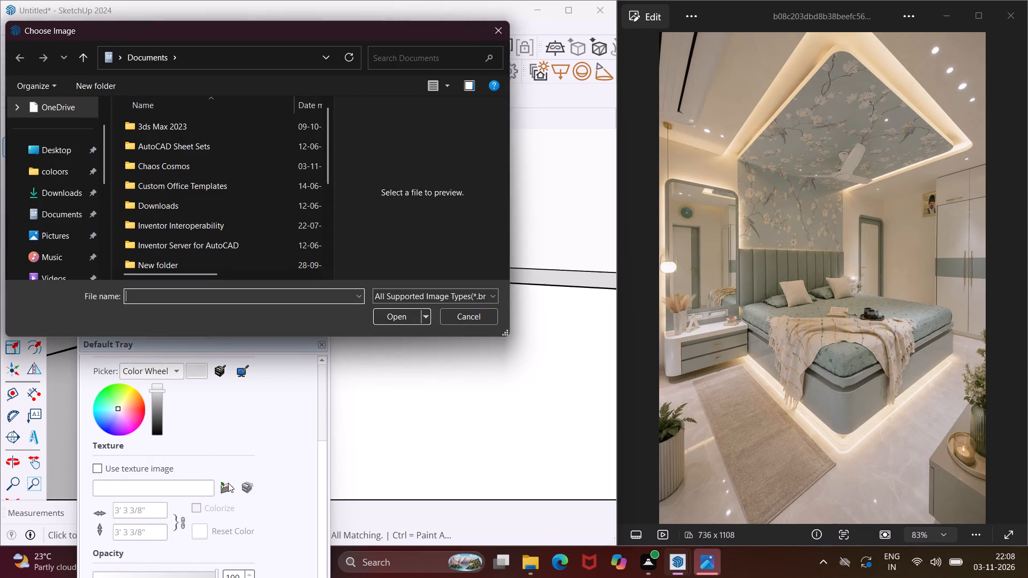
left_click(72, 153)
left_click(63, 194)
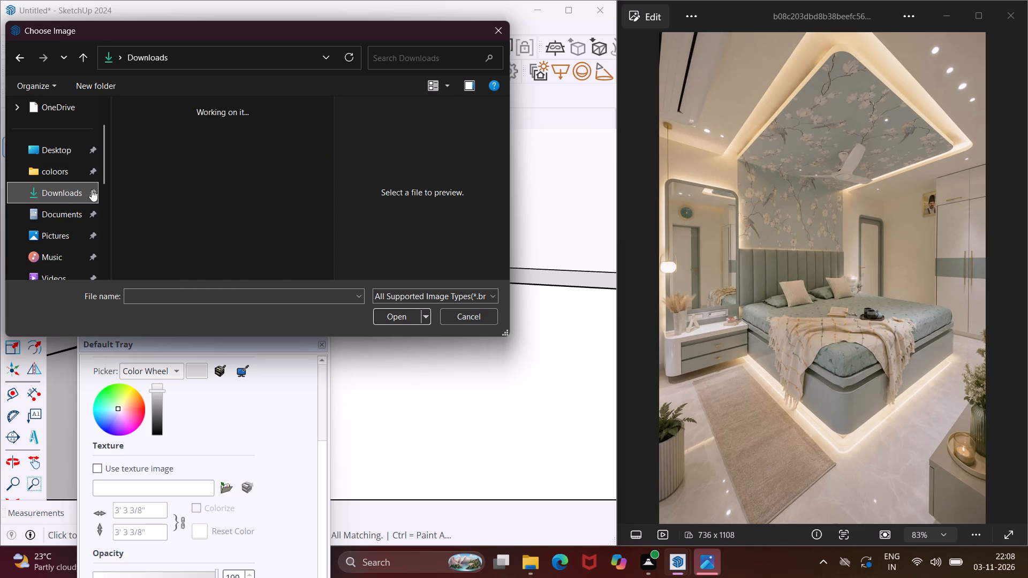
scroll(168, 193, "down", 4)
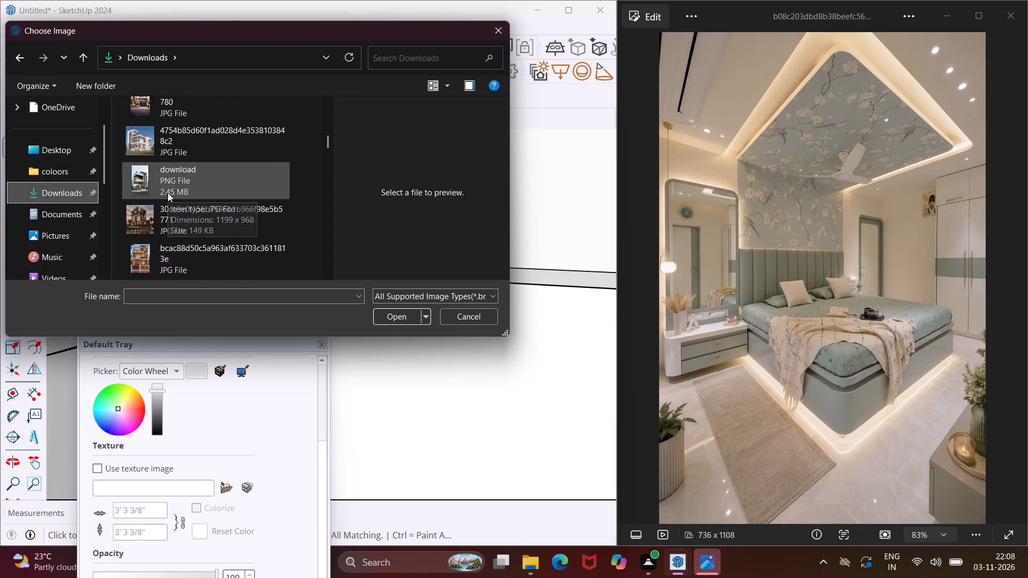
scroll(168, 193, "down", 6)
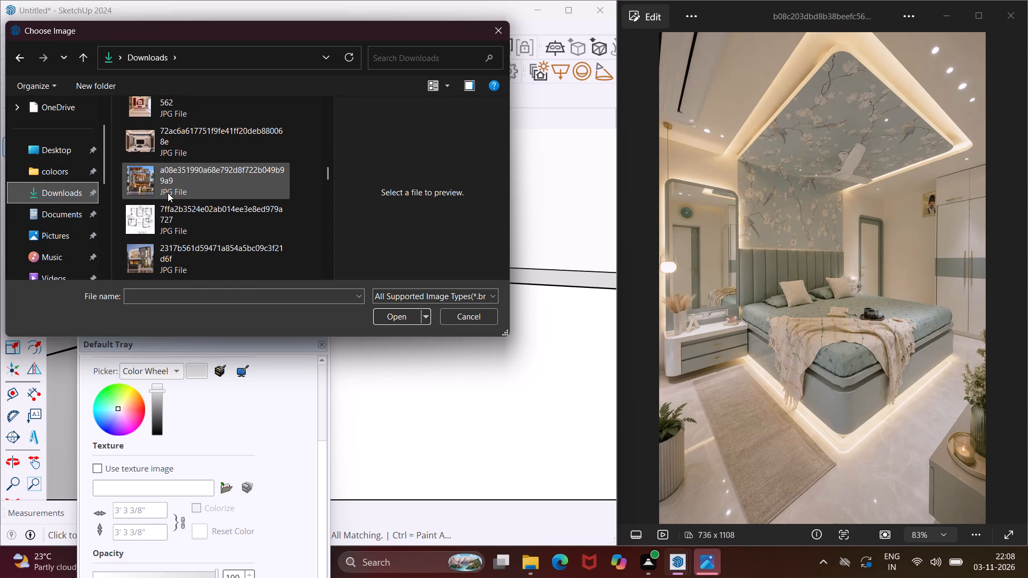
scroll(168, 193, "down", 4)
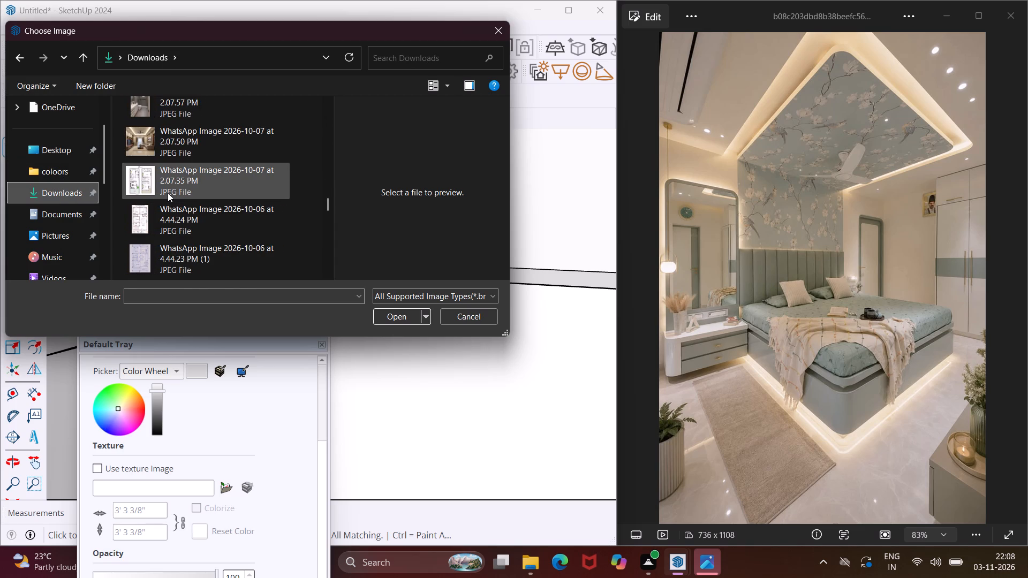
scroll(168, 193, "down", 4)
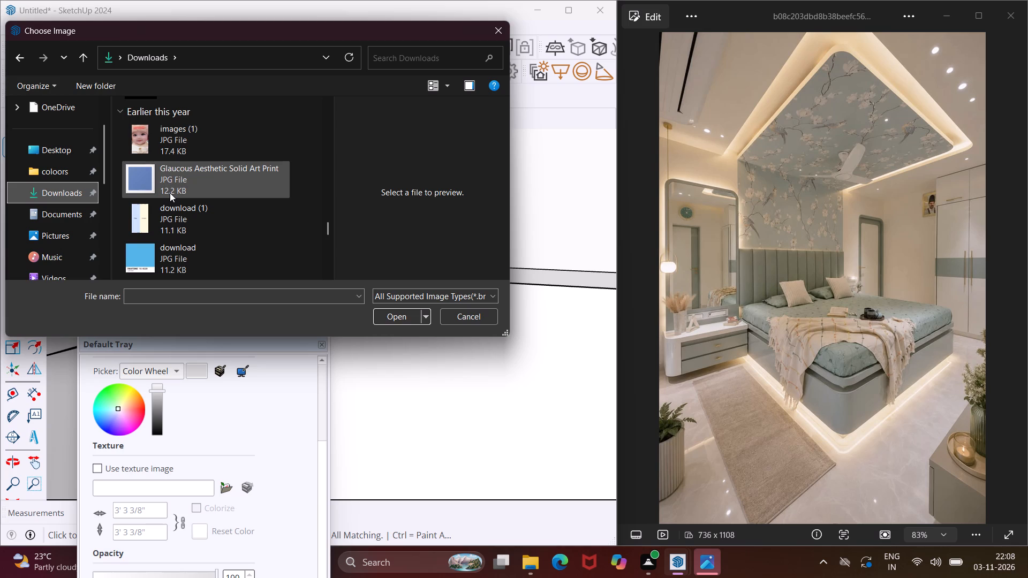
scroll(170, 193, "down", 1)
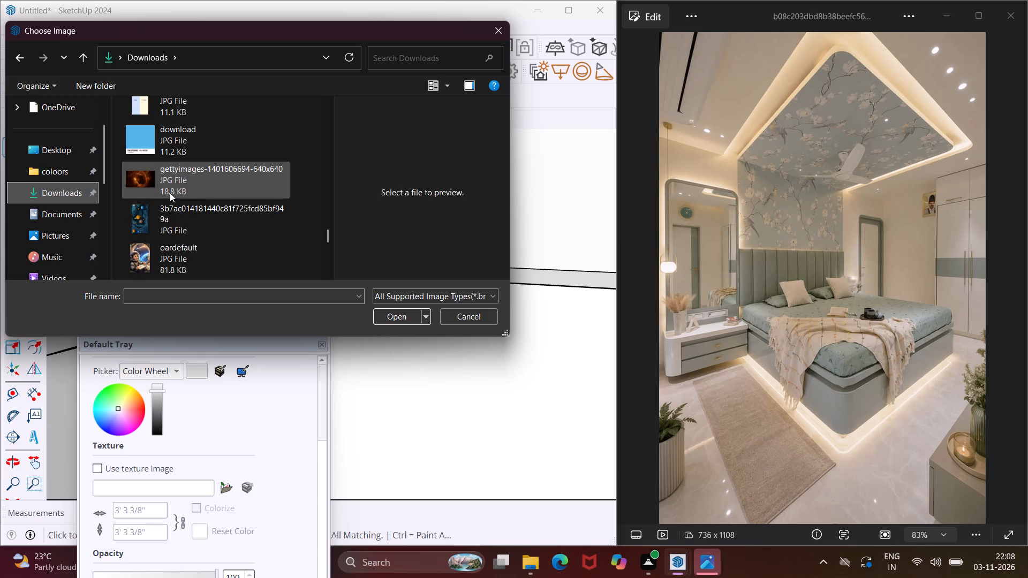
left_click(183, 249)
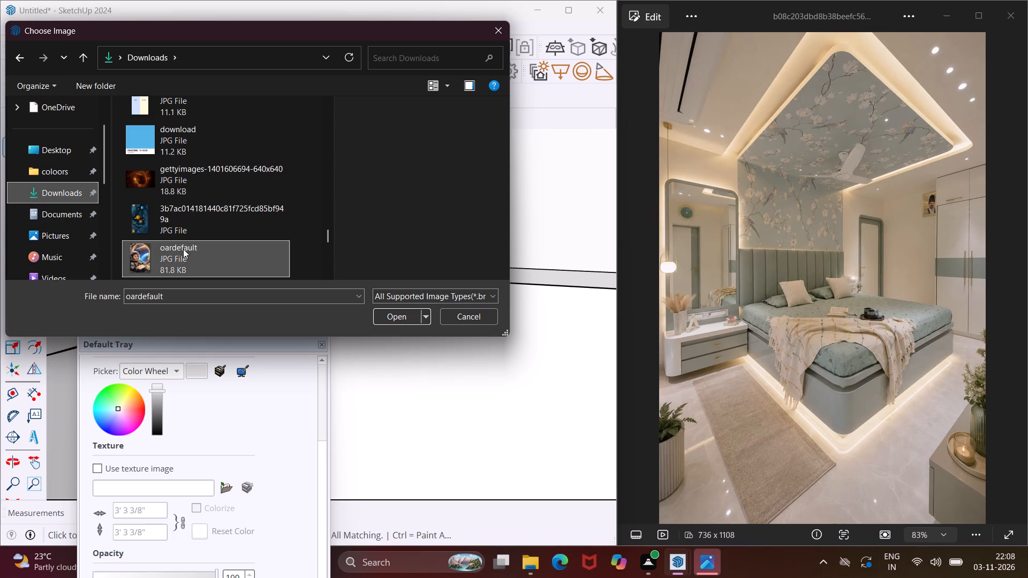
left_click(196, 177)
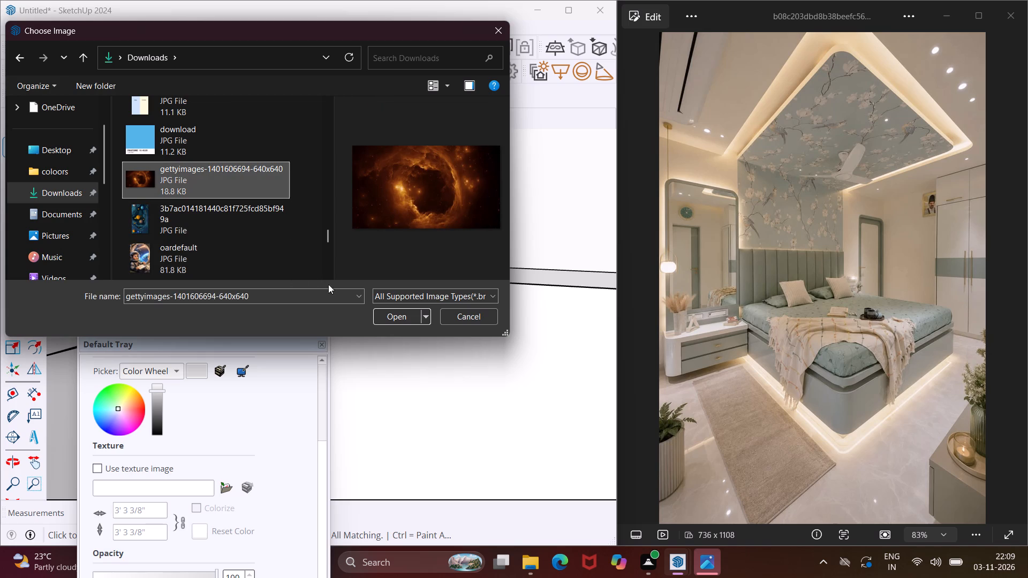
left_click(400, 320)
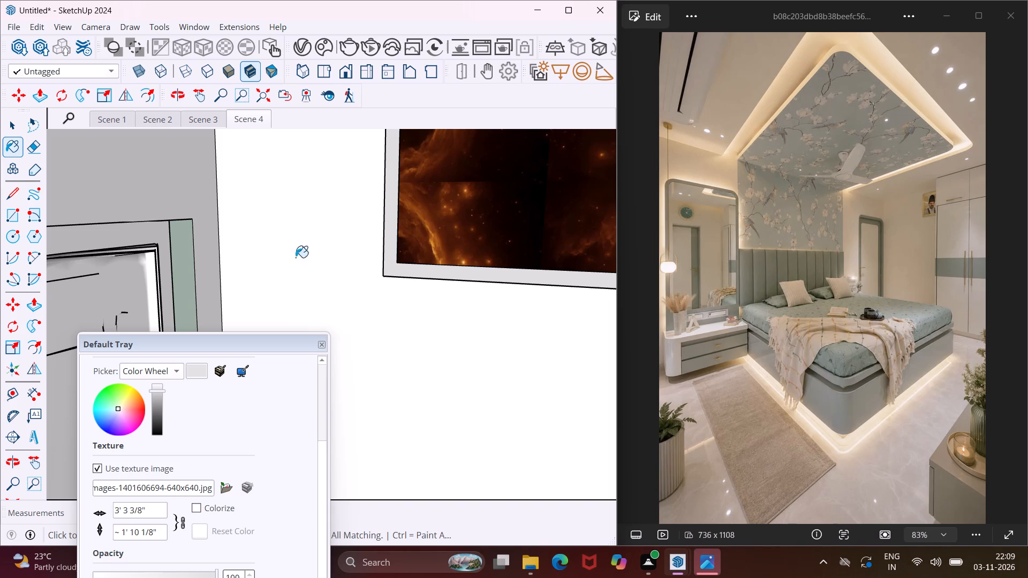
Examine the textured picture and its frame on the wall beside the wardrobe, close up and from farther back.
left_click(196, 100)
left_click_drag(421, 208, 346, 272)
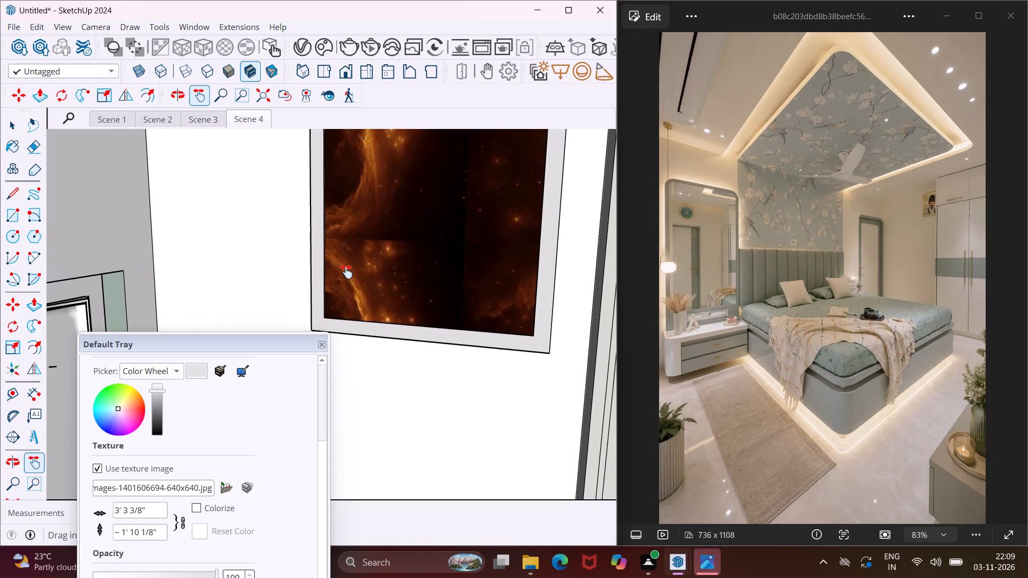
left_click_drag(346, 272, 354, 285)
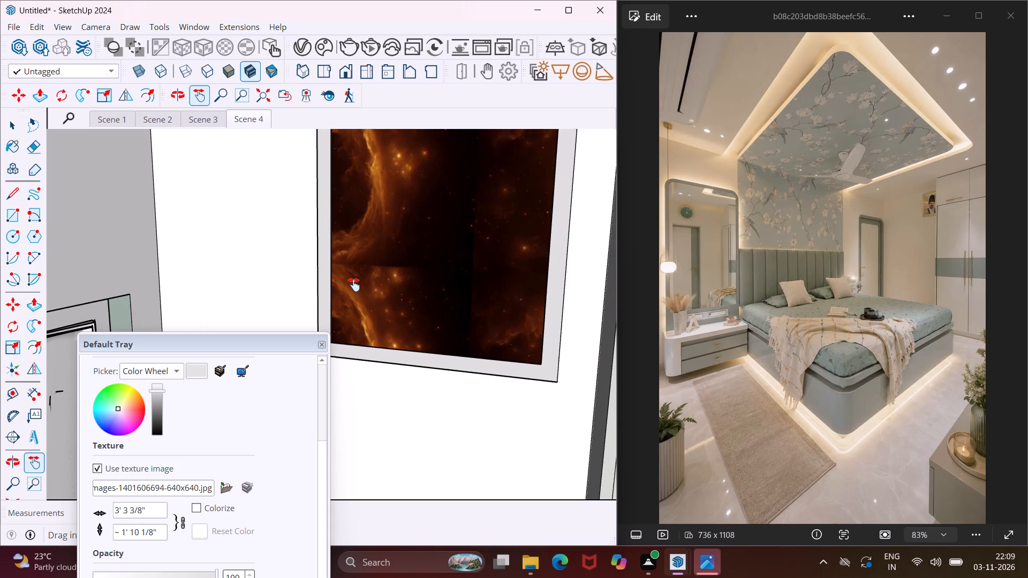
left_click_drag(354, 285, 354, 281)
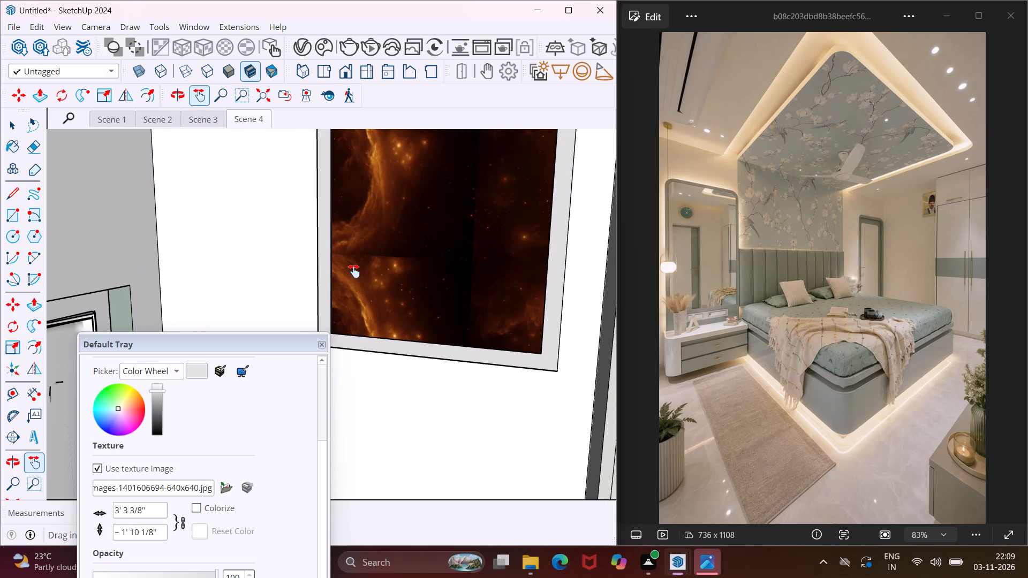
middle_click_drag(323, 245, 318, 245)
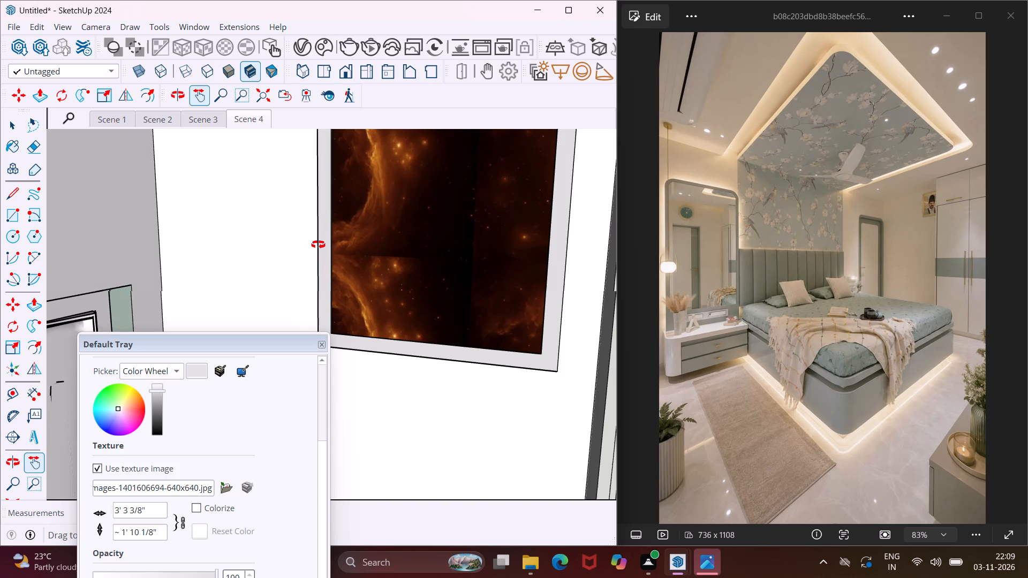
middle_click_drag(318, 245, 275, 227)
scroll(275, 227, "down", 4)
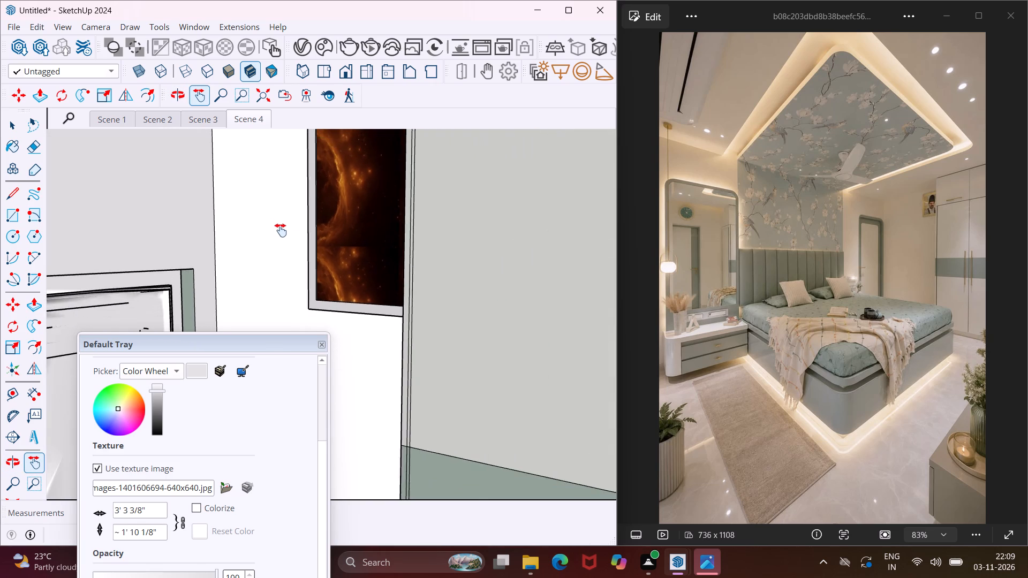
scroll(281, 230, "down", 2)
middle_click_drag(289, 246, 299, 224)
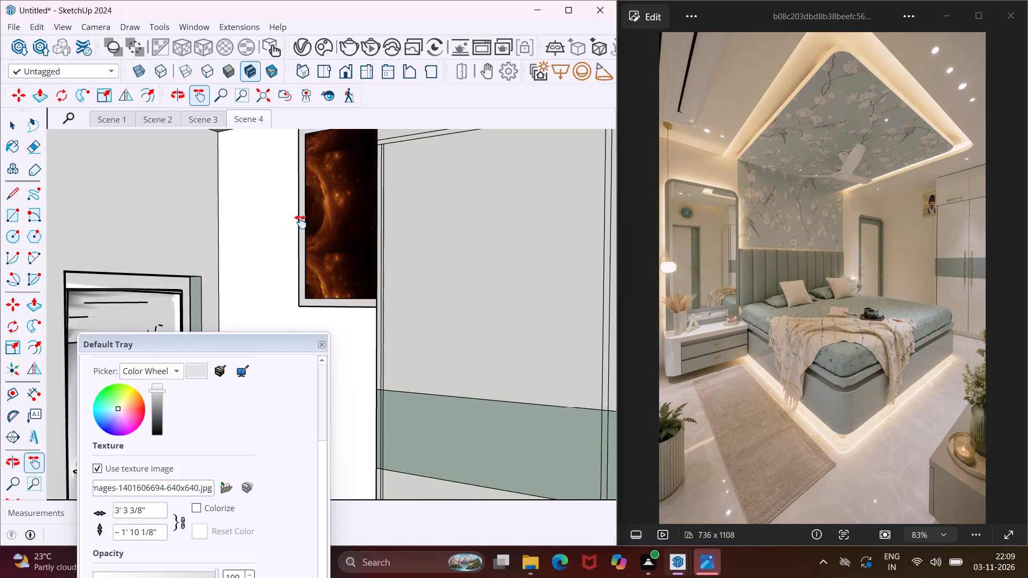
scroll(300, 222, "down", 3)
left_click_drag(297, 240, 322, 225)
Move the materials tray clear of the model and examine the room from the wardrobe and door across to the bed wall and mirror unit.
left_click_drag(239, 349, 235, 355)
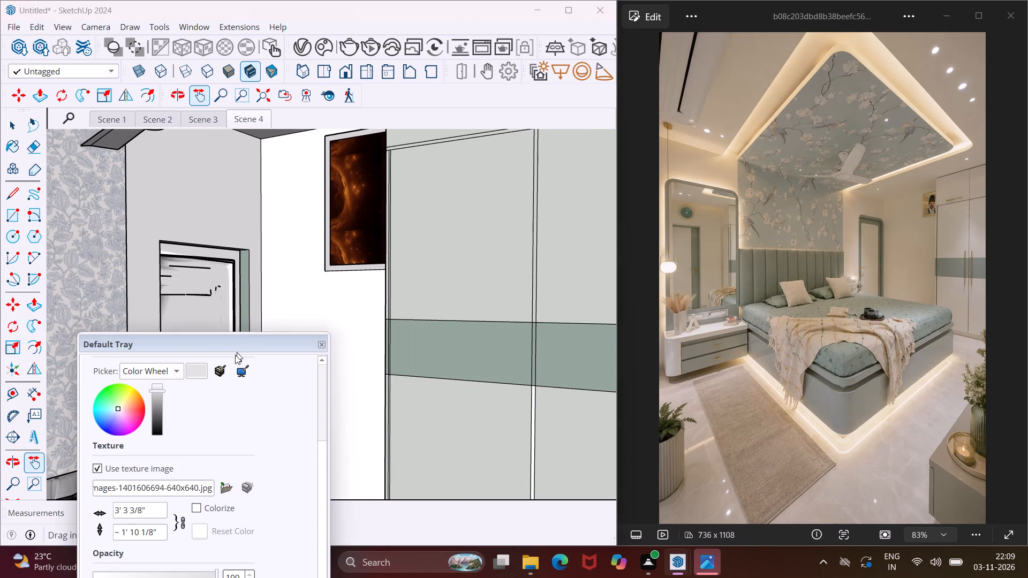
left_click_drag(235, 355, 178, 523)
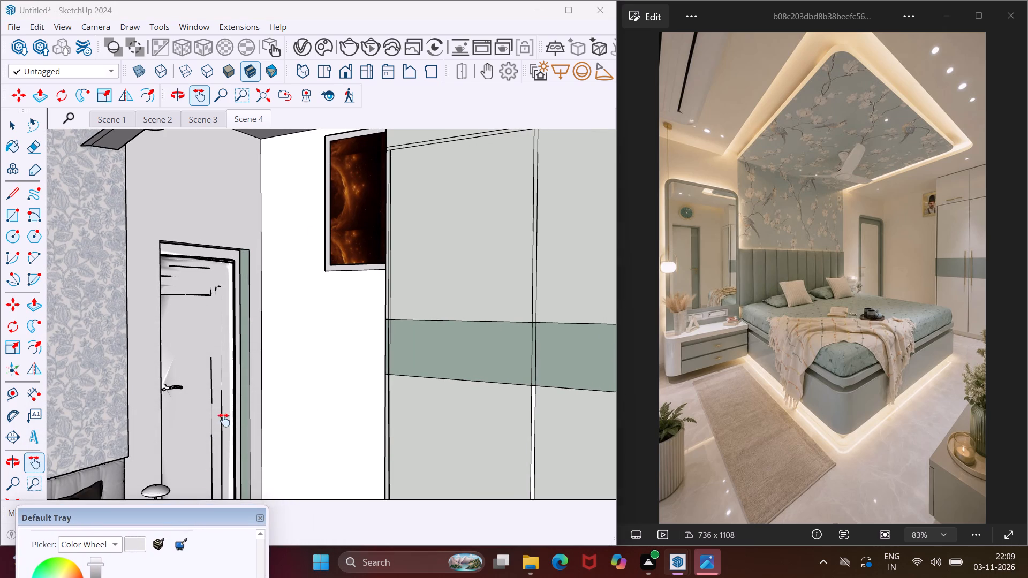
left_click_drag(217, 406, 211, 375)
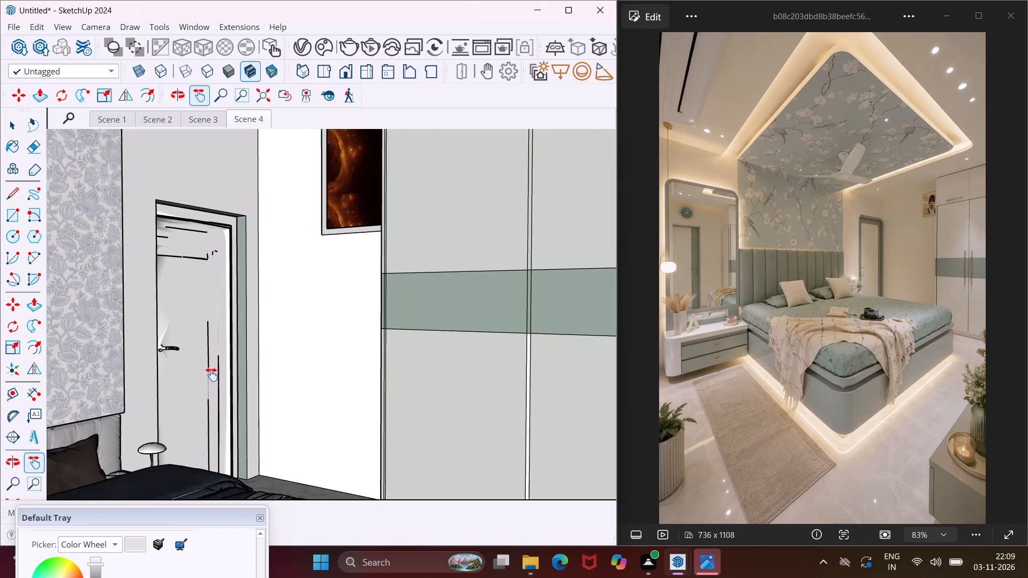
left_click_drag(211, 375, 210, 378)
scroll(210, 378, "down", 1)
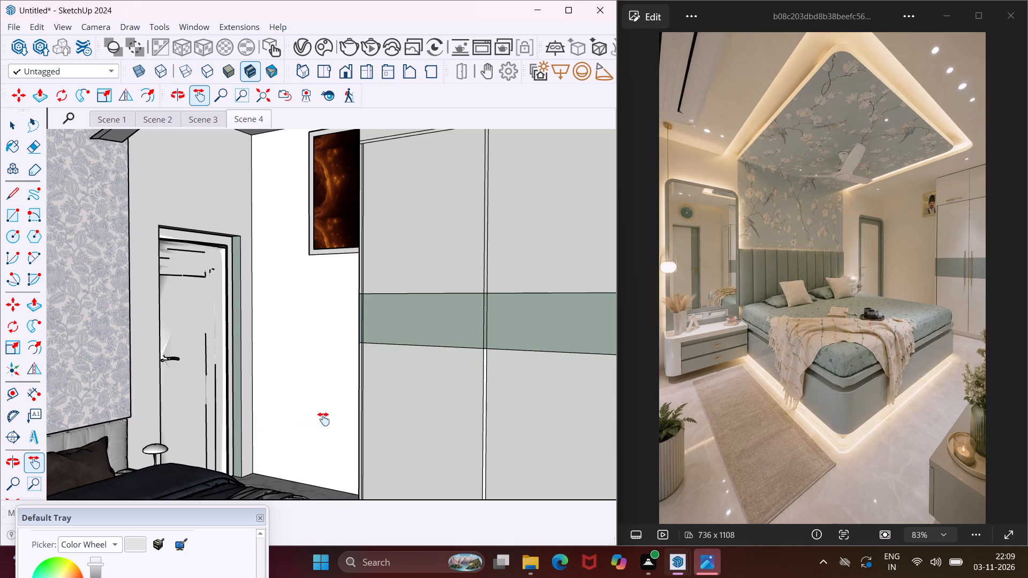
middle_click_drag(323, 419, 286, 418)
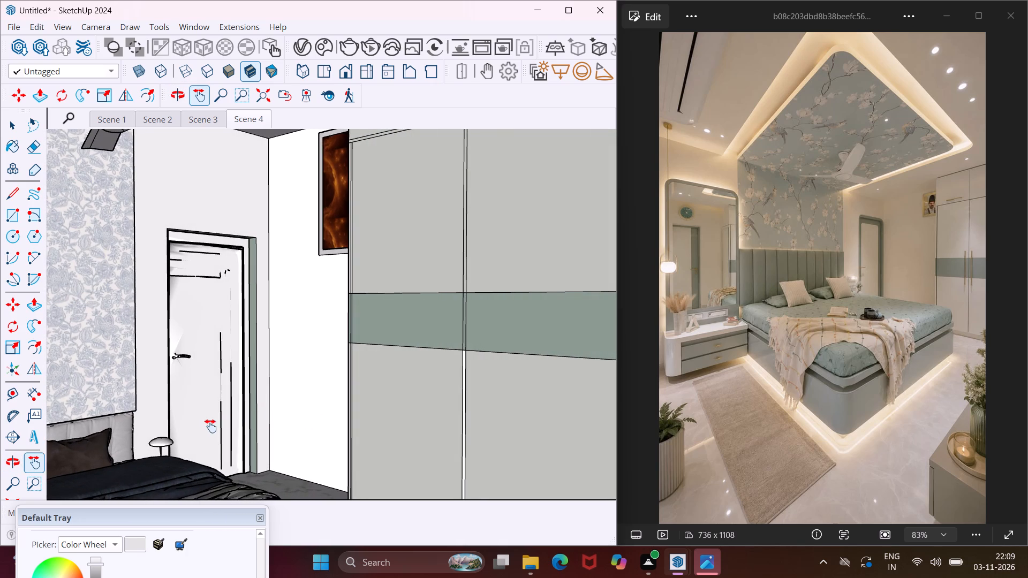
left_click_drag(201, 426, 235, 352)
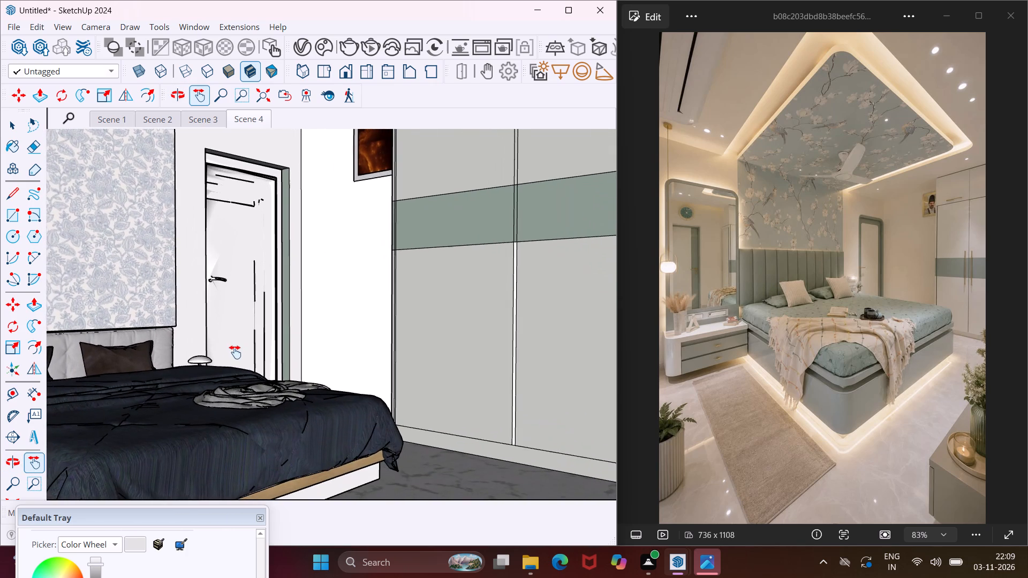
left_click_drag(235, 352, 244, 351)
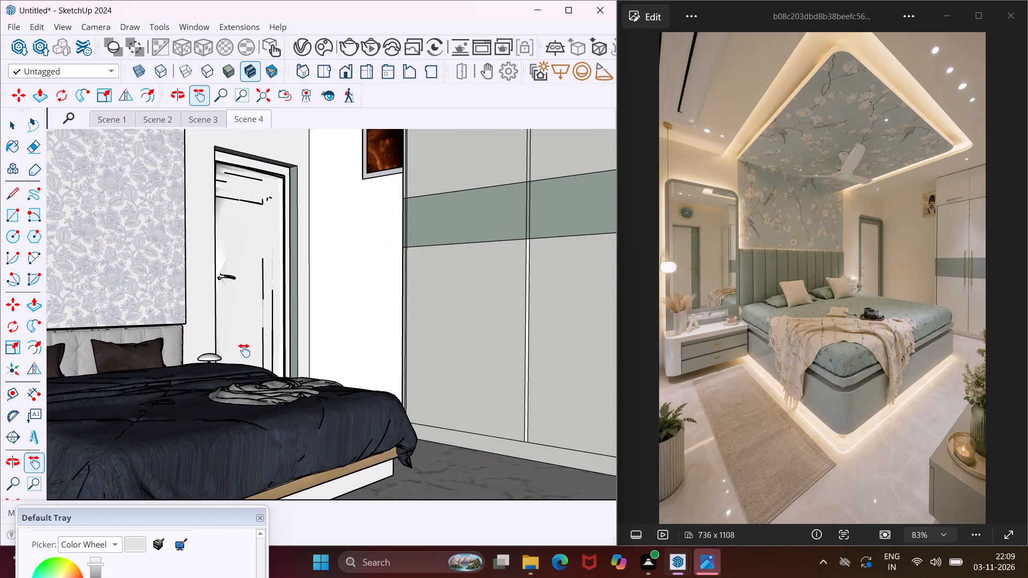
scroll(244, 351, "down", 1)
middle_click_drag(245, 351, 234, 362)
scroll(234, 362, "down", 1)
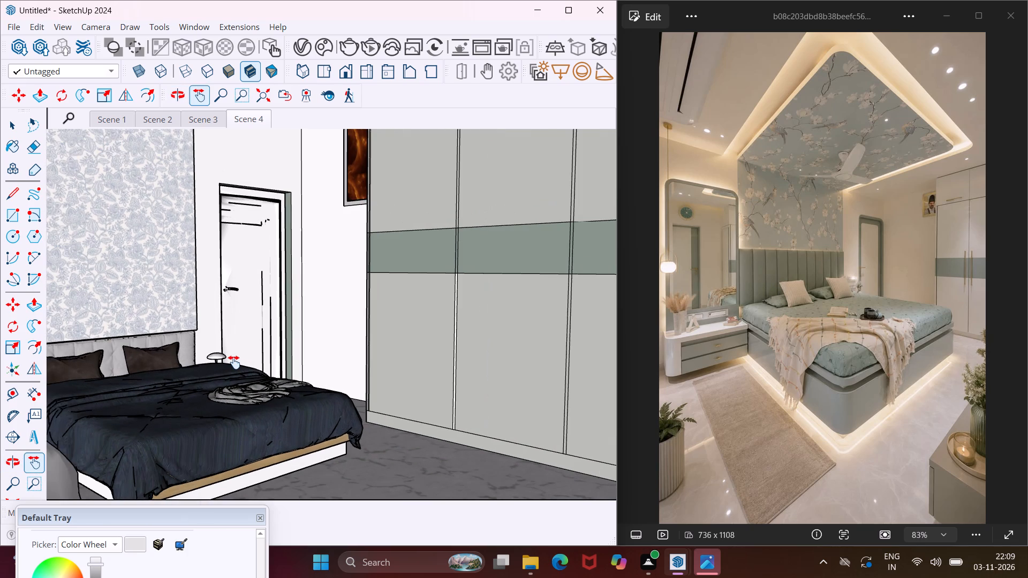
middle_click_drag(234, 362, 222, 364)
left_click_drag(201, 364, 214, 368)
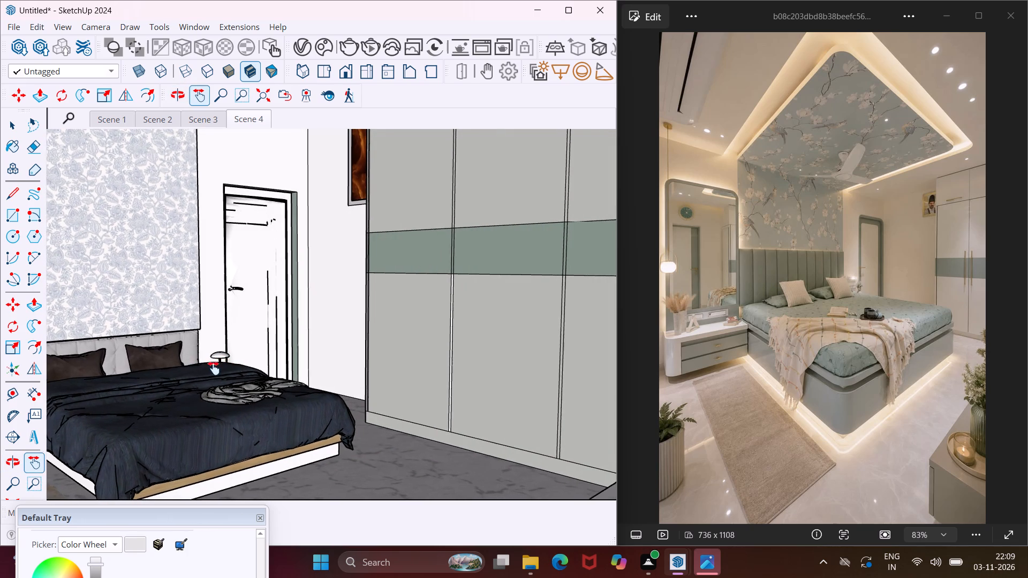
left_click_drag(214, 368, 266, 376)
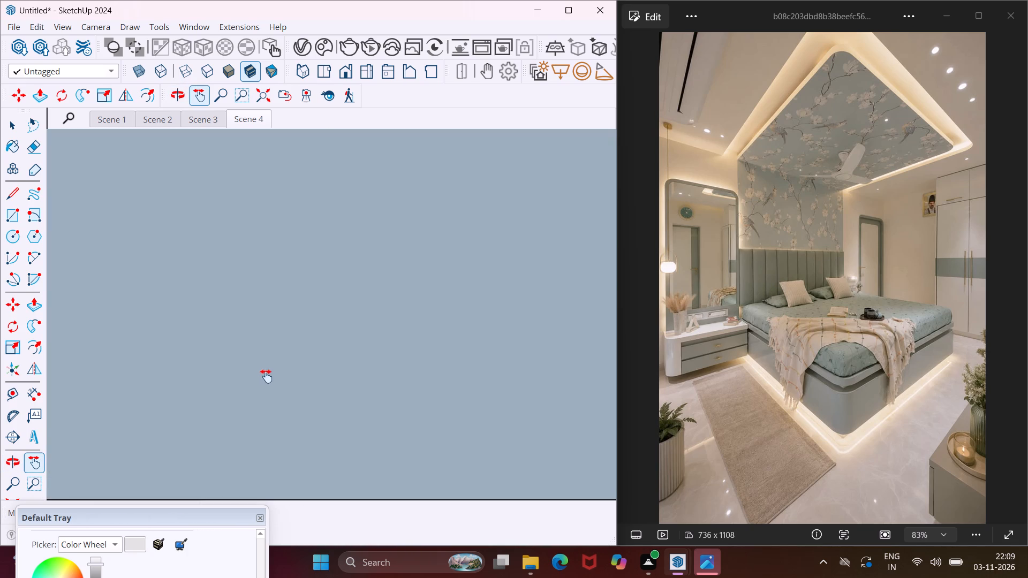
left_click_drag(266, 376, 253, 375)
middle_click_drag(252, 374, 236, 369)
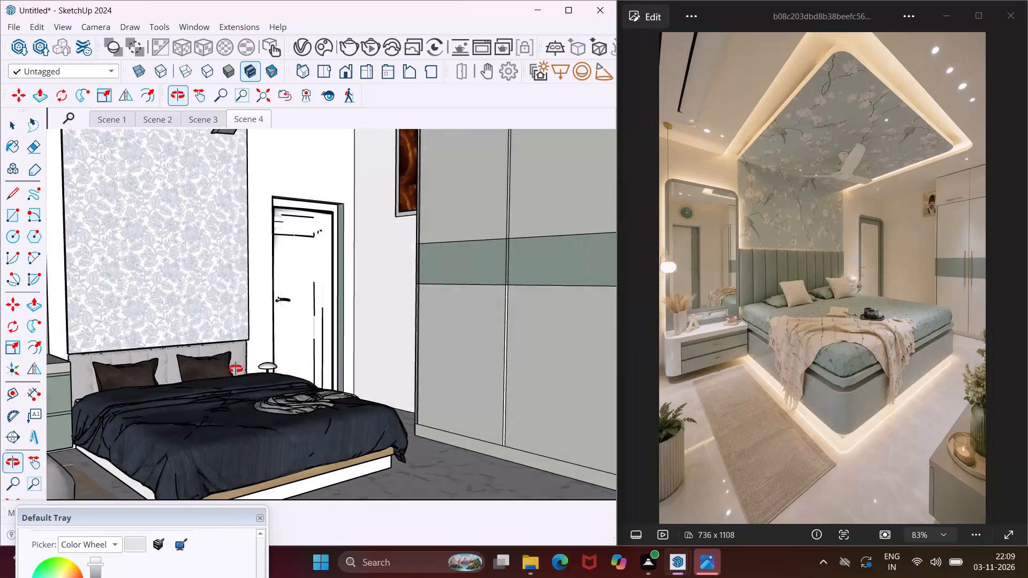
middle_click_drag(236, 369, 227, 363)
left_click_drag(207, 366, 233, 383)
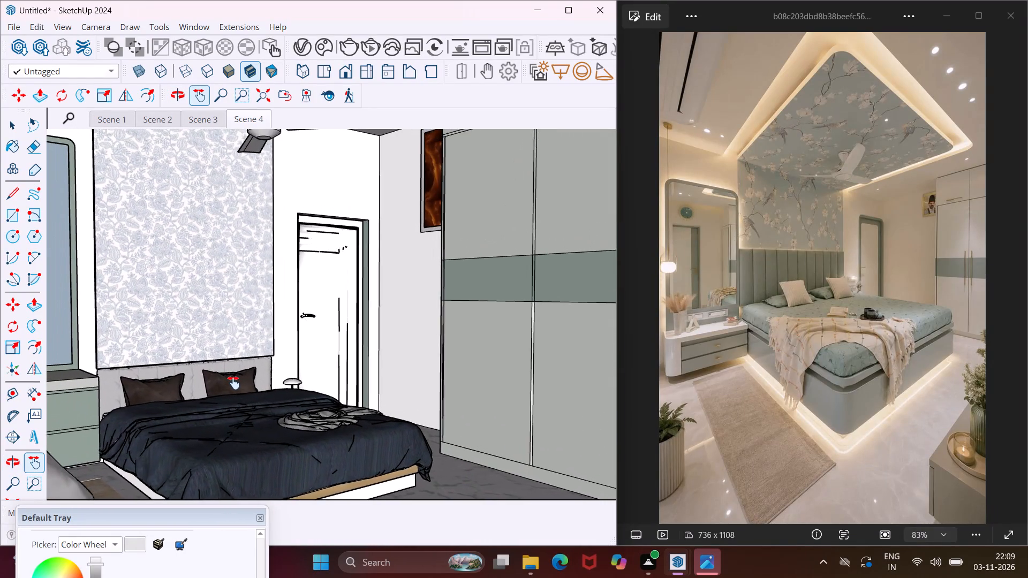
left_click_drag(233, 383, 257, 400)
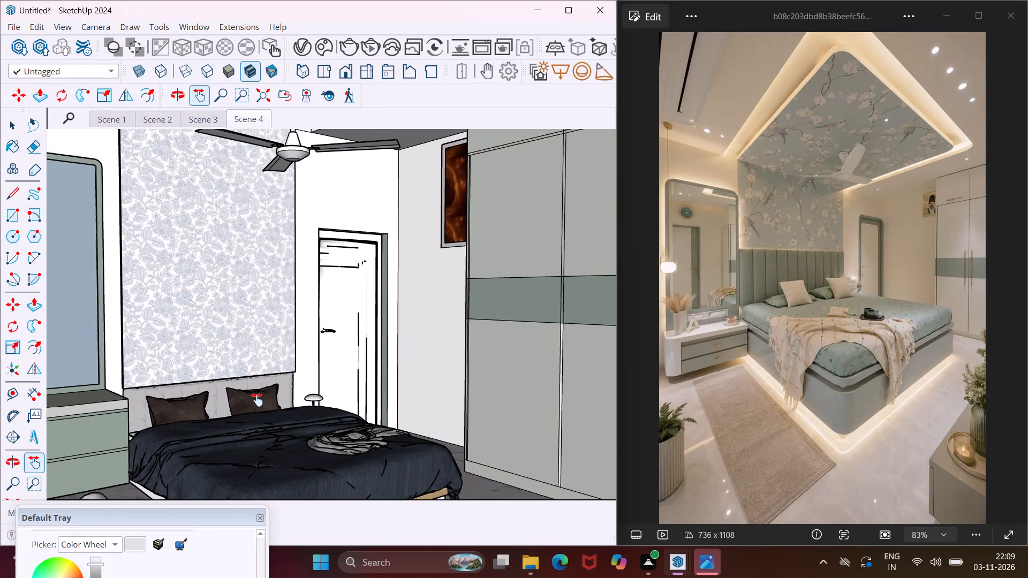
left_click_drag(257, 400, 267, 401)
middle_click_drag(267, 401, 252, 396)
left_click_drag(244, 391, 252, 392)
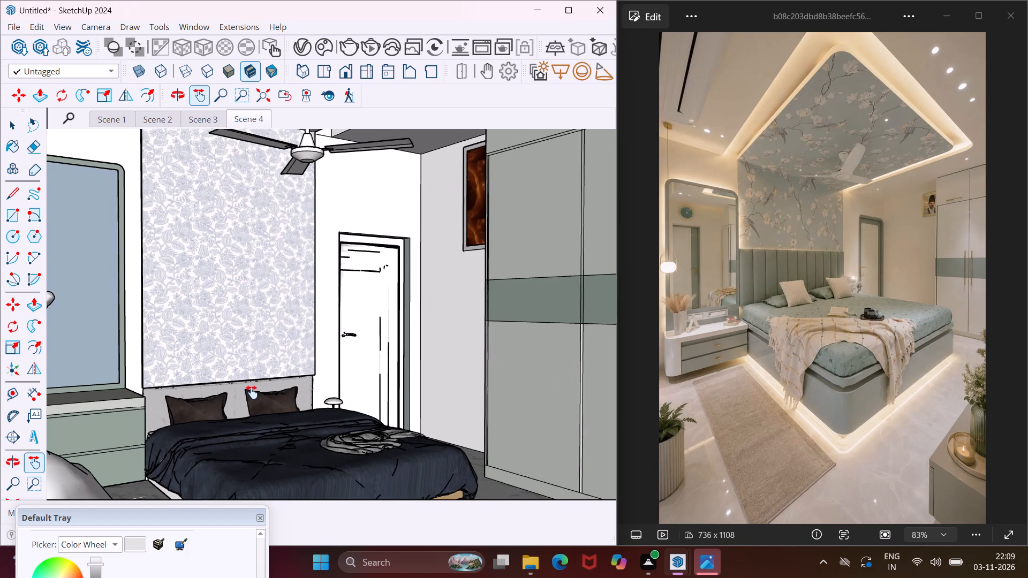
left_click_drag(252, 392, 260, 405)
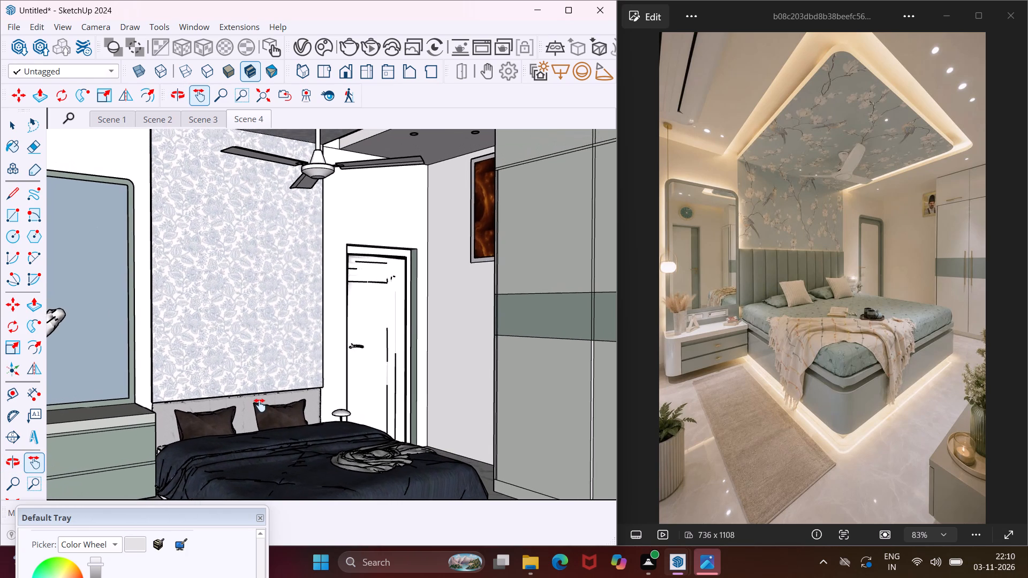
left_click_drag(260, 405, 268, 420)
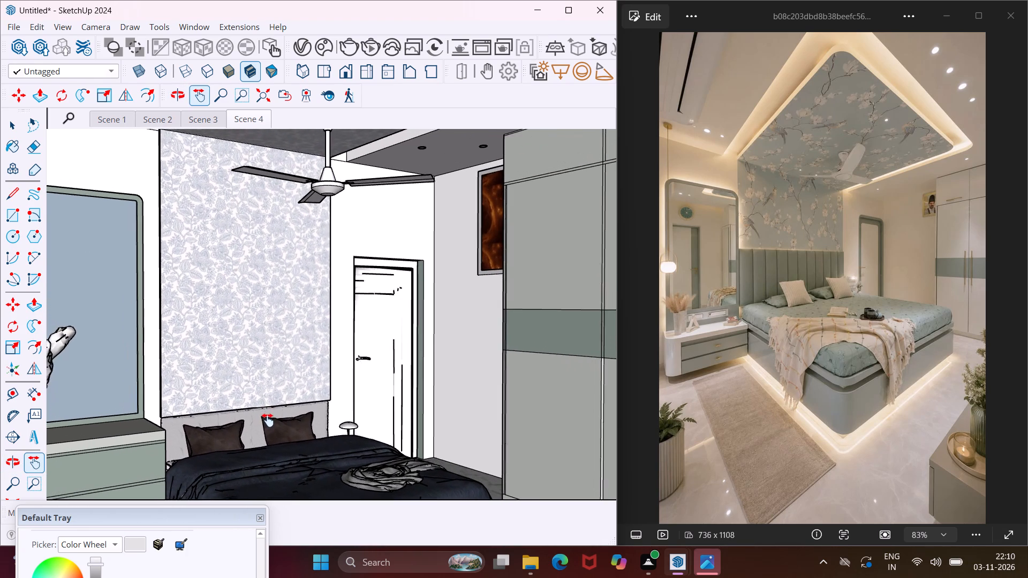
left_click_drag(268, 420, 282, 423)
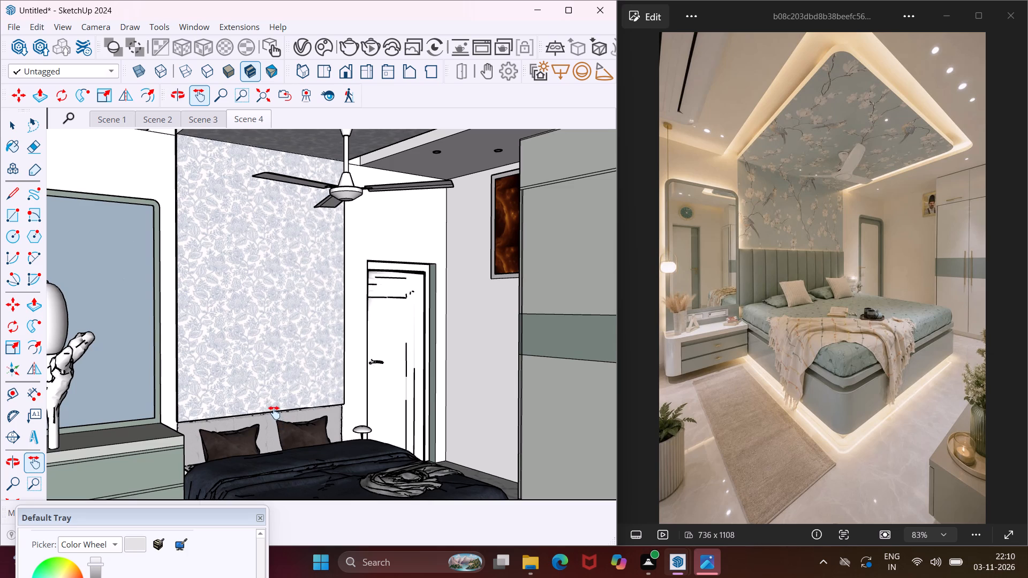
scroll(274, 413, "down", 1)
scroll(274, 413, "up", 4)
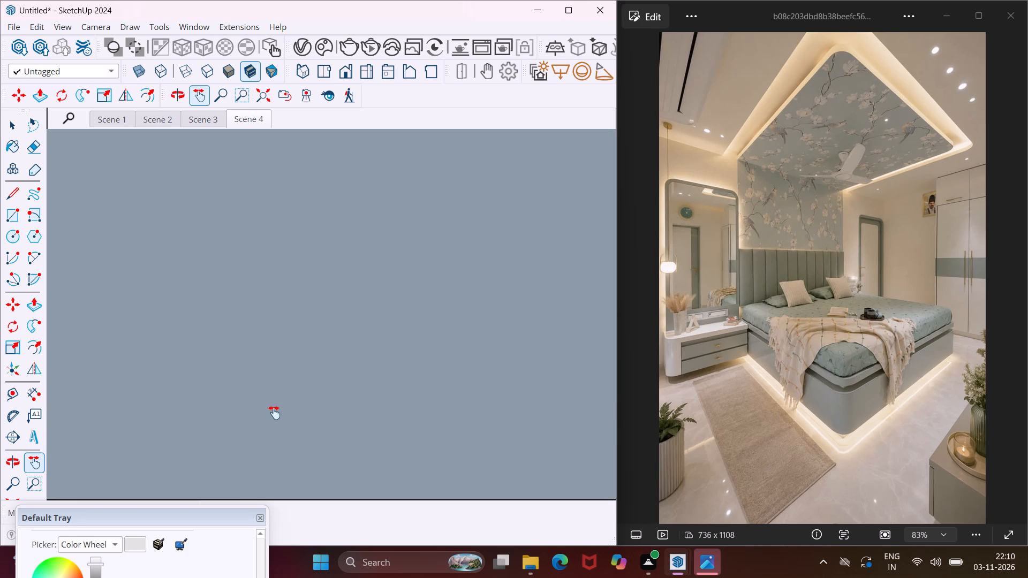
Frame the bedroom with the floral bed wall, ceiling fan, door, picture frame and wardrobe in view, and add it as a new scene.
scroll(274, 413, "up", 18)
scroll(273, 405, "up", 19)
scroll(273, 405, "up", 20)
scroll(273, 405, "up", 4)
middle_click_drag(299, 399, 299, 400)
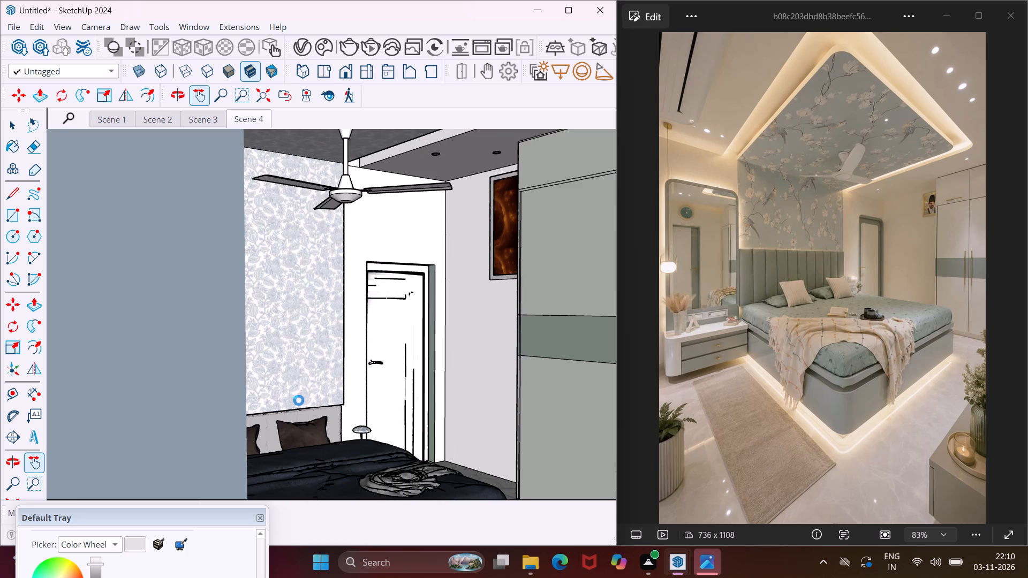
middle_click_drag(299, 400, 281, 402)
left_click_drag(340, 396, 338, 398)
left_click_drag(338, 398, 334, 398)
middle_click_drag(334, 398, 322, 392)
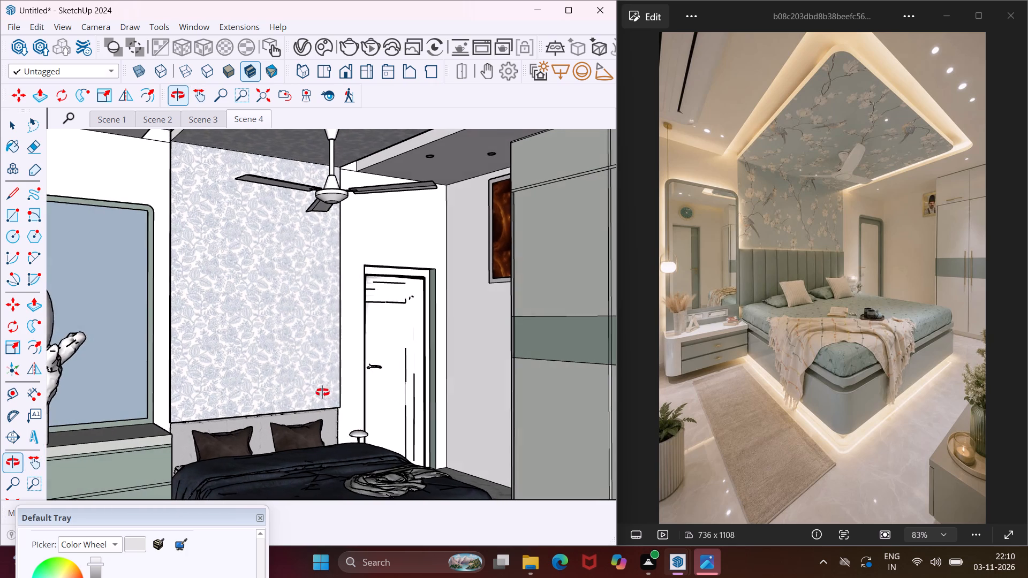
middle_click_drag(322, 392, 320, 392)
left_click_drag(304, 399, 323, 410)
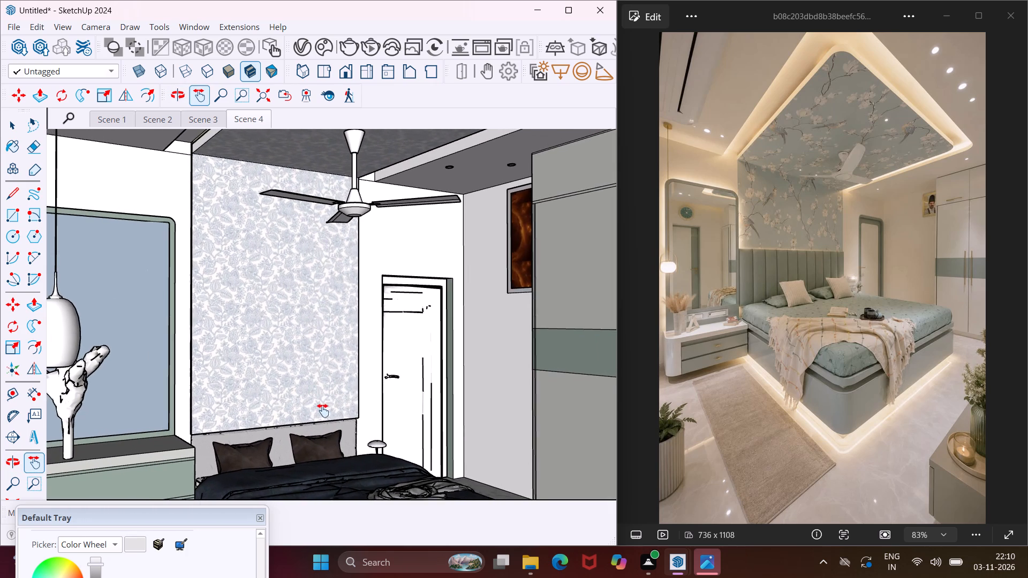
left_click_drag(323, 410, 326, 410)
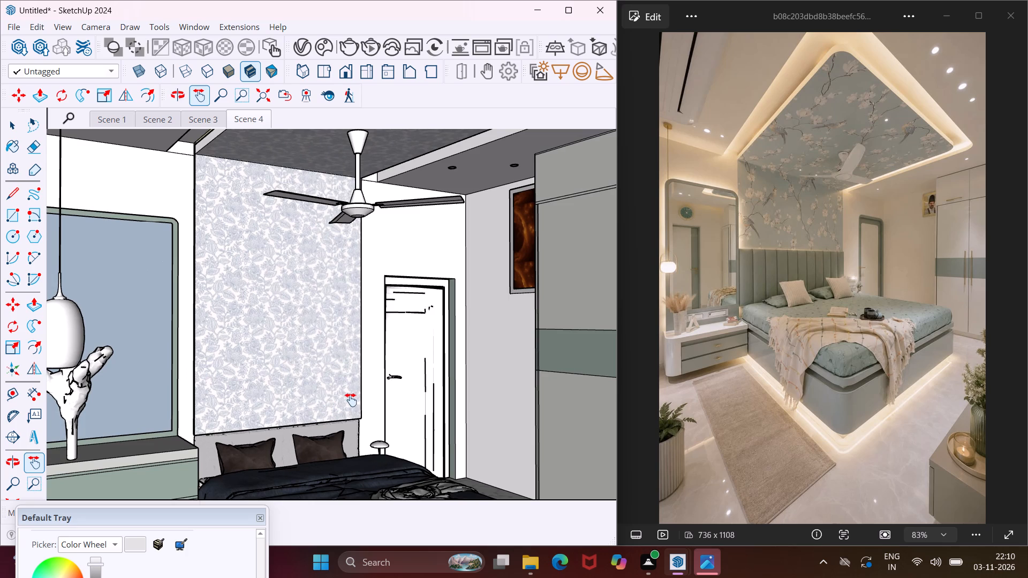
middle_click_drag(352, 400, 355, 387)
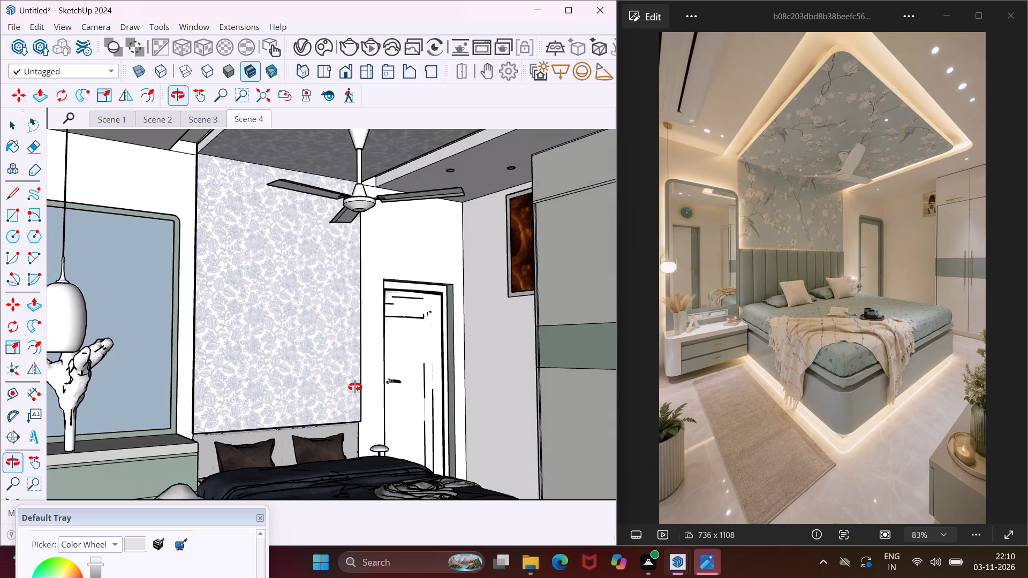
middle_click_drag(355, 387, 356, 382)
scroll(356, 382, "up", 1)
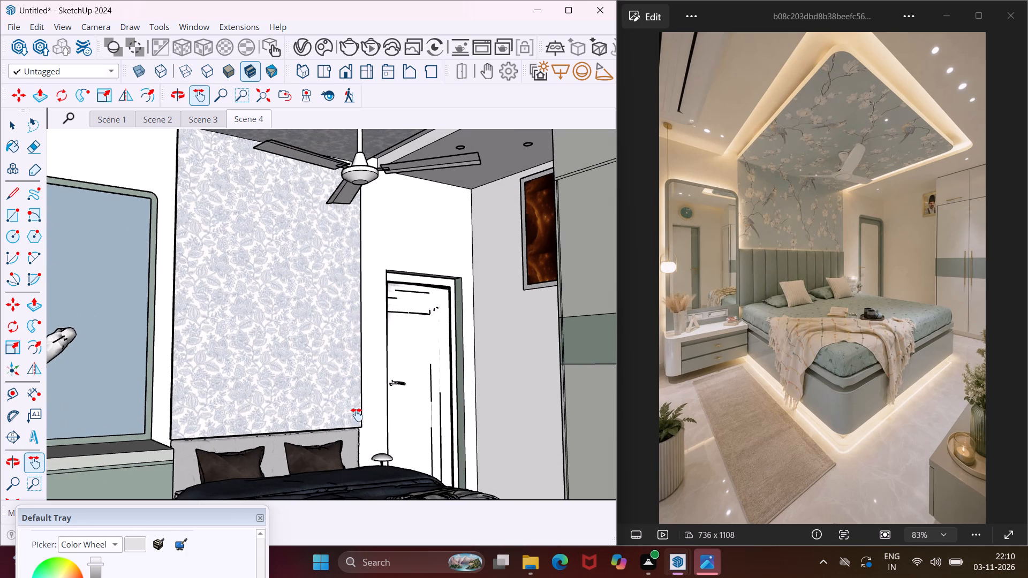
scroll(357, 415, "down", 1)
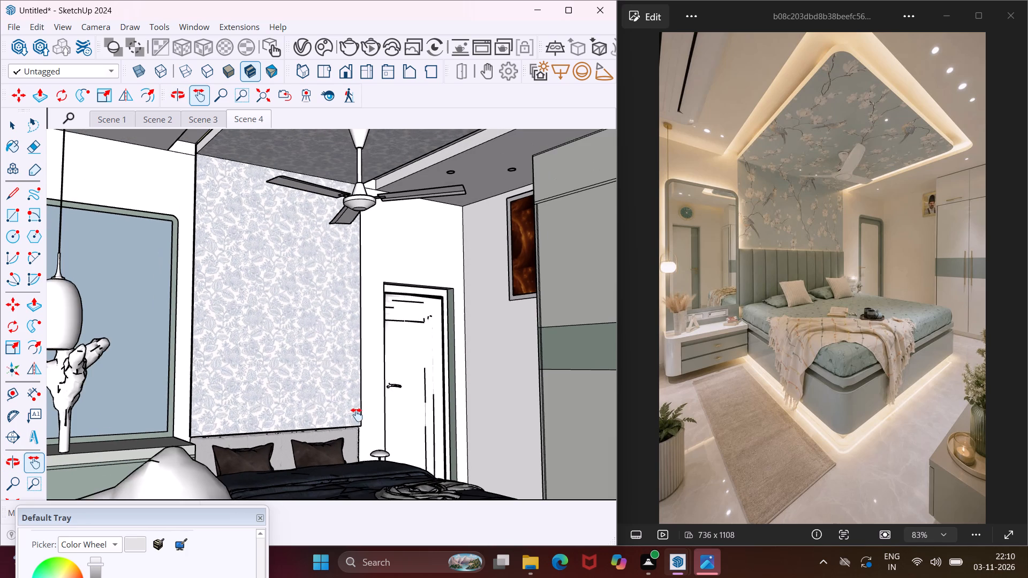
left_click_drag(356, 415, 339, 409)
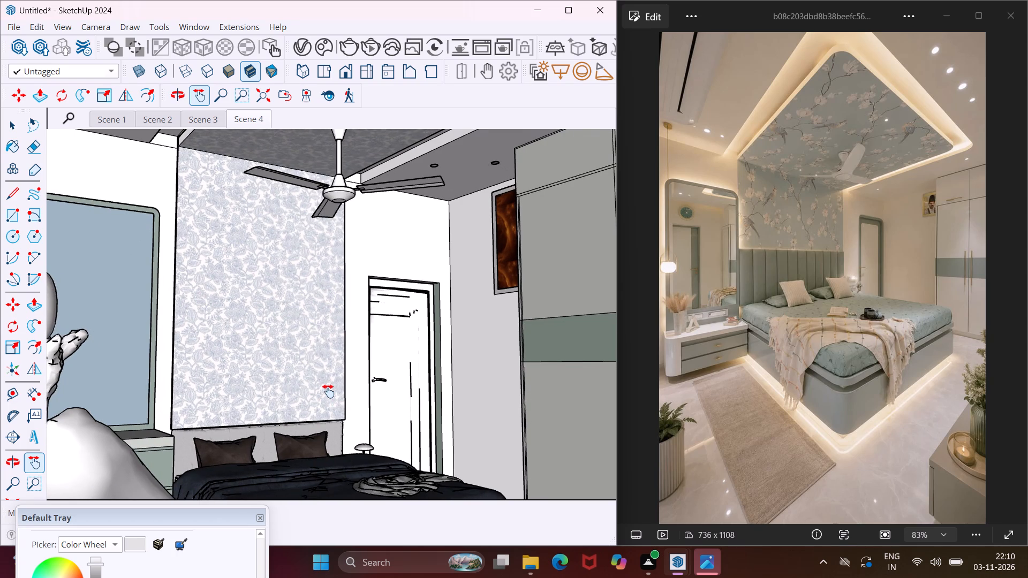
scroll(328, 391, "down", 1)
scroll(328, 391, "up", 5)
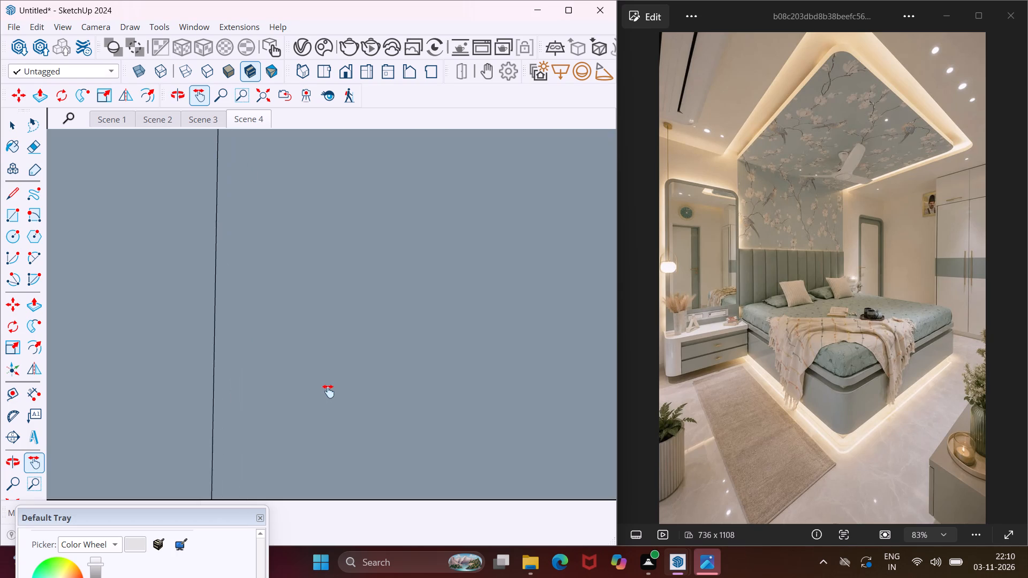
scroll(328, 391, "up", 19)
scroll(328, 391, "up", 4)
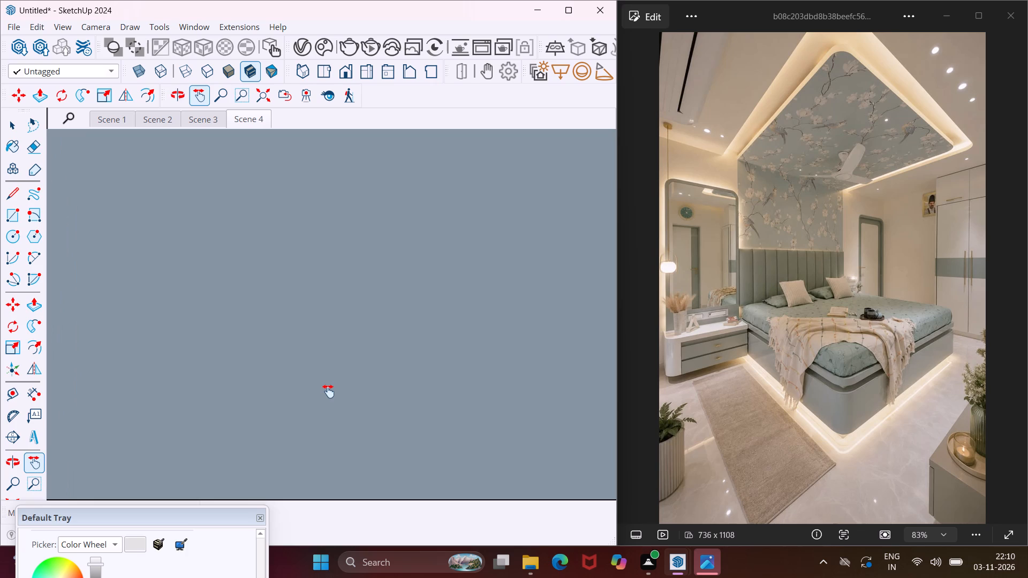
scroll(328, 391, "up", 11)
scroll(328, 391, "up", 12)
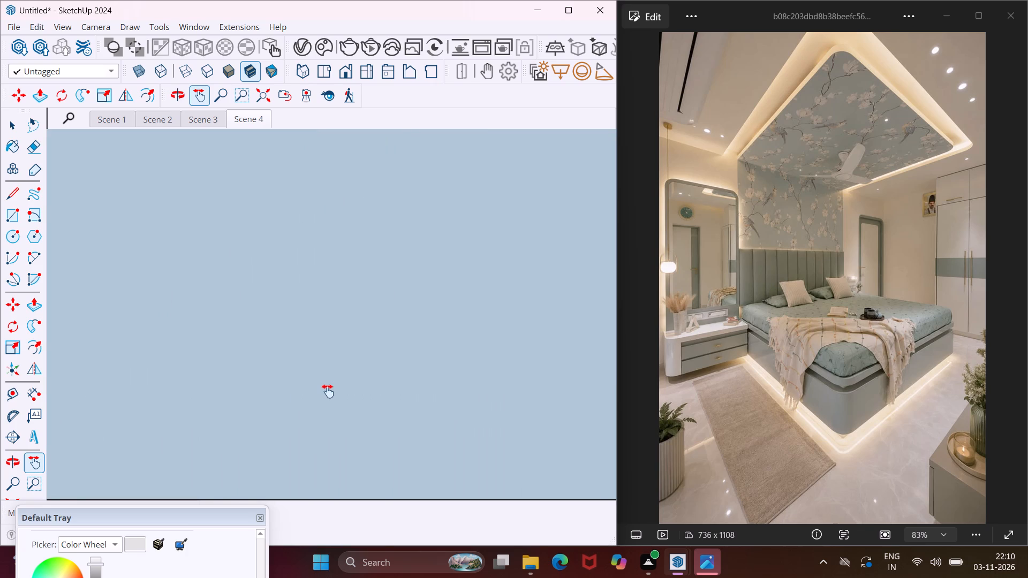
scroll(328, 391, "up", 18)
scroll(328, 391, "down", 1)
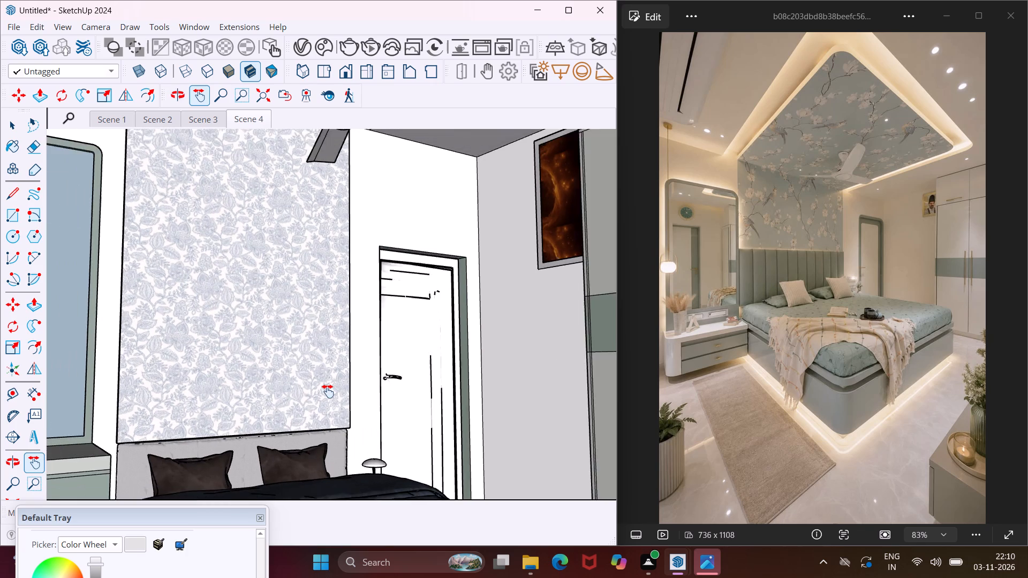
scroll(328, 391, "down", 3)
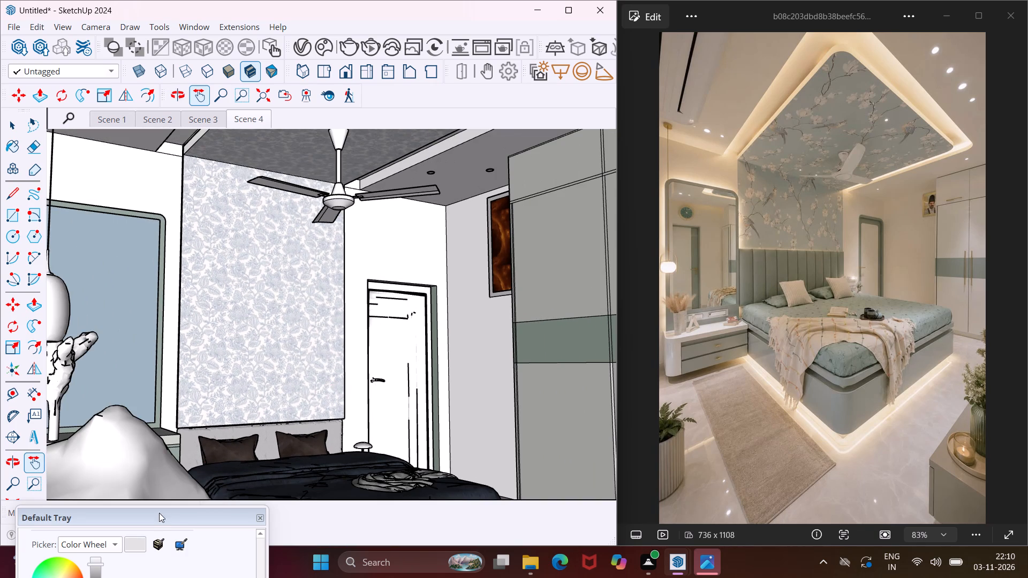
left_click_drag(157, 514, 156, 355)
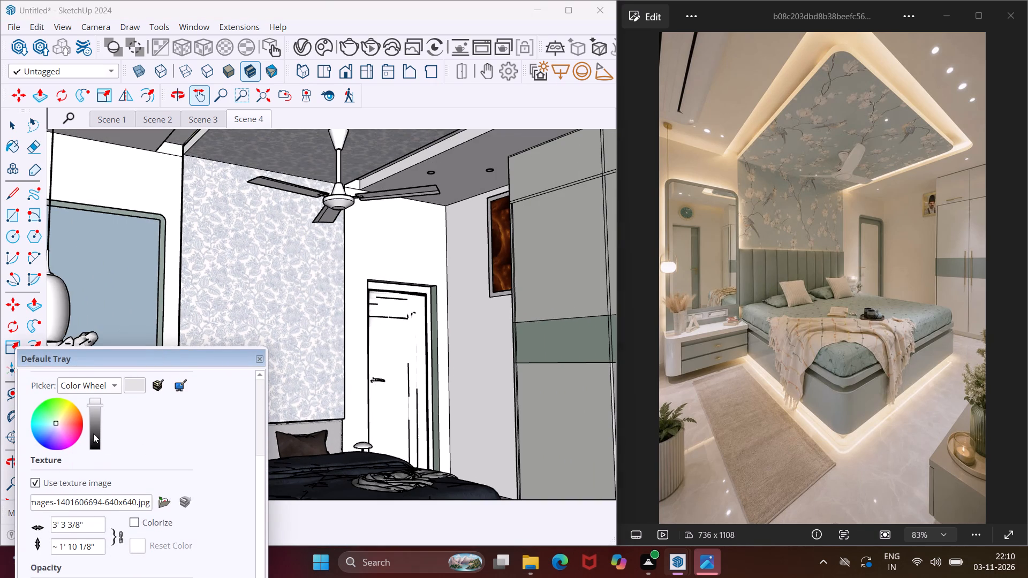
scroll(40, 387, "up", 5)
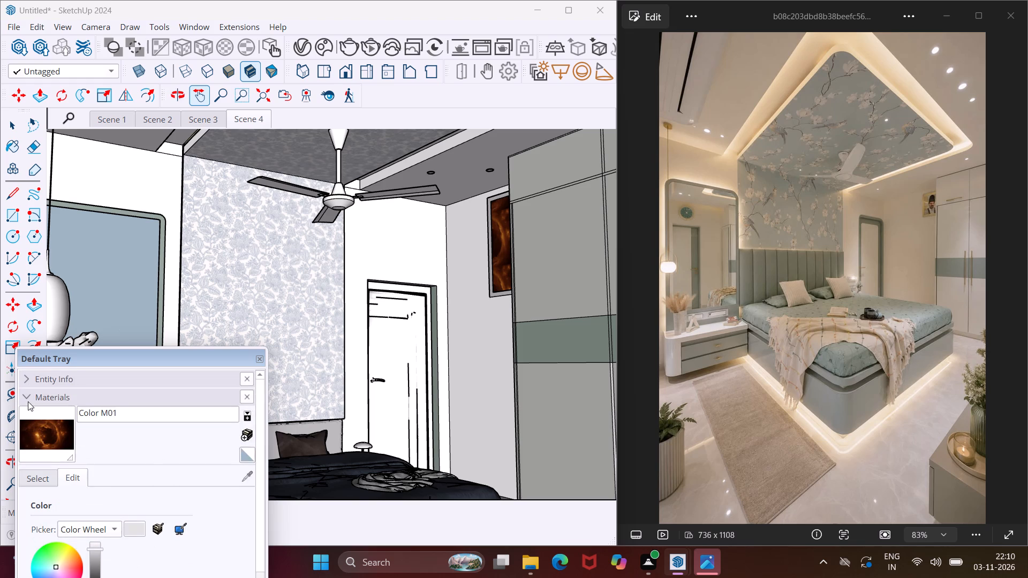
left_click(25, 401)
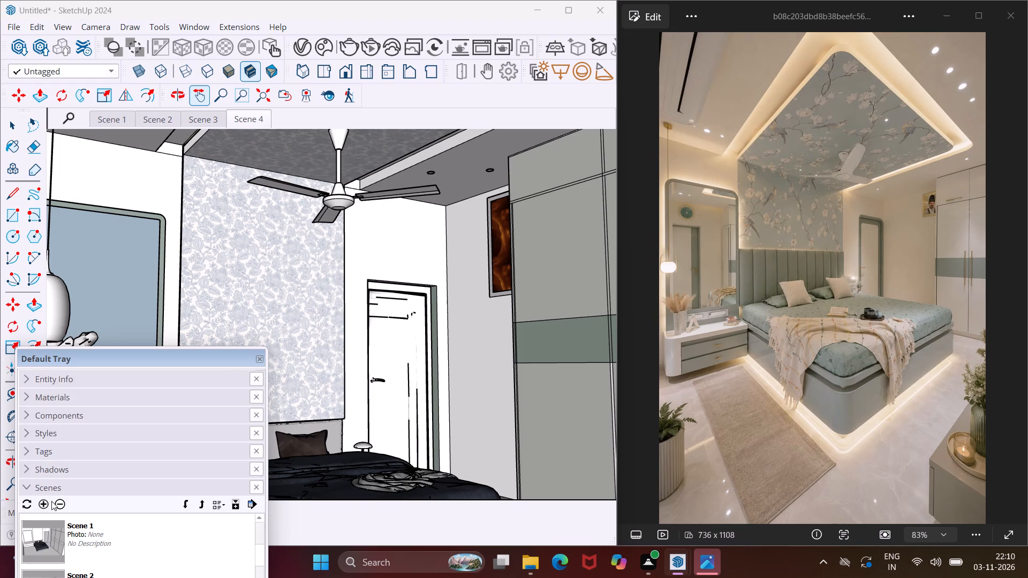
left_click(47, 502)
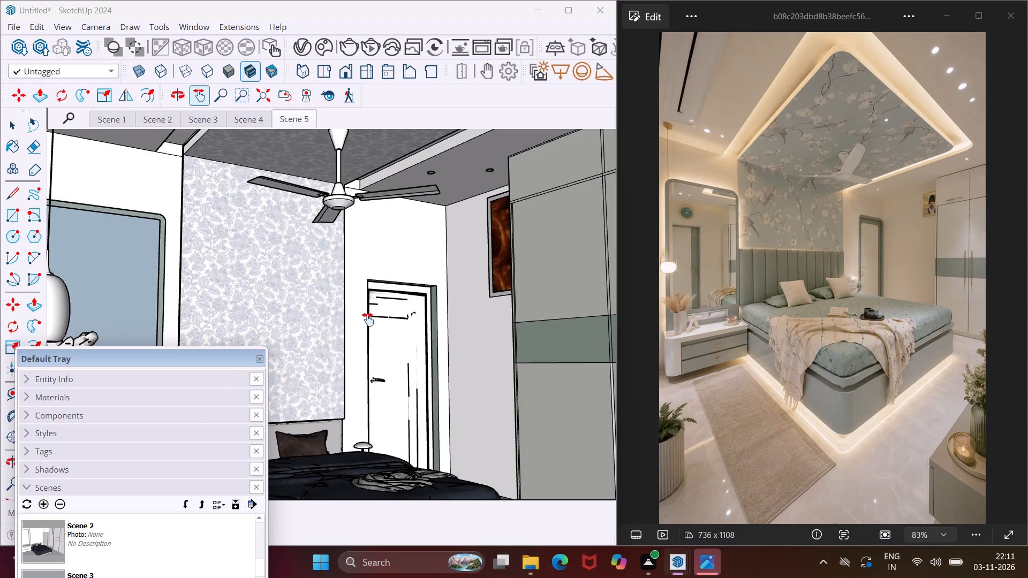
Recall the newly added scene and examine the bed, floral wall, pendant lamp, door and wardrobe around that viewpoint.
scroll(368, 320, "down", 1)
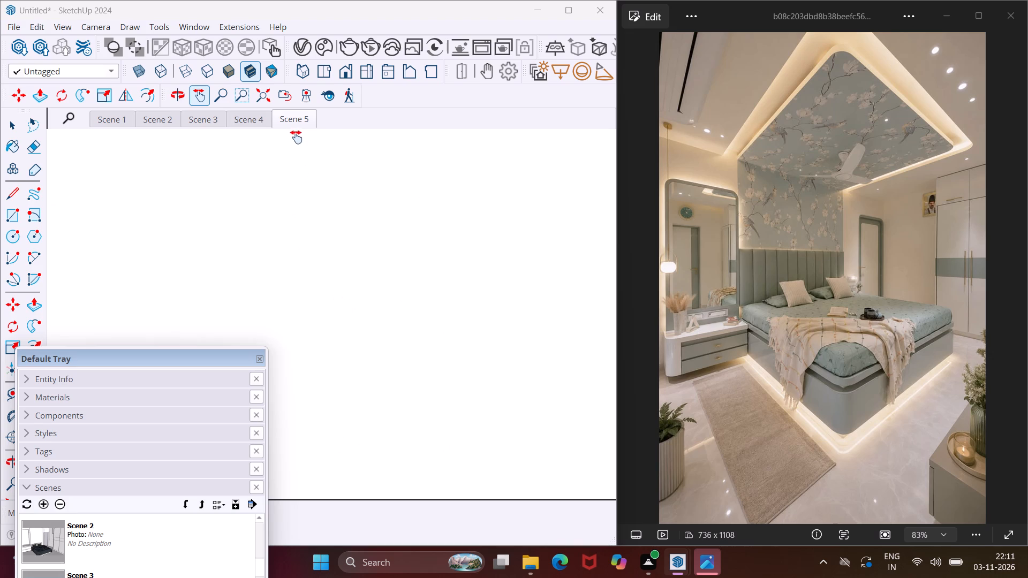
left_click(293, 126)
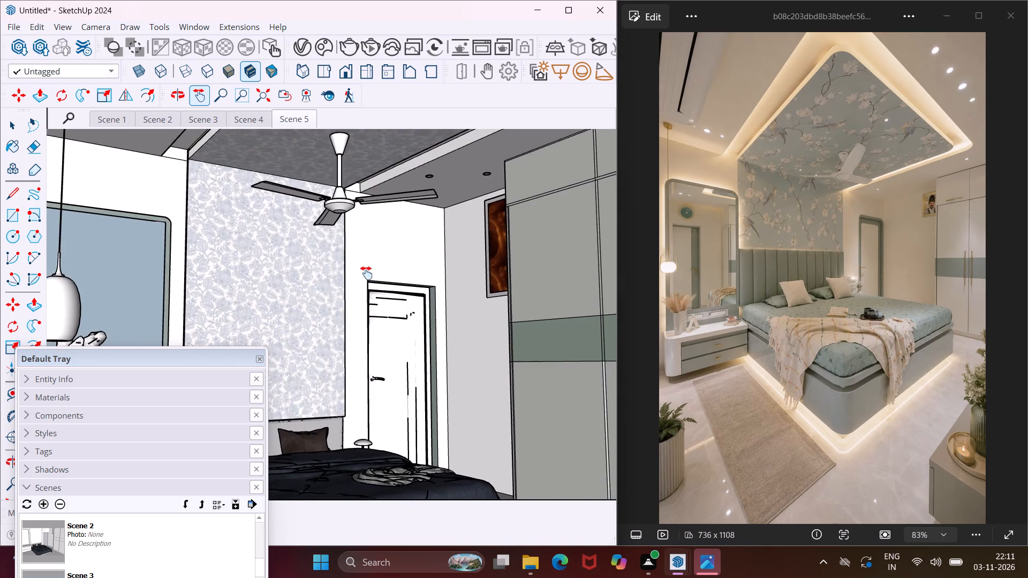
middle_click_drag(388, 291, 361, 298)
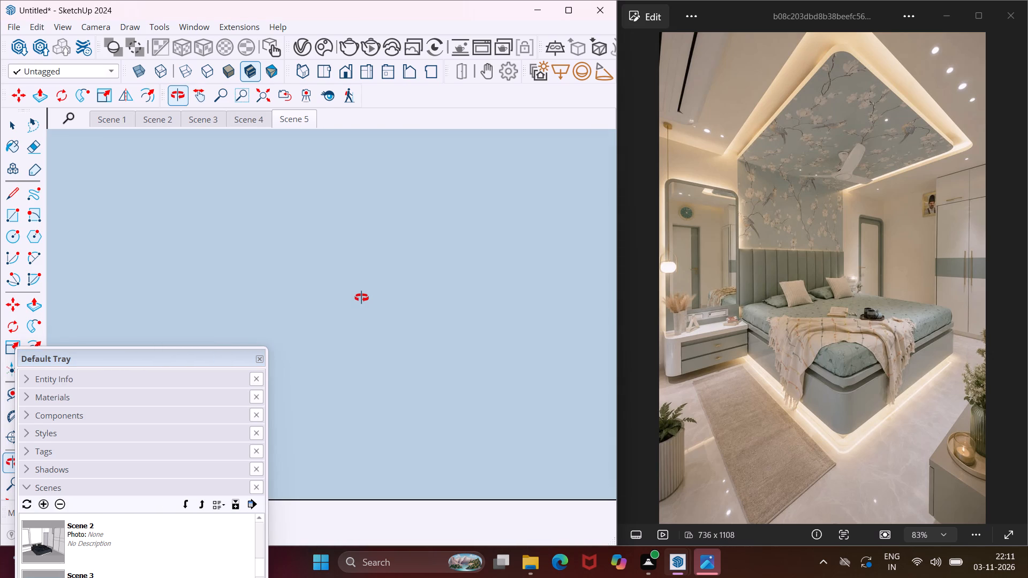
middle_click_drag(361, 298, 380, 301)
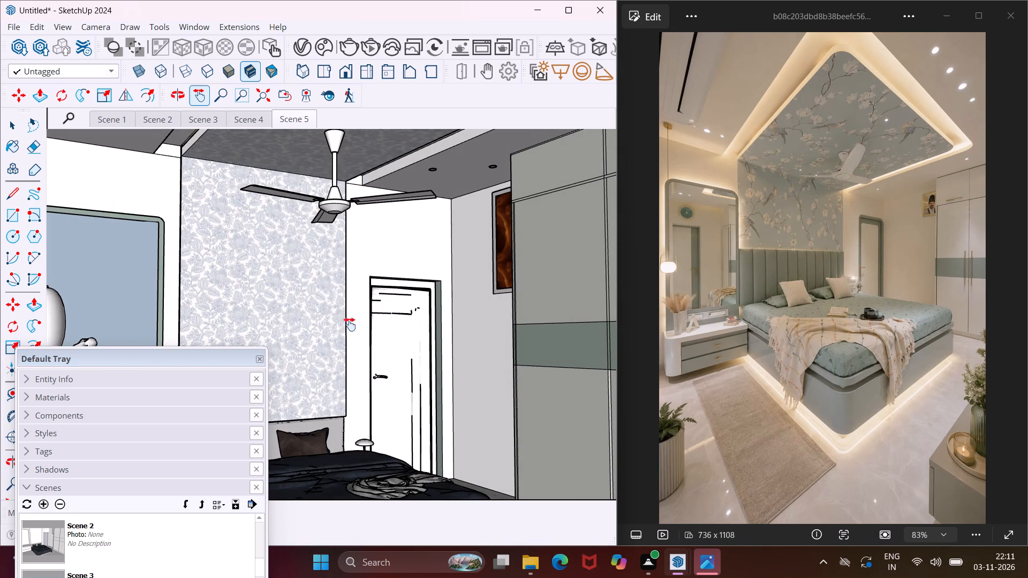
left_click_drag(309, 326, 328, 294)
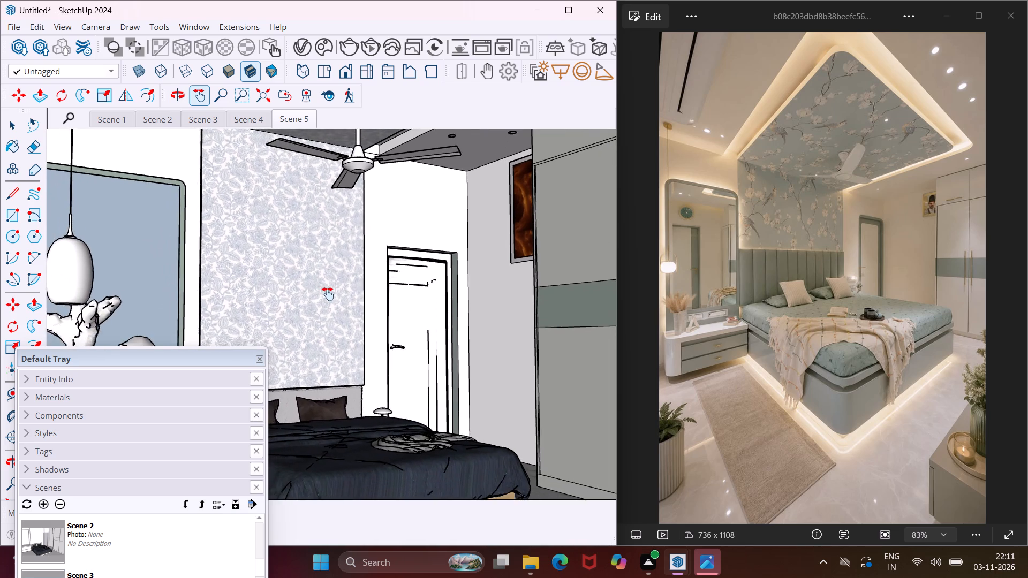
left_click_drag(328, 294, 329, 270)
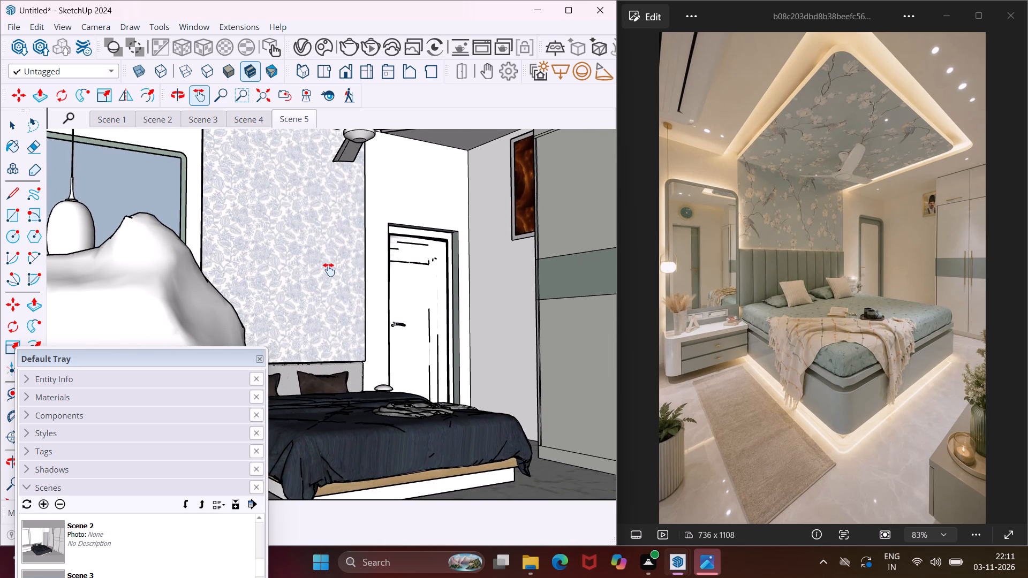
left_click_drag(329, 270, 312, 299)
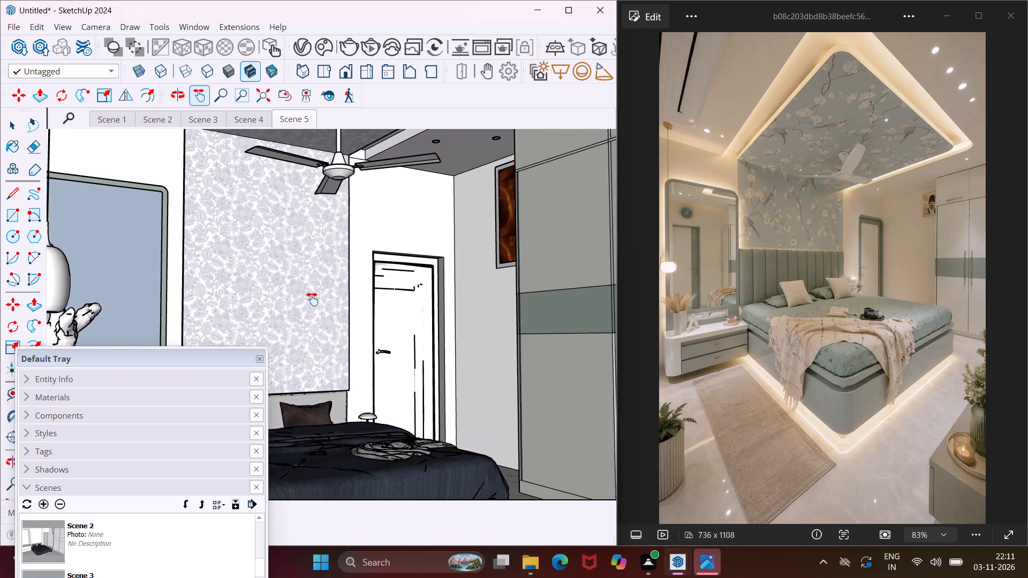
left_click_drag(312, 299, 318, 300)
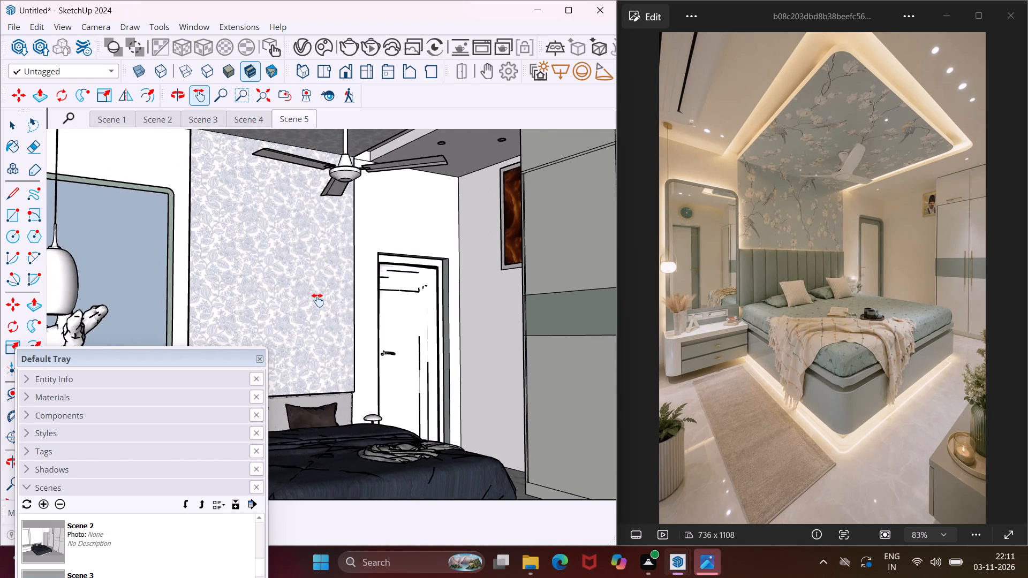
left_click_drag(318, 300, 328, 297)
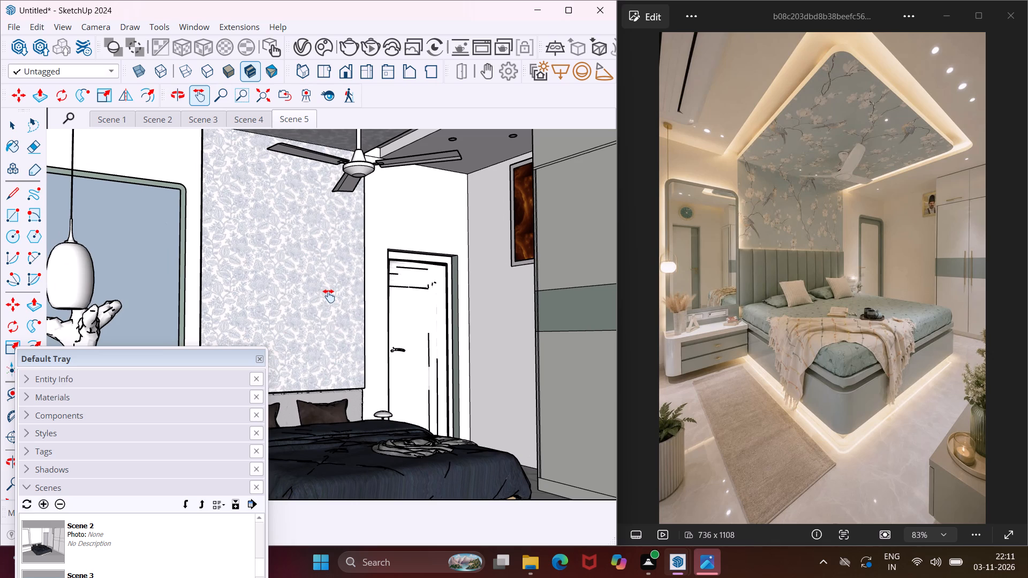
Save the model as 0078 in the FUJI folder on the Desktop.
key("ctrl+s")
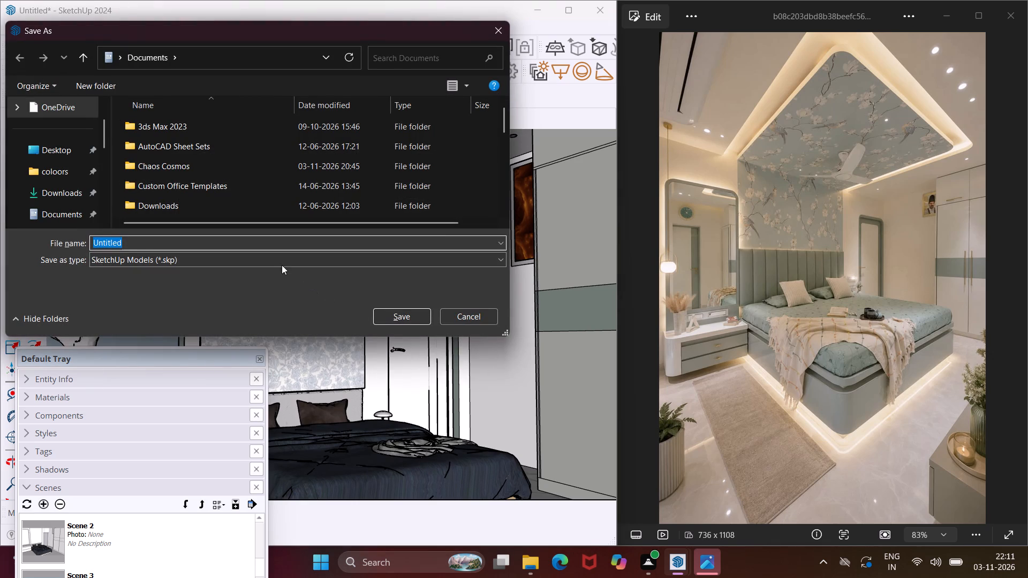
left_click(68, 152)
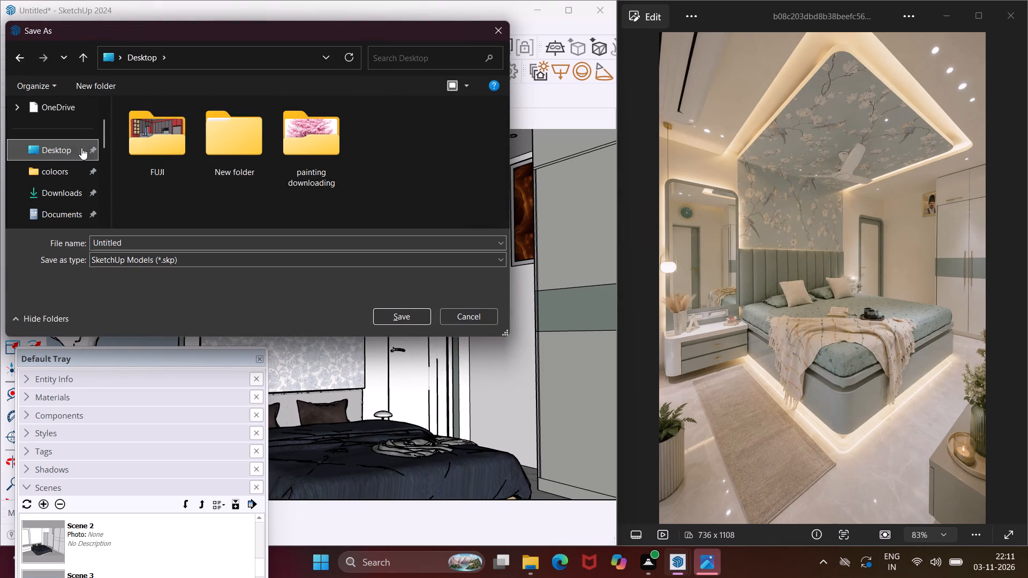
double_click(167, 126)
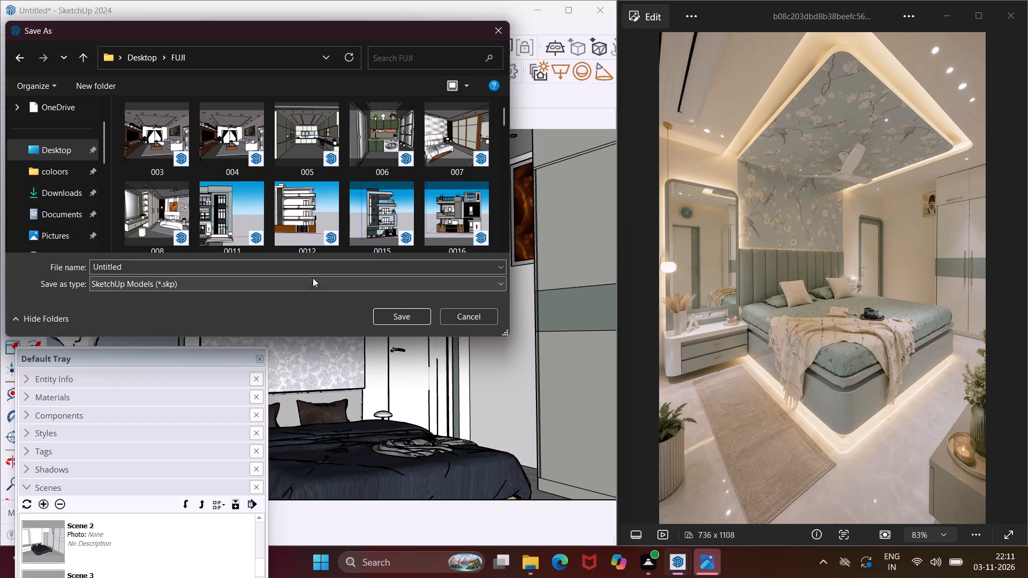
left_click(308, 271)
key("backslash")
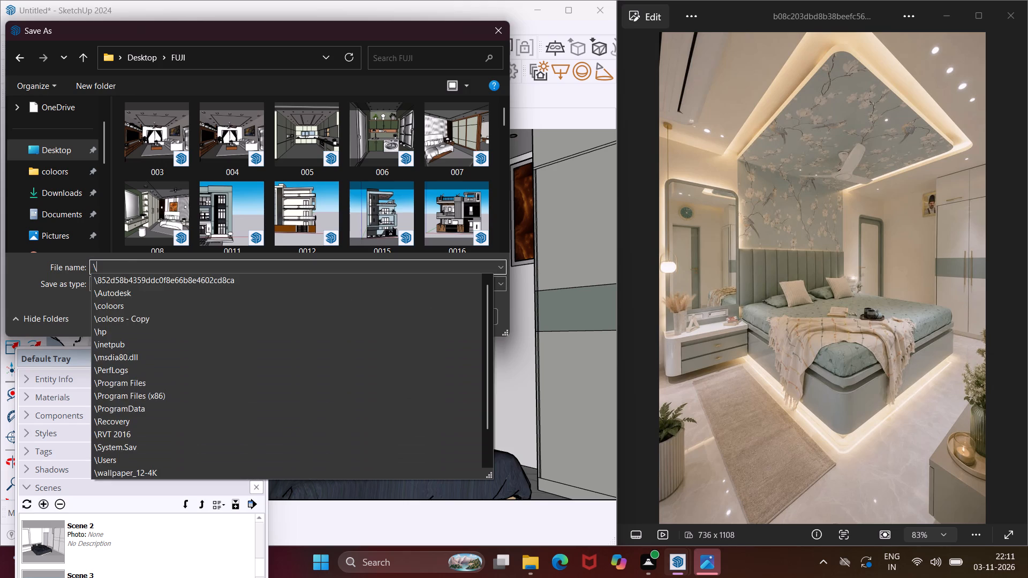
key("BackSpace")
type("00")
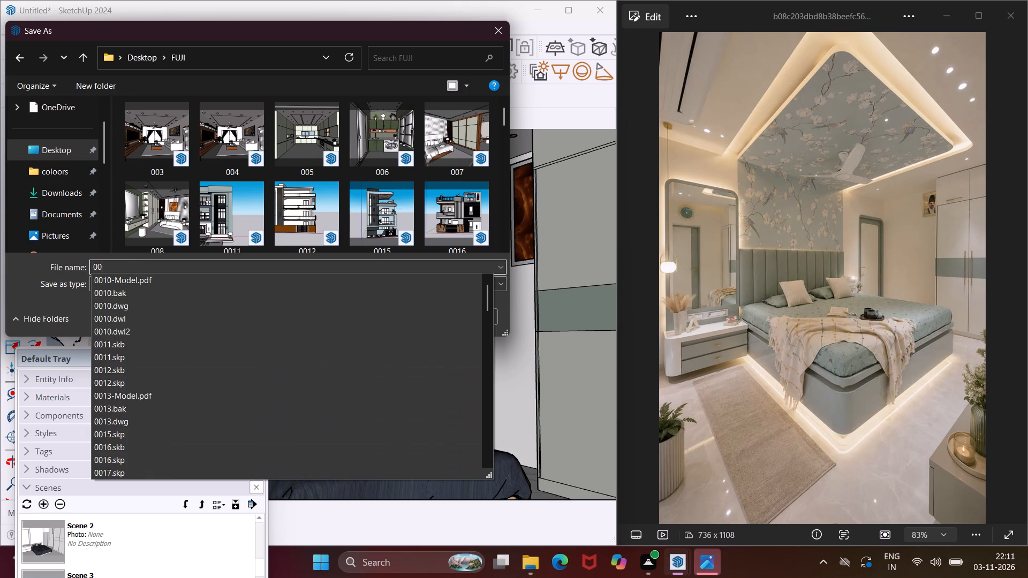
key("7")
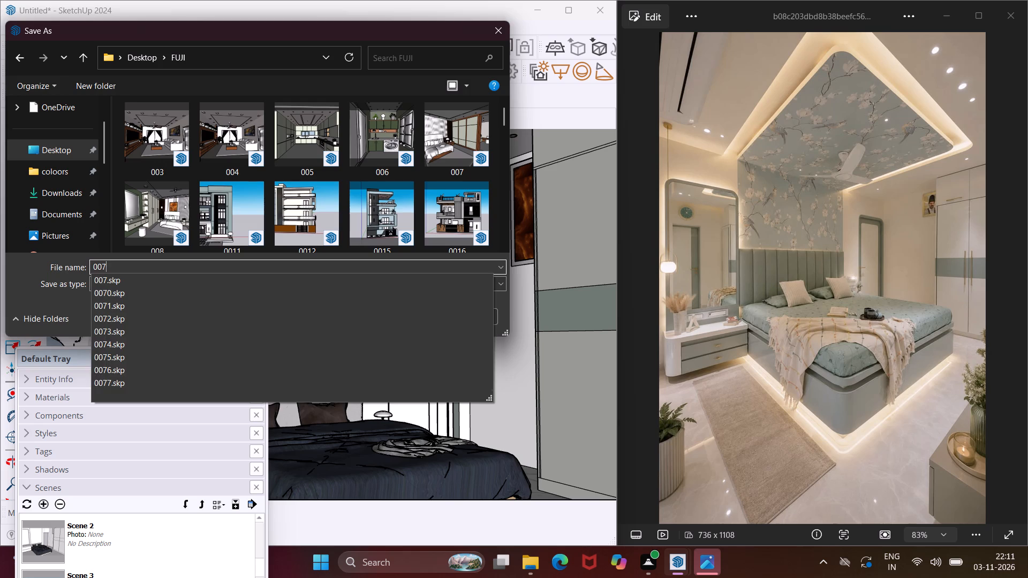
key("8")
left_click(411, 315)
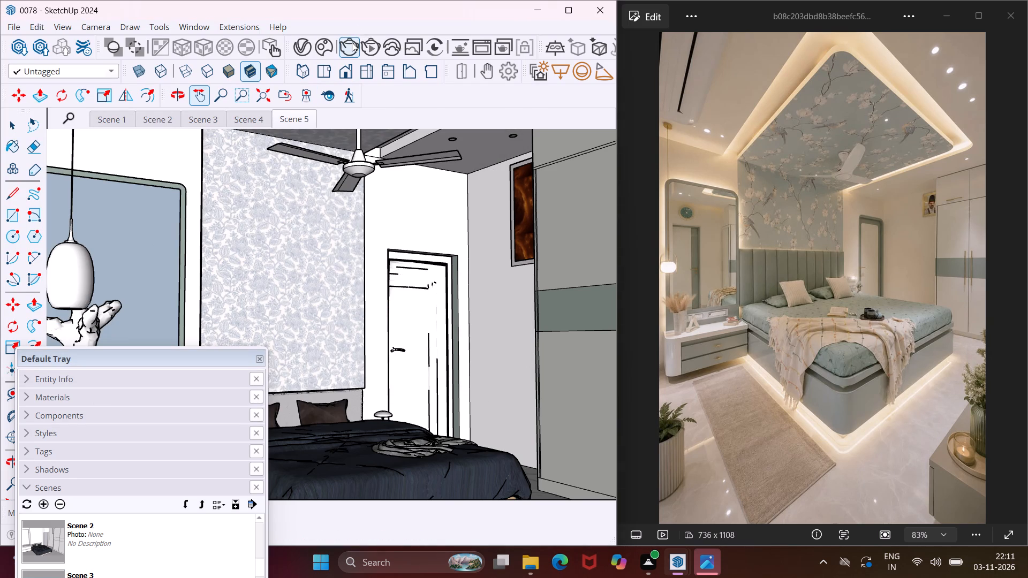
Set the V-Ray render output's aspect ratio to 4:3 - Picture.
left_click(300, 39)
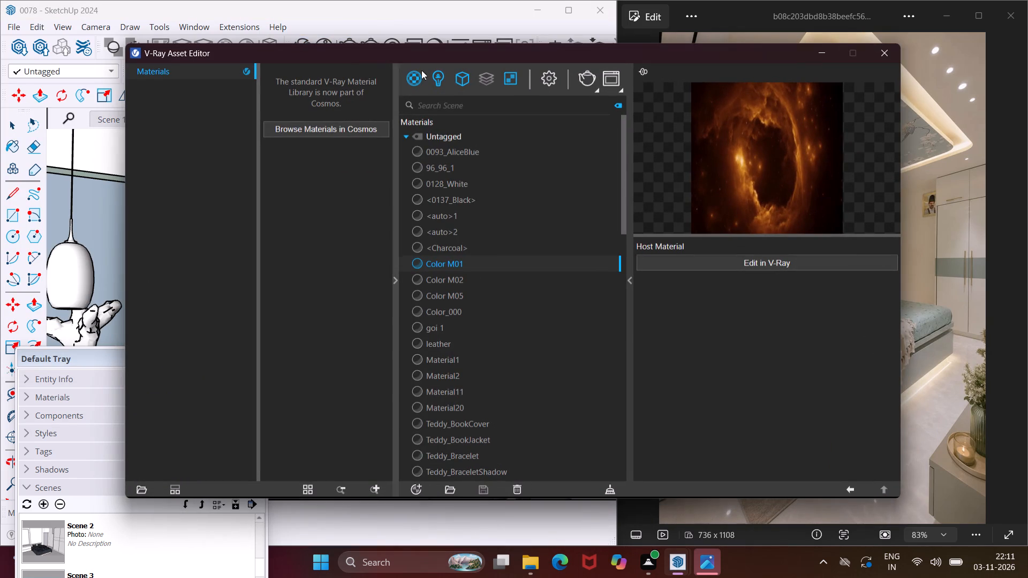
left_click(551, 77)
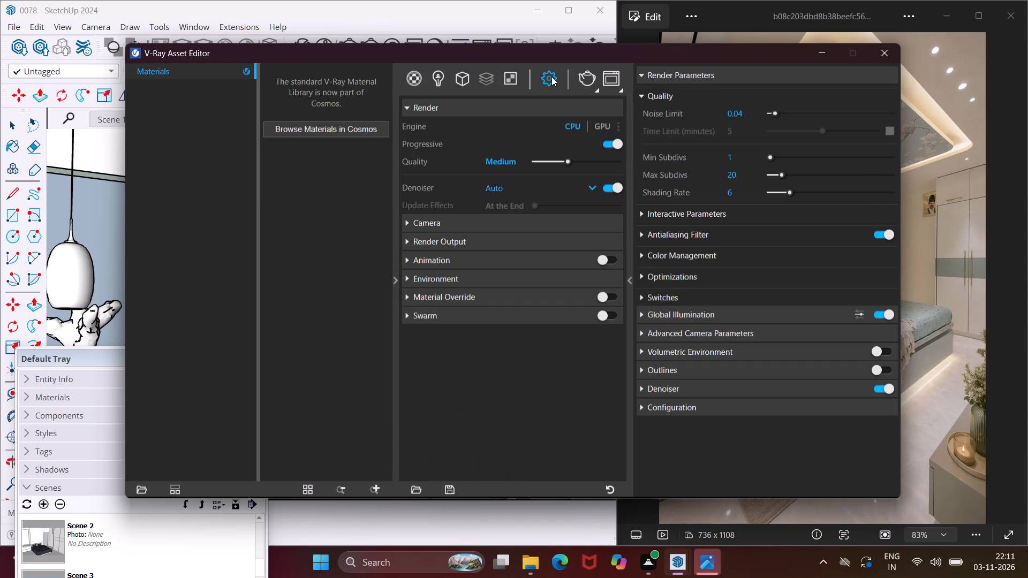
left_click(409, 240)
left_click(604, 257)
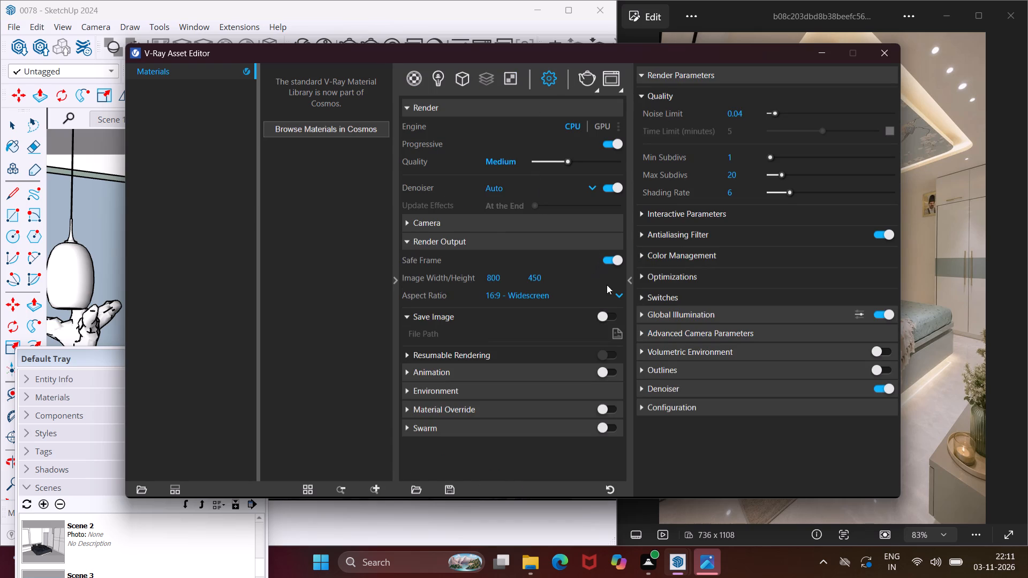
left_click(615, 293)
left_click(542, 343)
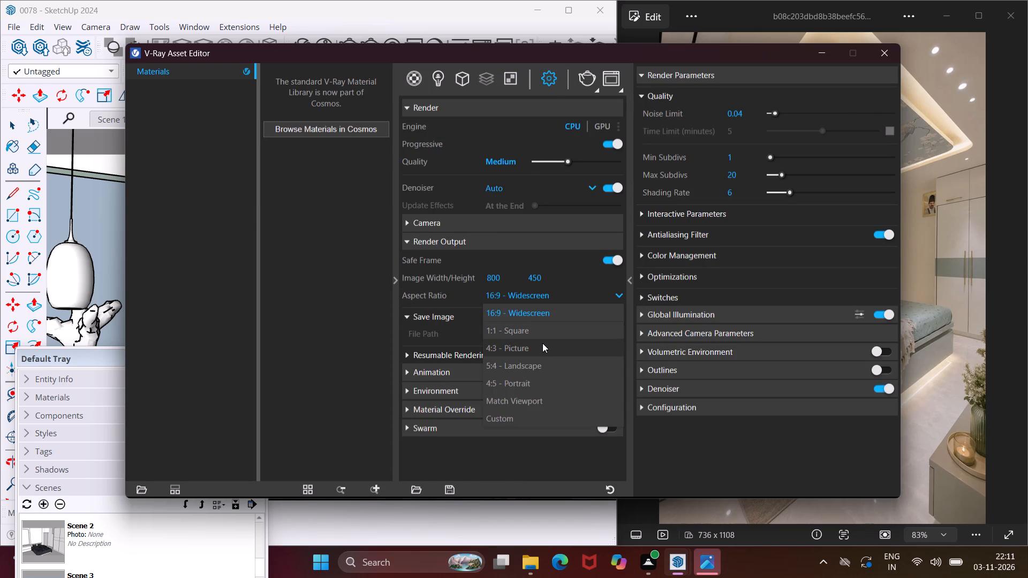
Set the V-Ray camera's exposure value (EV) to 12.
left_click(407, 225)
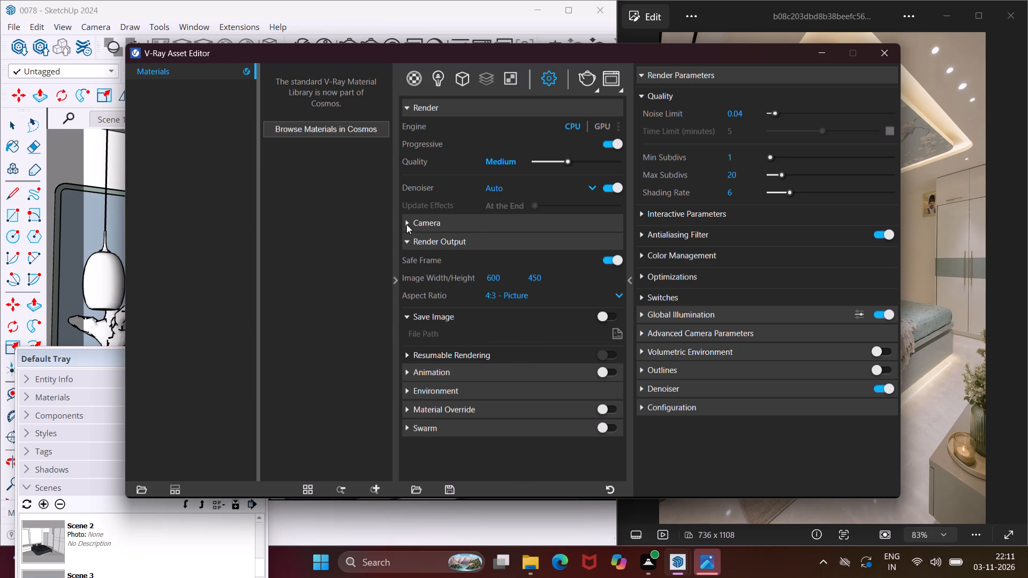
left_click(513, 303)
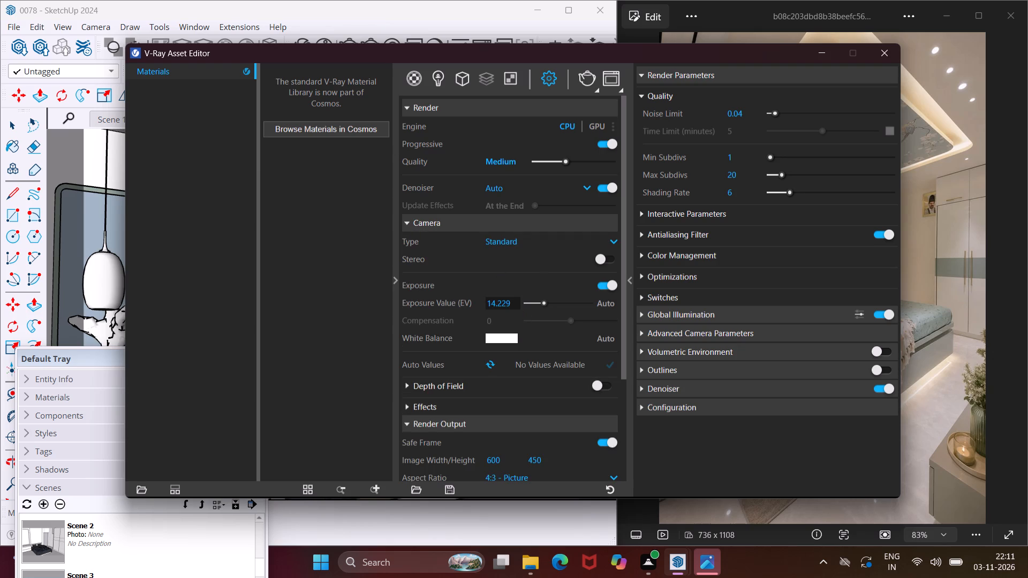
key("BackSpace")
key("BackSpace")
key("BackSpace")
key("BackSpace")
key("BackSpace")
key("BackSpace")
key("BackSpace")
key("BackSpace")
key("BackSpace")
key("BackSpace")
type("12")
key("Return")
Set the global illumination primary rays to Irradiance map and put the V-Ray settings away.
left_click(642, 312)
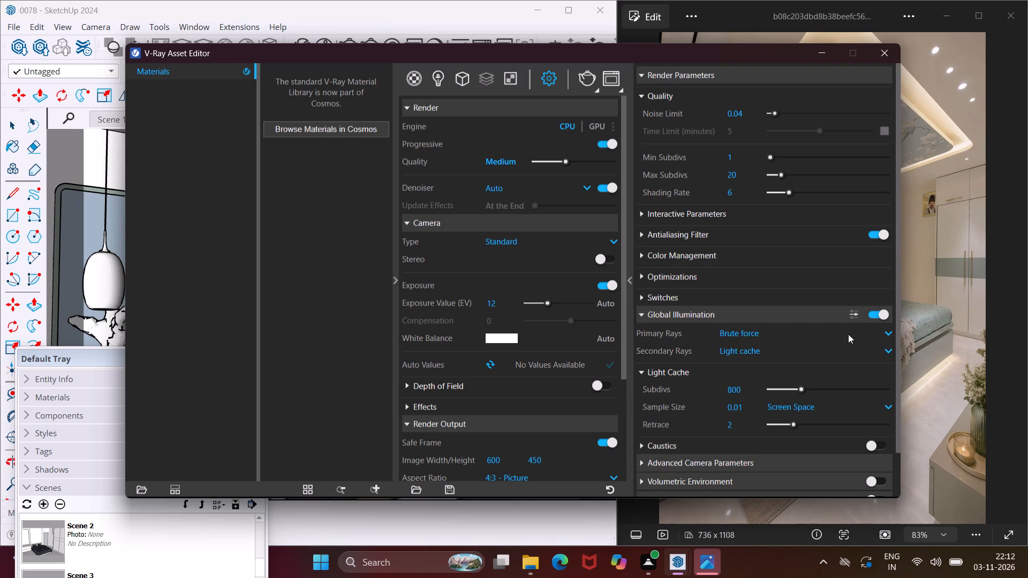
left_click(865, 333)
left_click(836, 351)
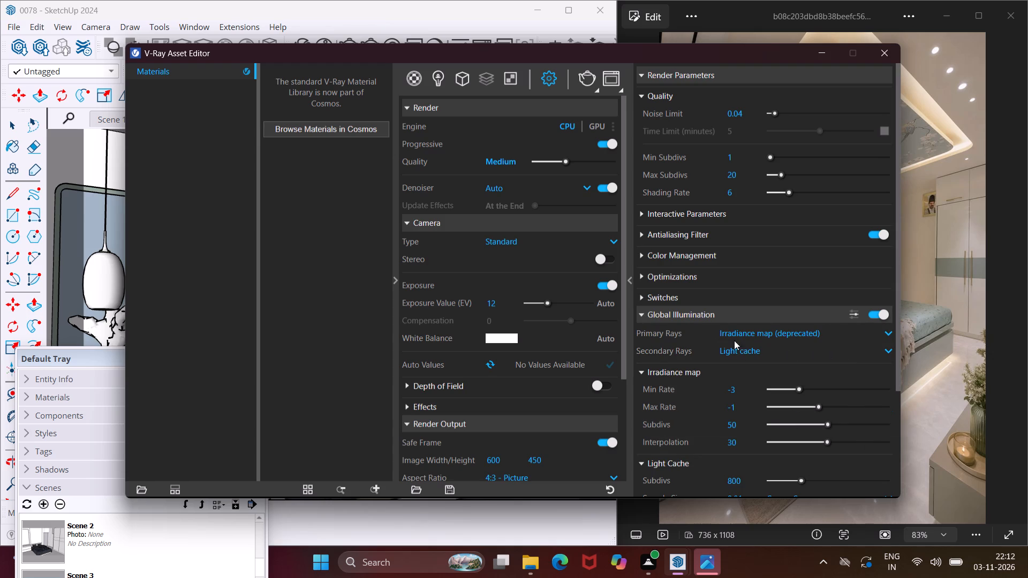
left_click(820, 63)
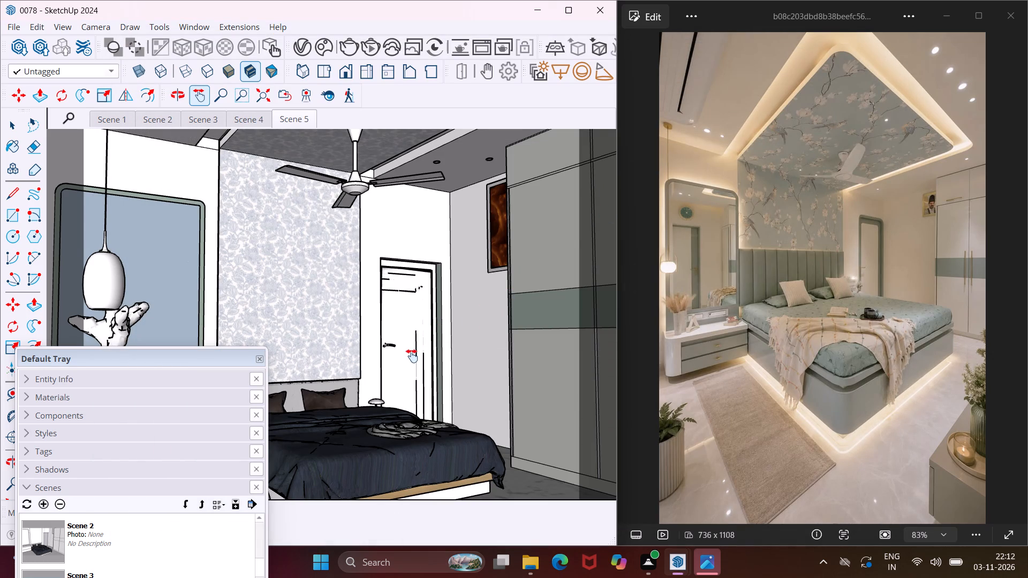
Reframe the bedroom inside the 4:3 safe frame with the bed, fan, door, picture and wardrobe in view, and start a V-Ray render.
left_click_drag(409, 356, 415, 348)
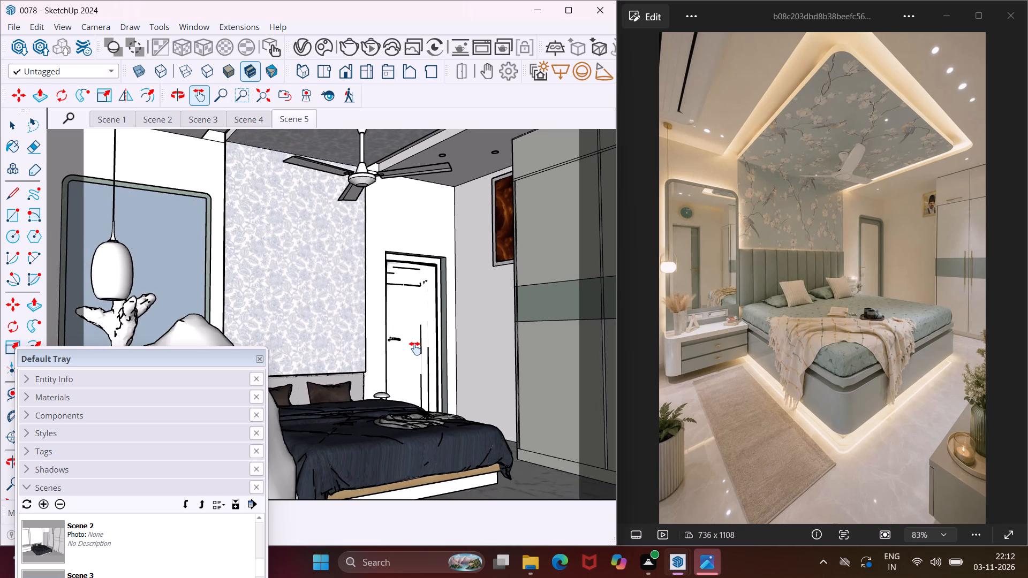
left_click_drag(415, 348, 411, 349)
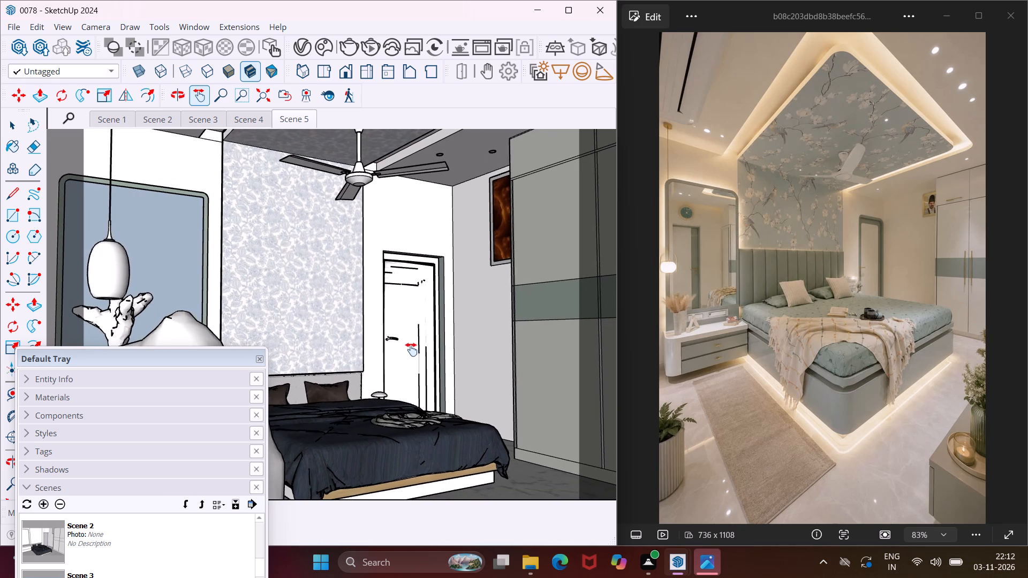
left_click_drag(411, 349, 408, 351)
middle_click_drag(408, 351, 398, 353)
left_click(391, 357)
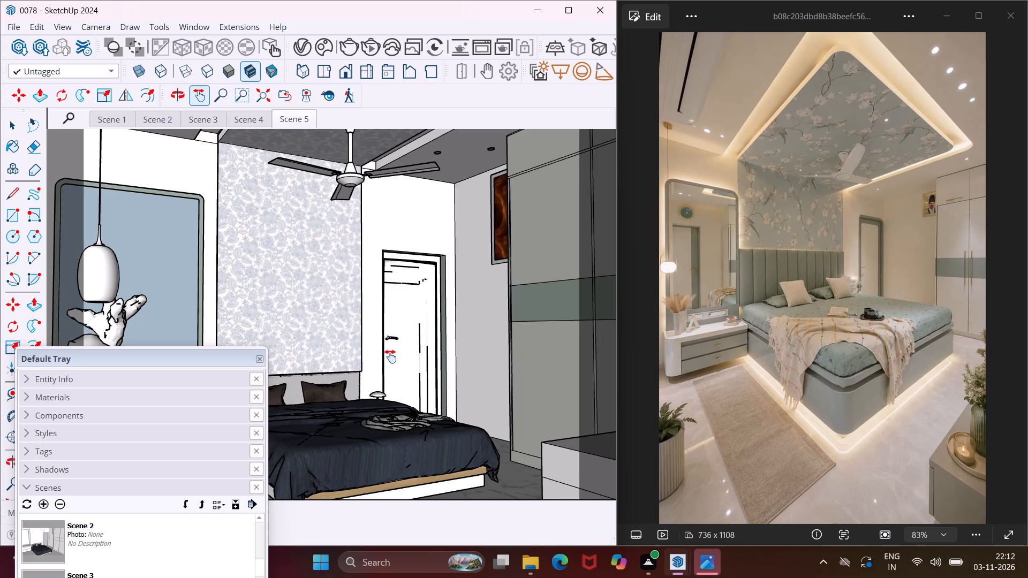
left_click(382, 360)
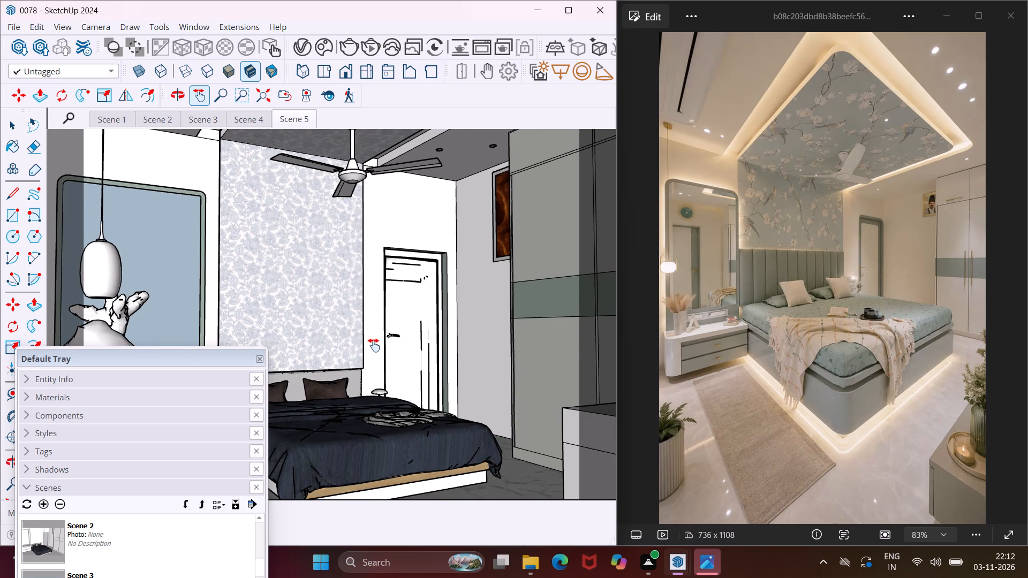
middle_click(374, 345)
left_click_drag(373, 340, 373, 346)
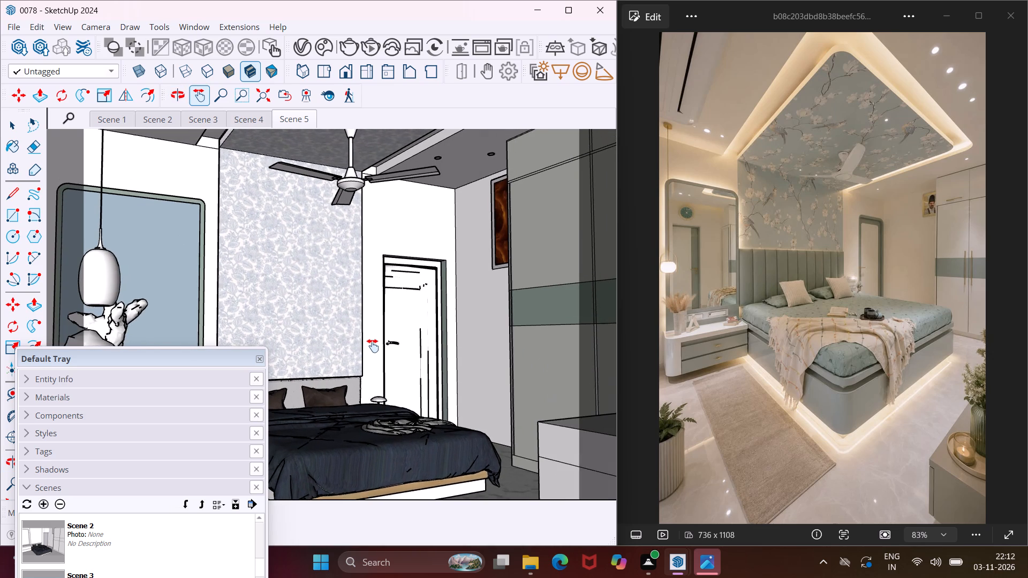
left_click_drag(373, 346, 375, 356)
left_click(375, 356)
middle_click_drag(376, 355, 378, 351)
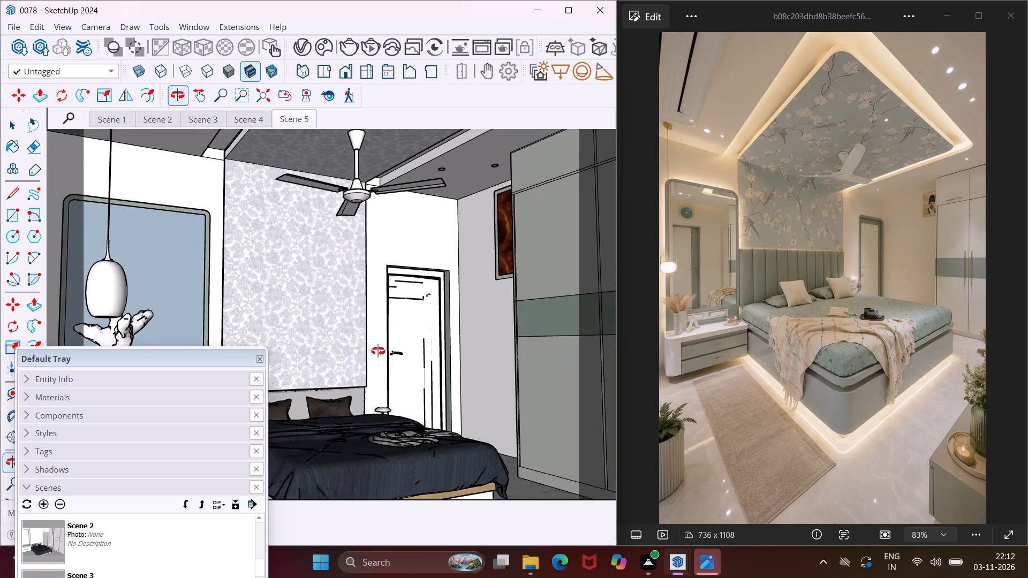
middle_click_drag(378, 351, 381, 346)
left_click_drag(382, 346, 383, 351)
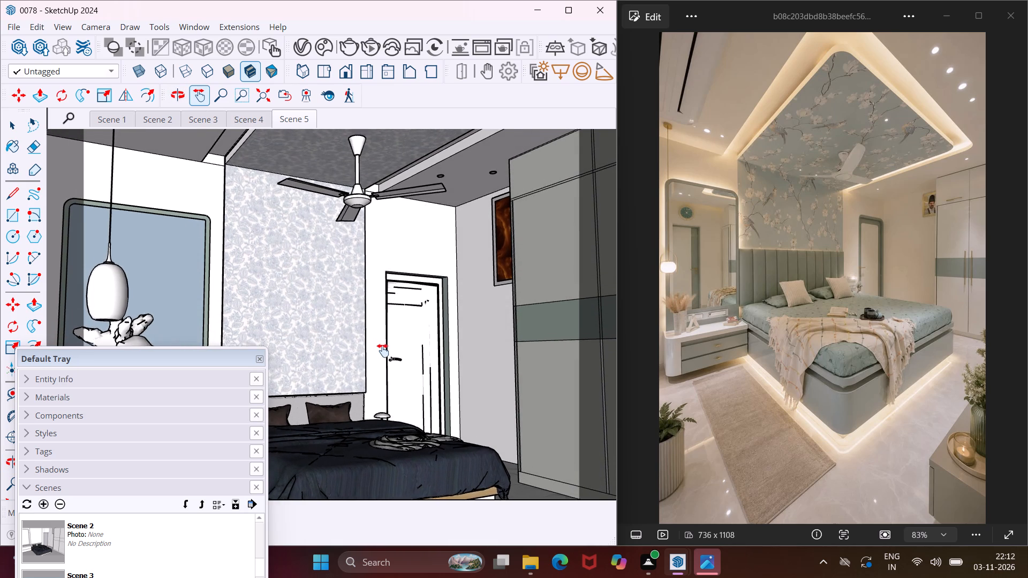
left_click_drag(383, 351, 381, 358)
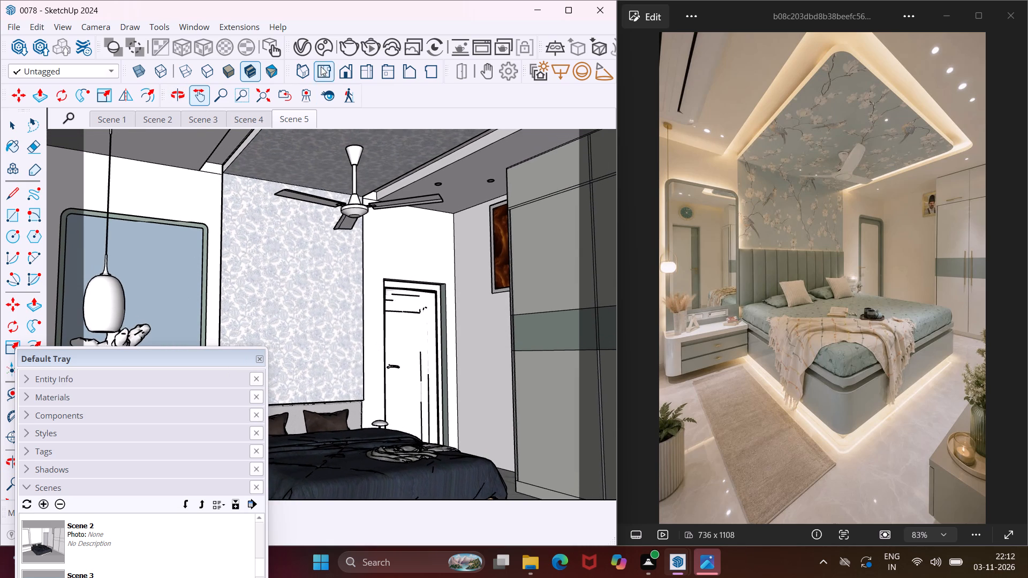
left_click(349, 44)
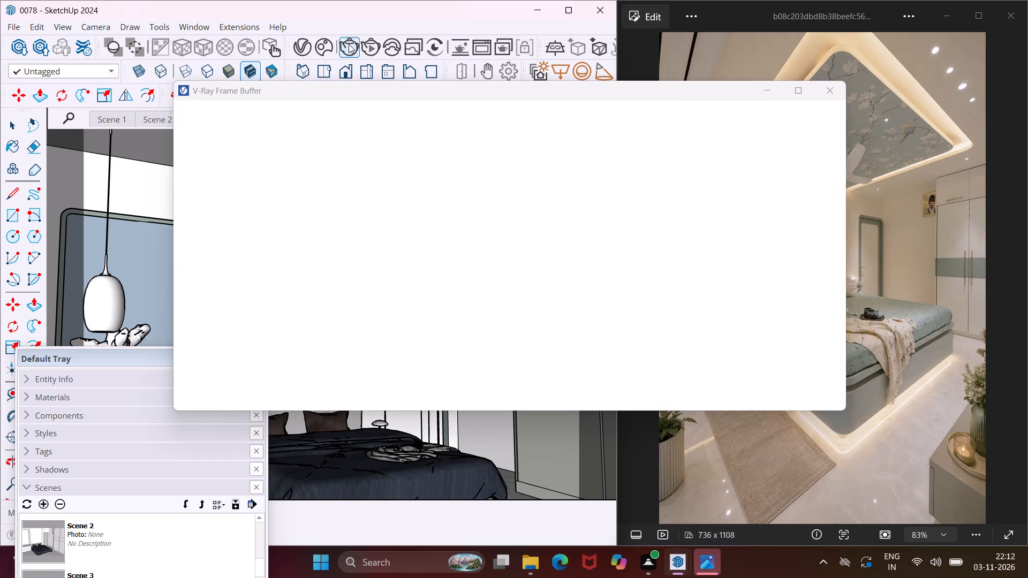
Add the reframed bedroom view as a new scene.
left_click(42, 507)
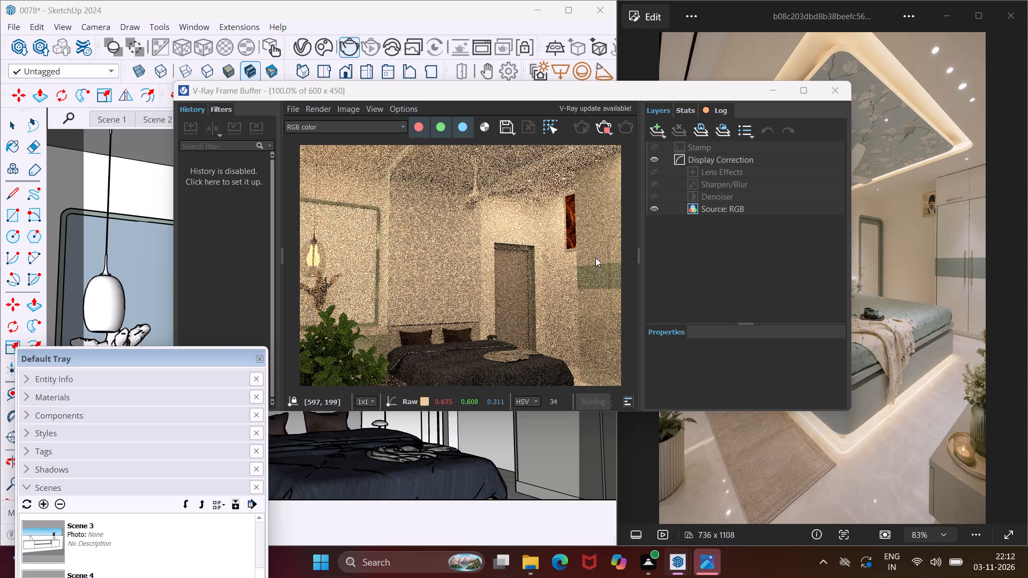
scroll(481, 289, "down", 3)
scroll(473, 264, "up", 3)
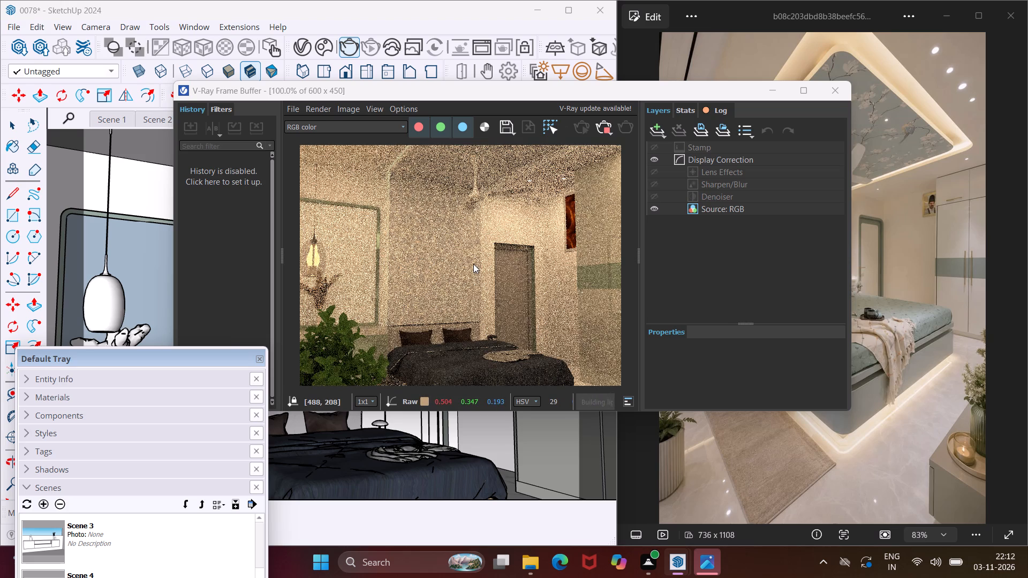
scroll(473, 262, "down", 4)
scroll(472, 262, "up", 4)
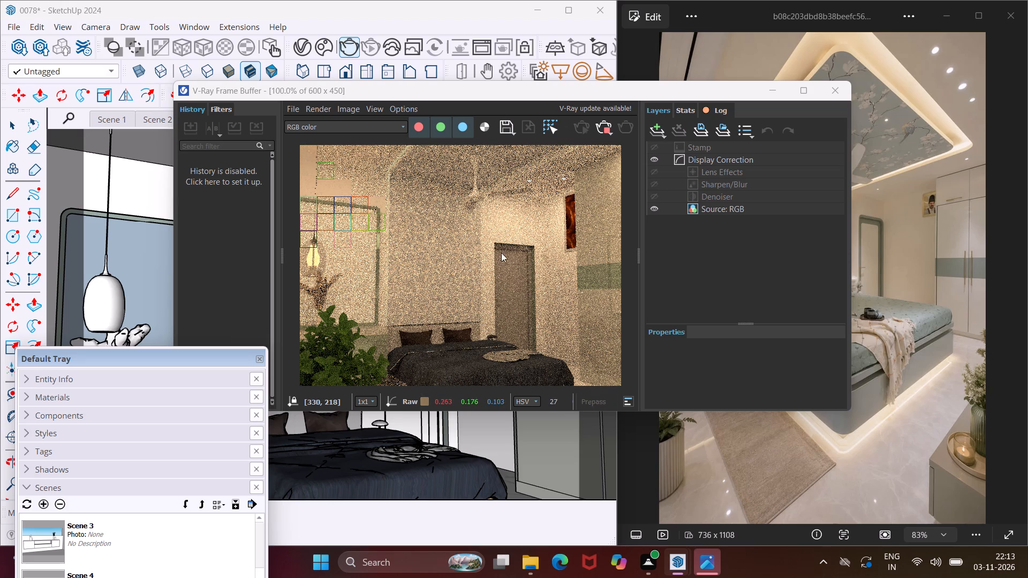
Add an Exposure correction layer to the bedroom render and raise its exposure to about 0.63.
left_click(654, 132)
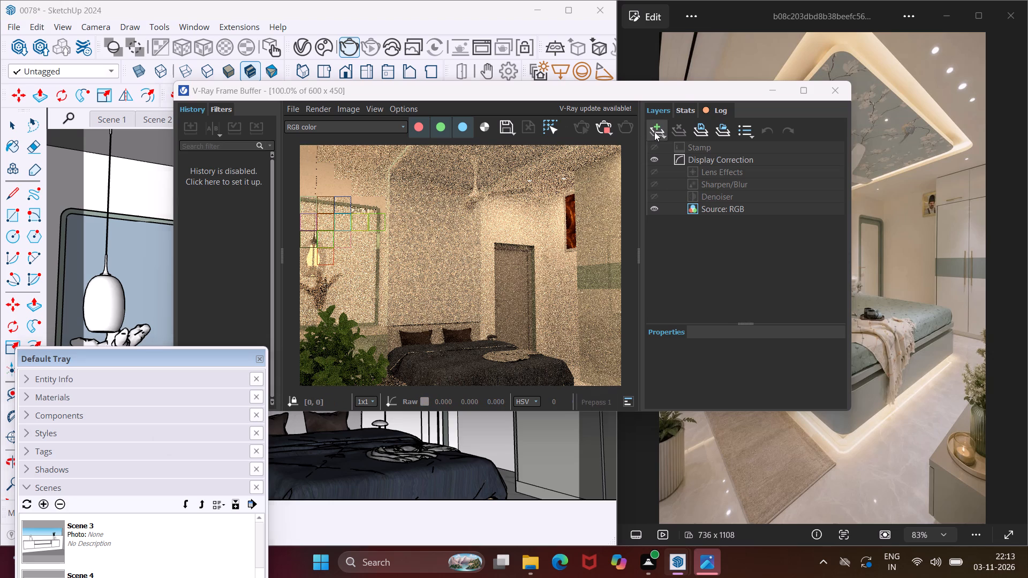
left_click(673, 275)
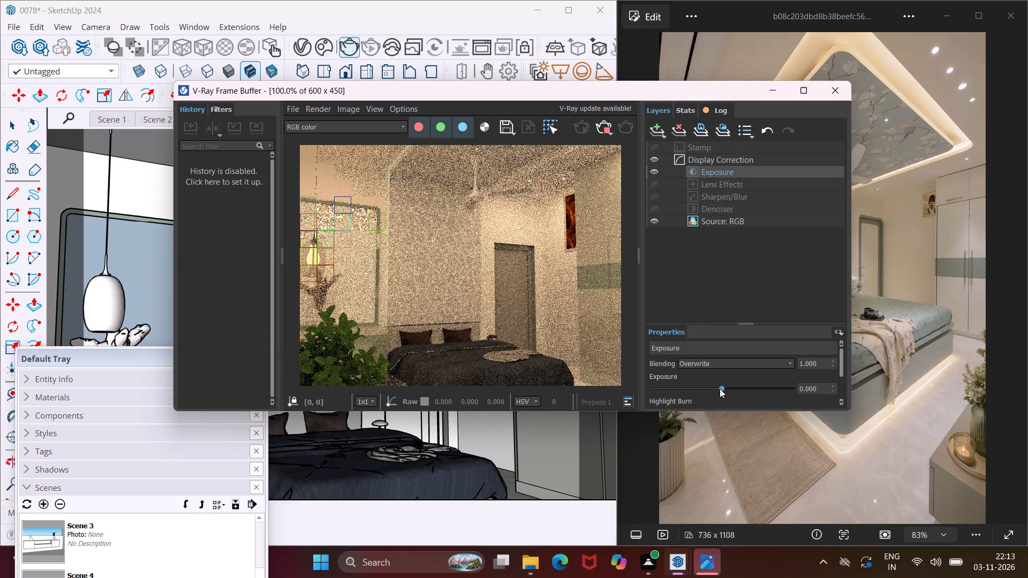
left_click_drag(720, 389, 730, 390)
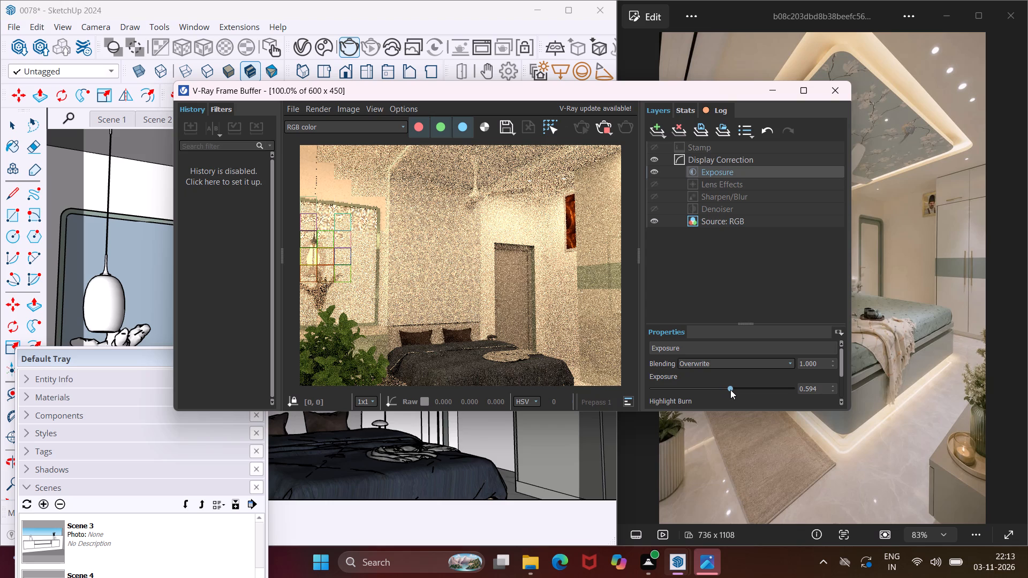
left_click_drag(730, 390, 728, 390)
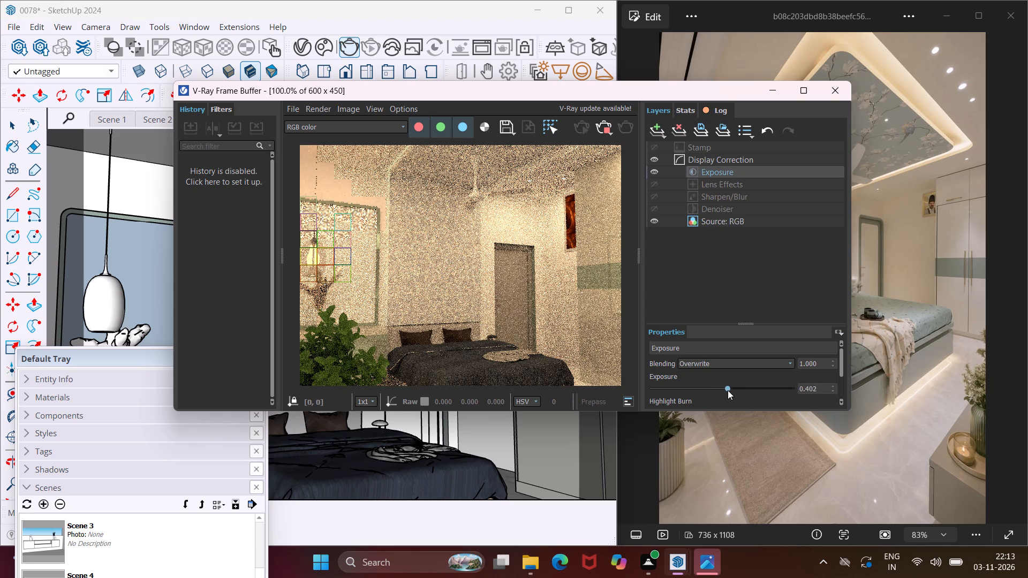
left_click_drag(728, 390, 731, 390)
Lower the Exposure layer's contrast to about -0.10.
scroll(704, 372, "down", 2)
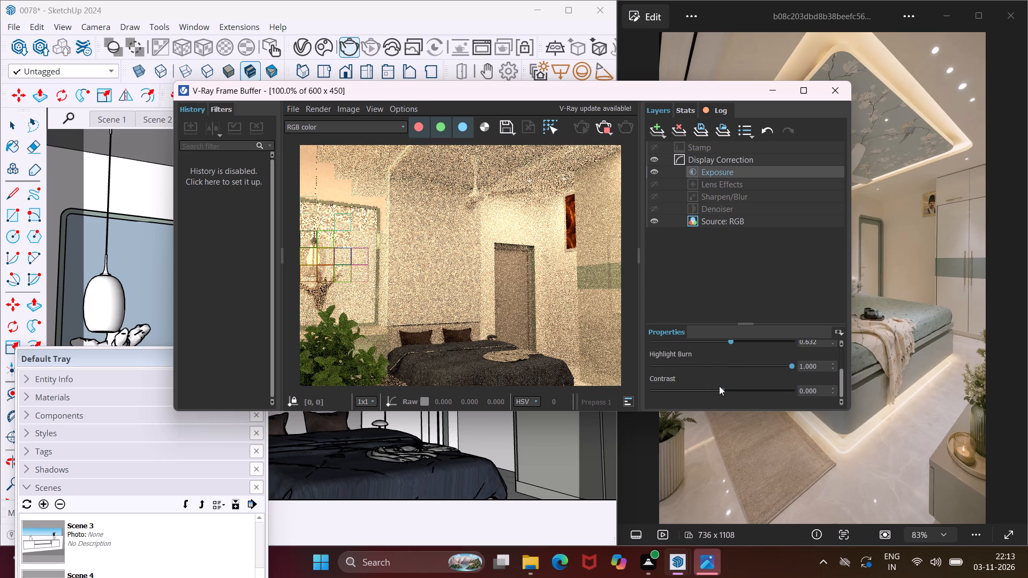
left_click_drag(723, 390, 706, 394)
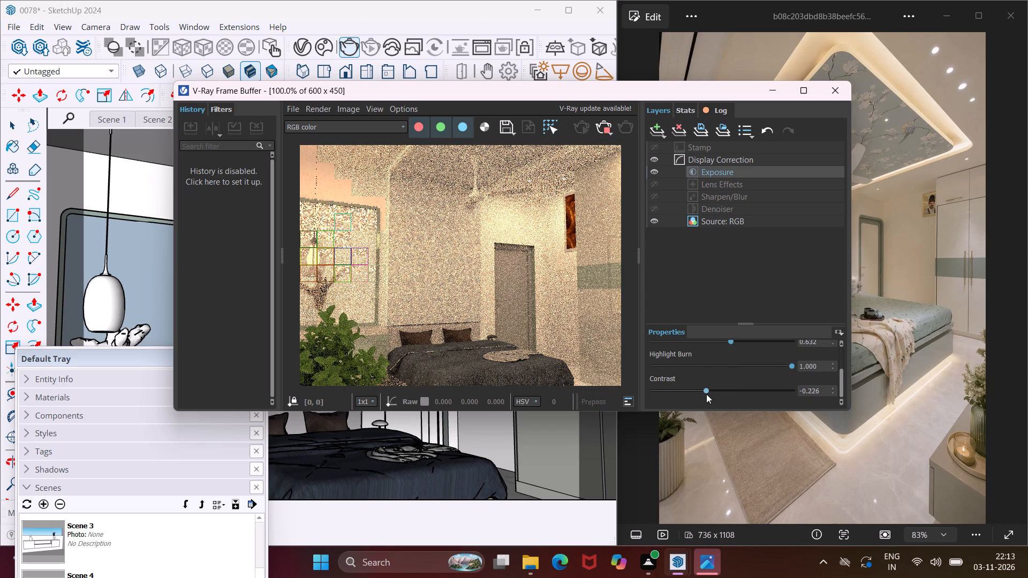
left_click_drag(706, 394, 681, 393)
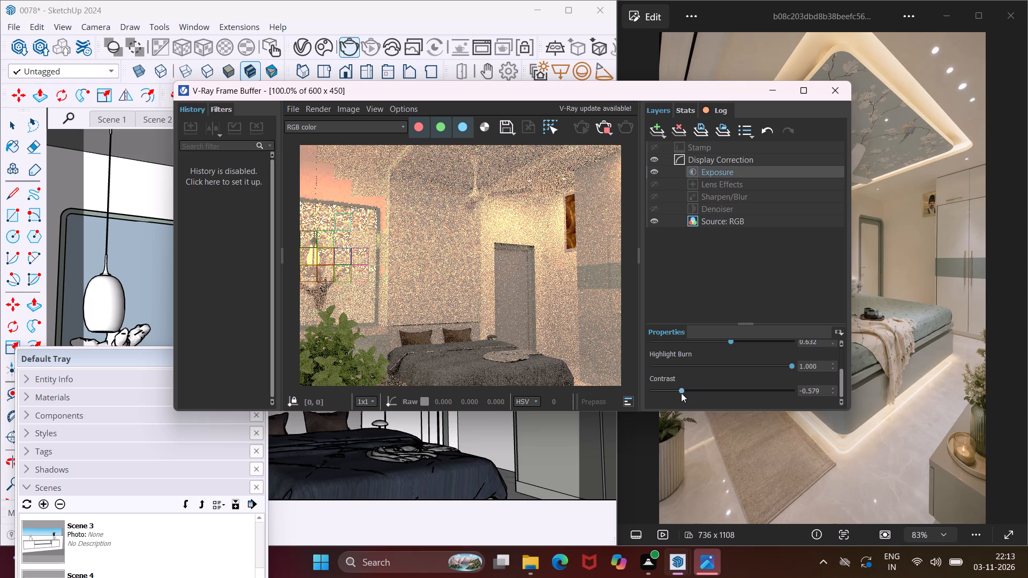
left_click_drag(681, 393, 664, 392)
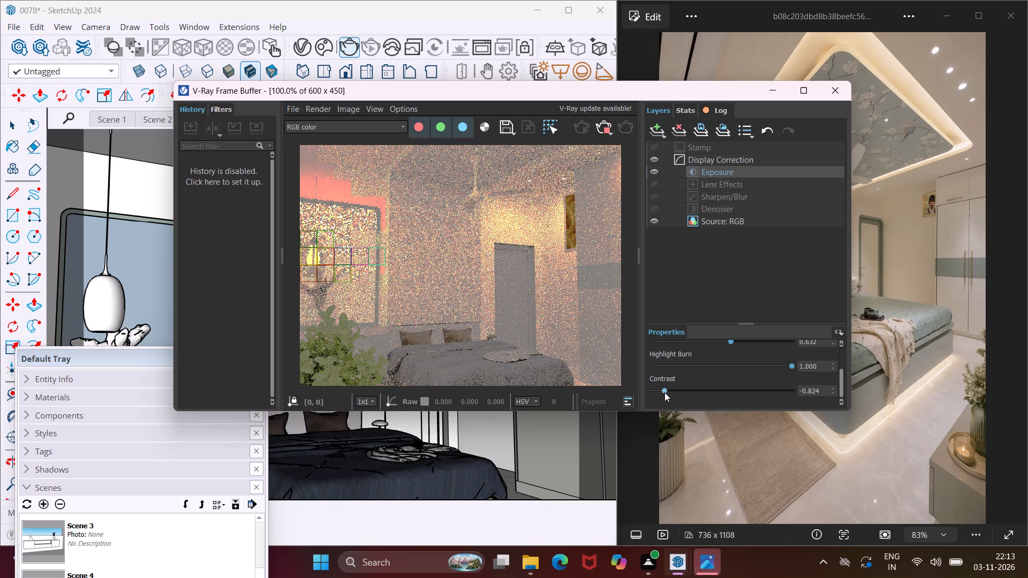
left_click_drag(664, 392, 718, 399)
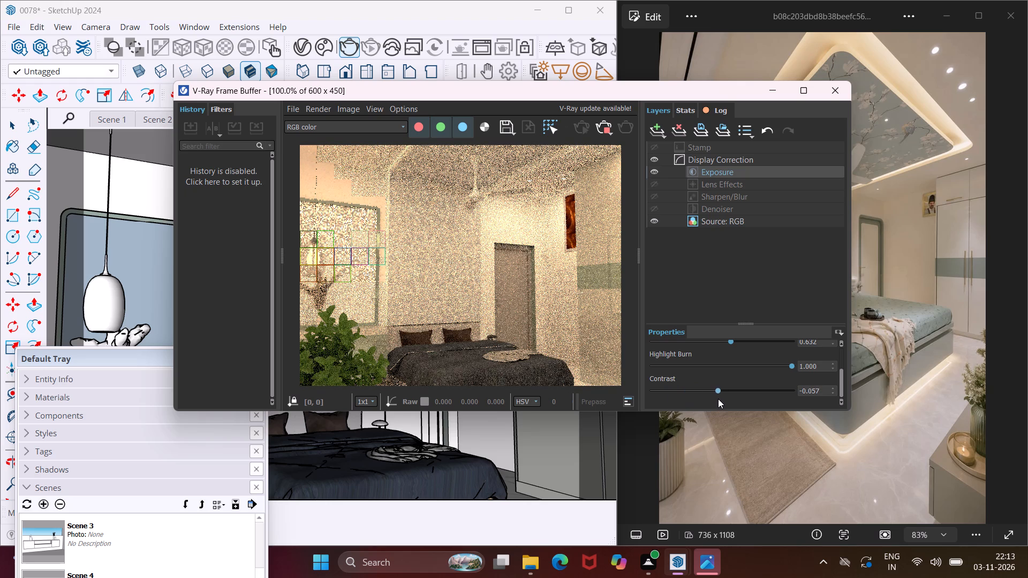
left_click_drag(718, 399, 715, 399)
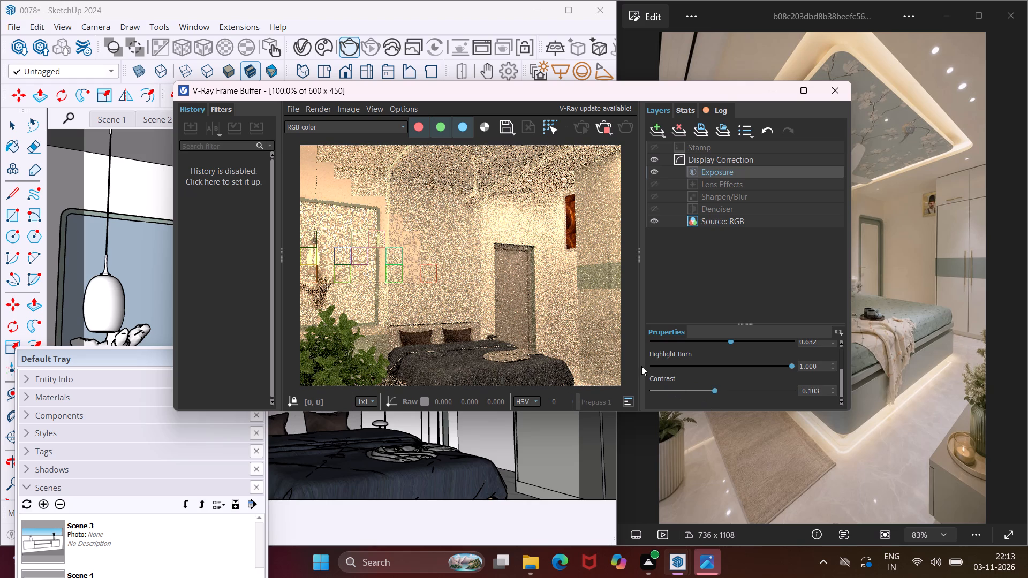
Examine the bedroom render in progress, both as a whole and close up around the bed wall and door.
scroll(517, 327, "down", 1)
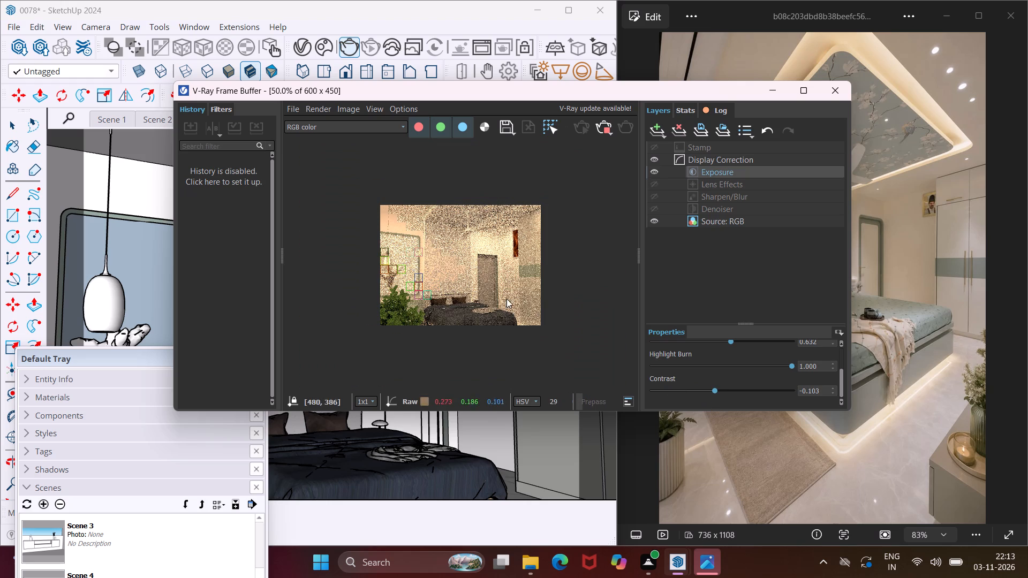
scroll(463, 290, "up", 1)
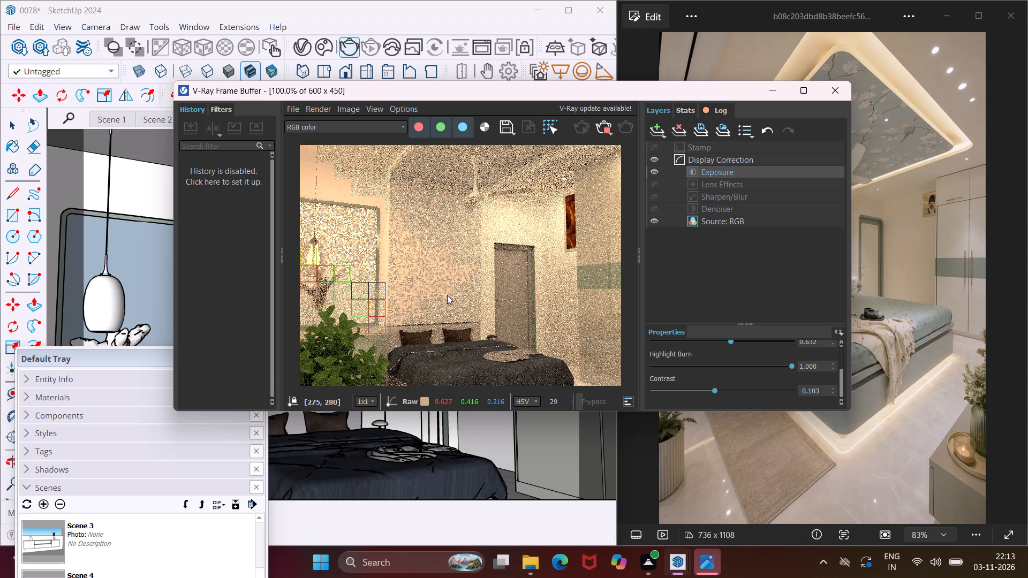
scroll(446, 295, "down", 1)
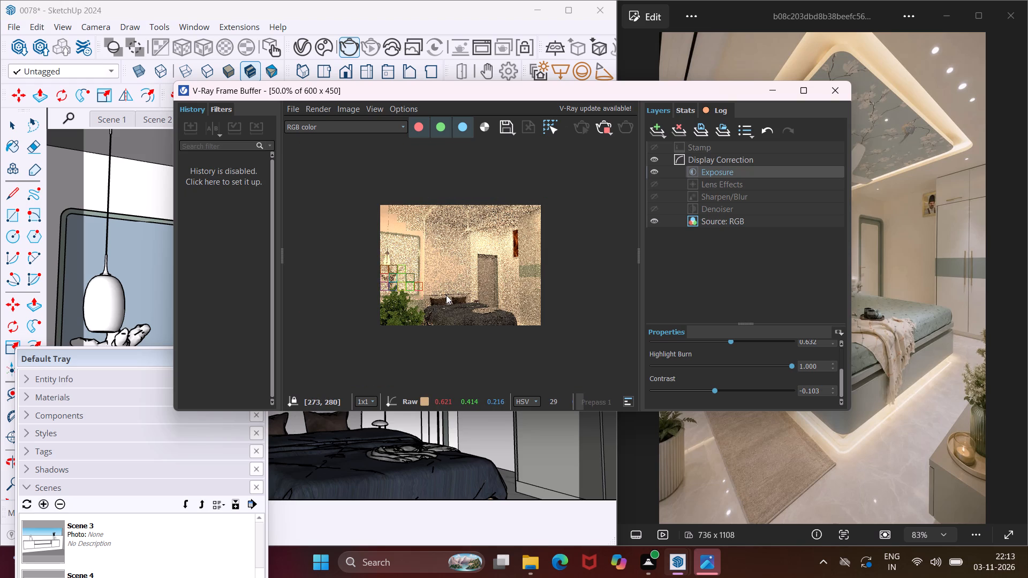
scroll(446, 295, "up", 2)
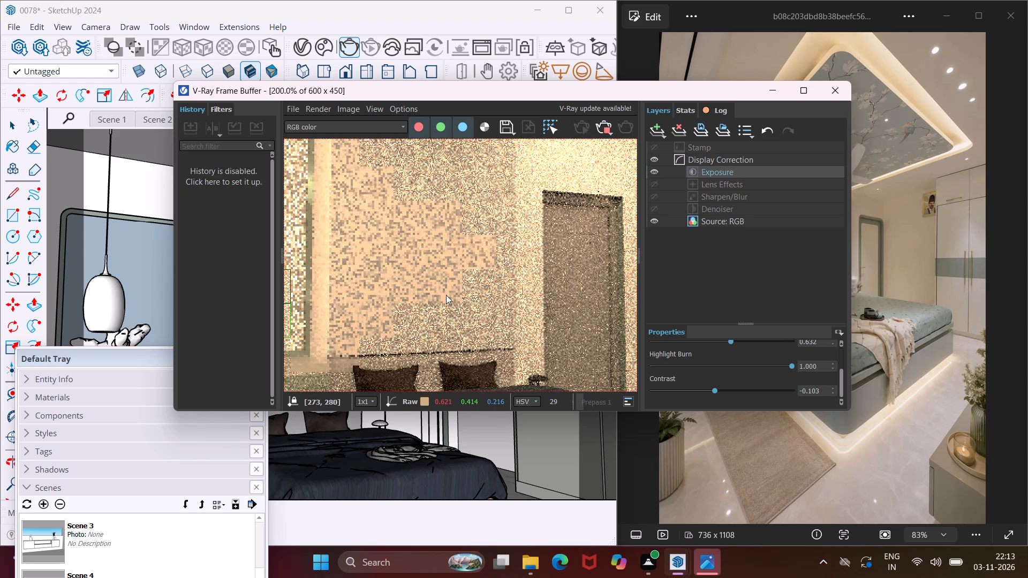
scroll(446, 295, "down", 1)
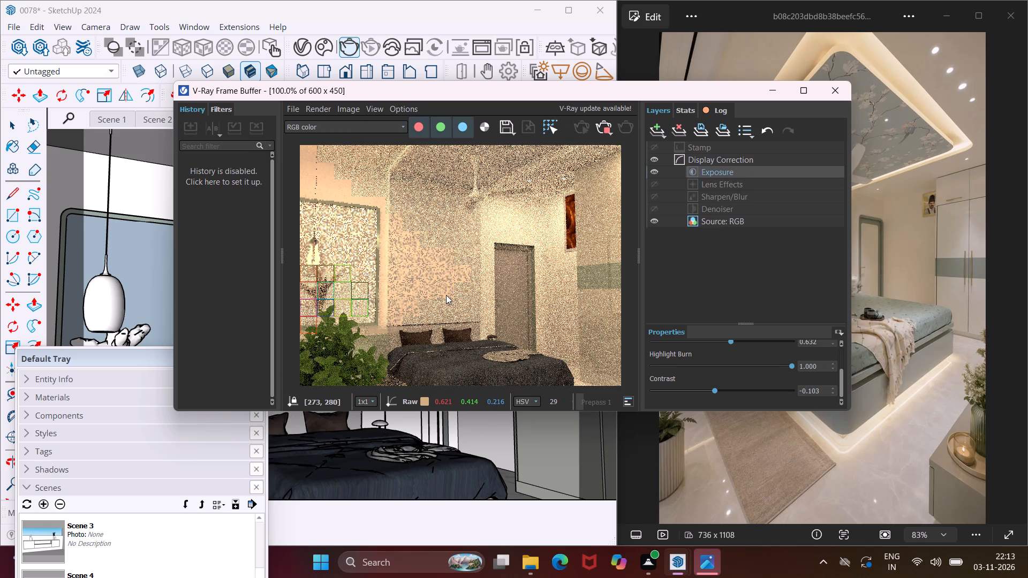
scroll(446, 295, "down", 1)
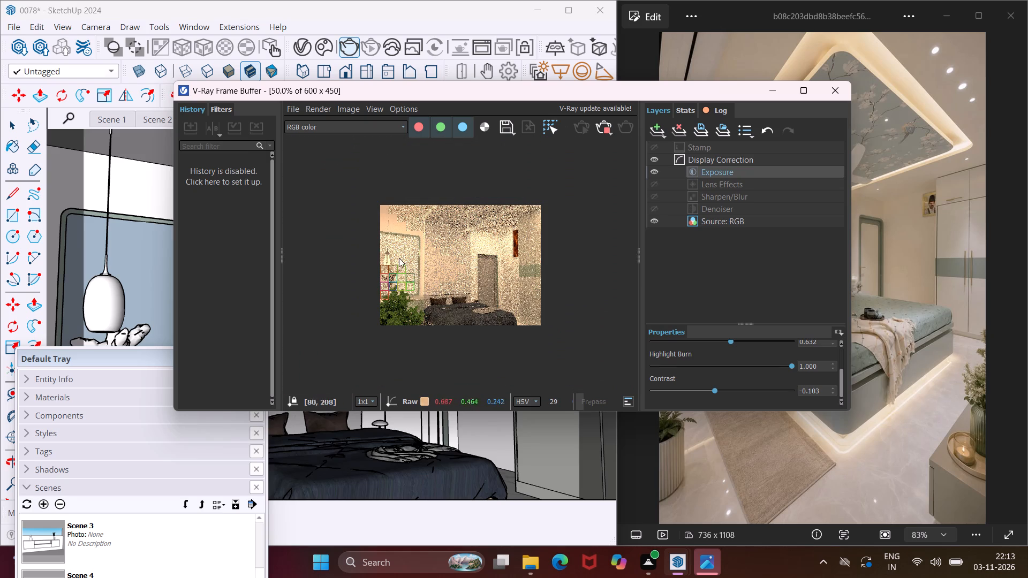
scroll(396, 256, "up", 2)
scroll(395, 255, "down", 1)
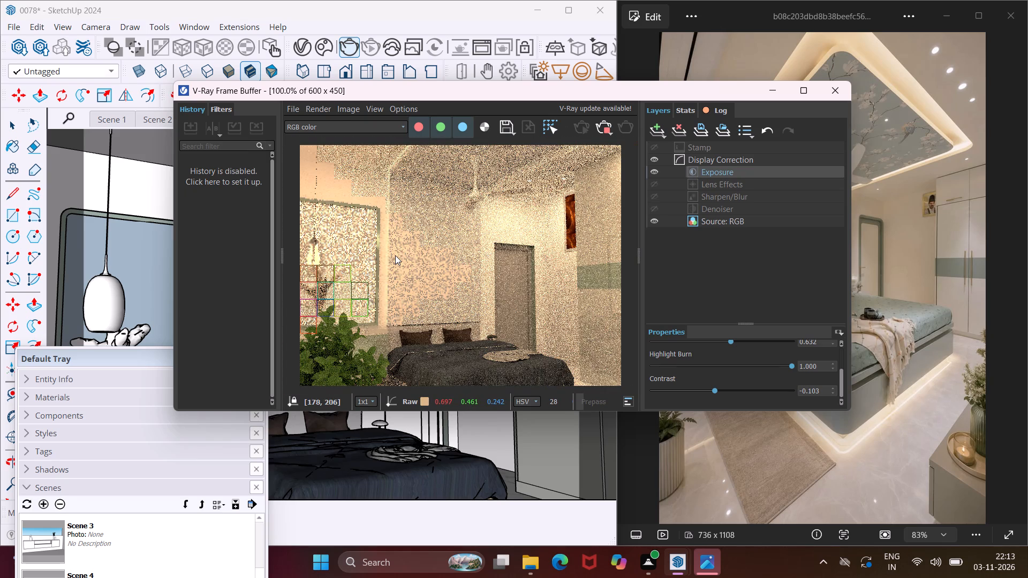
scroll(395, 255, "down", 1)
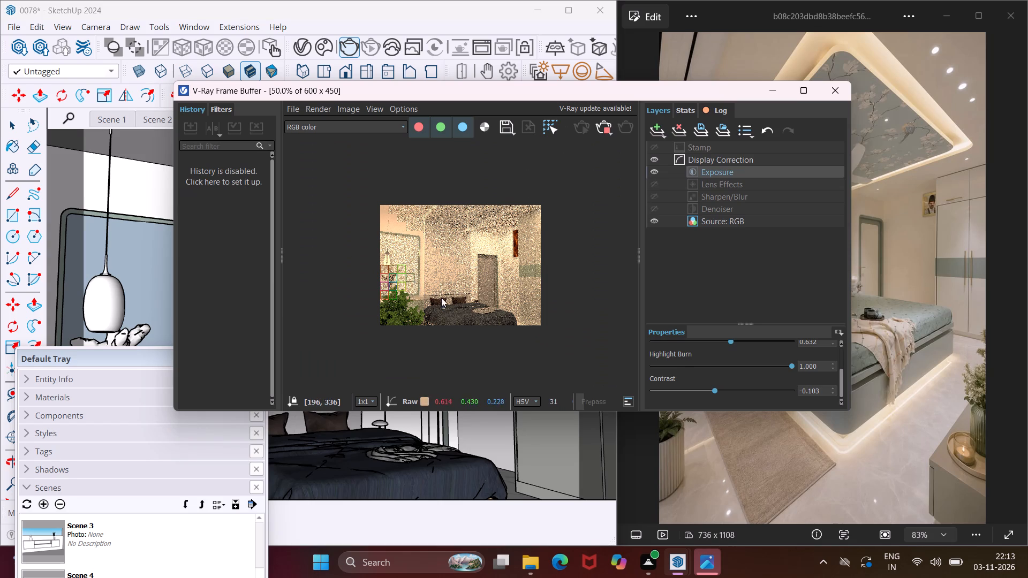
scroll(468, 302, "up", 1)
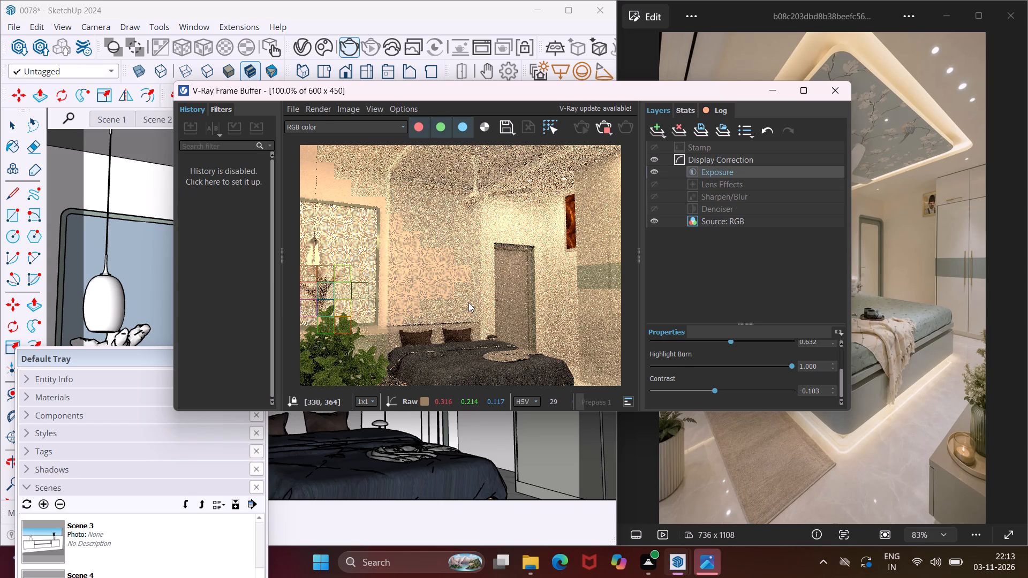
scroll(468, 302, "down", 1)
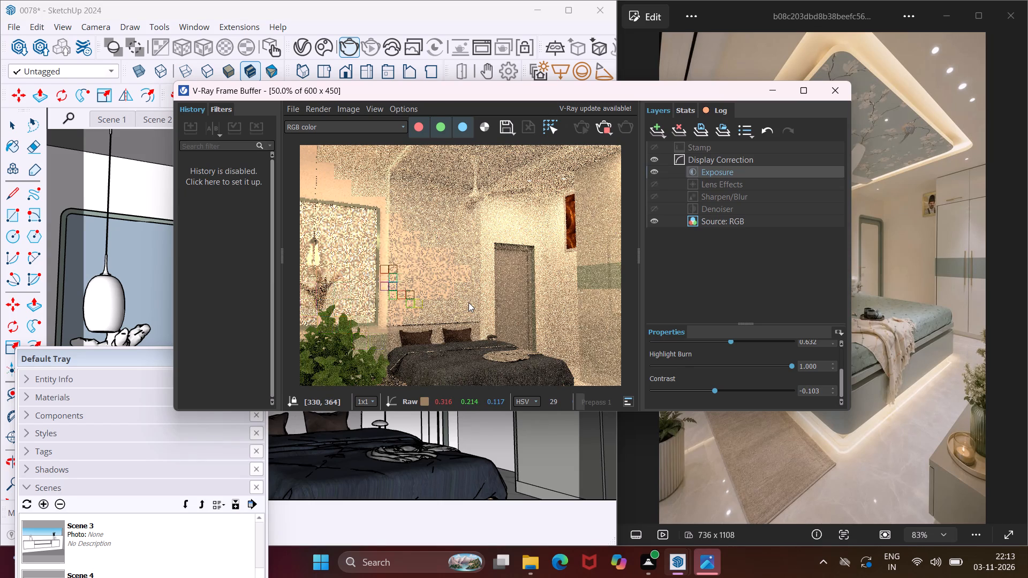
scroll(486, 288, "up", 1)
scroll(486, 288, "down", 1)
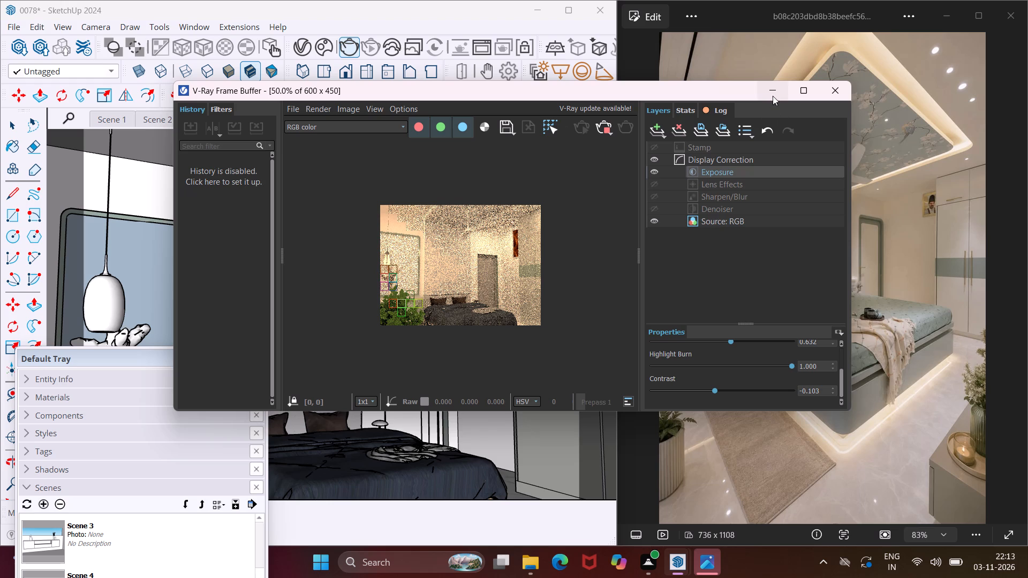
Put the render window away and save the bedroom model.
left_click(773, 96)
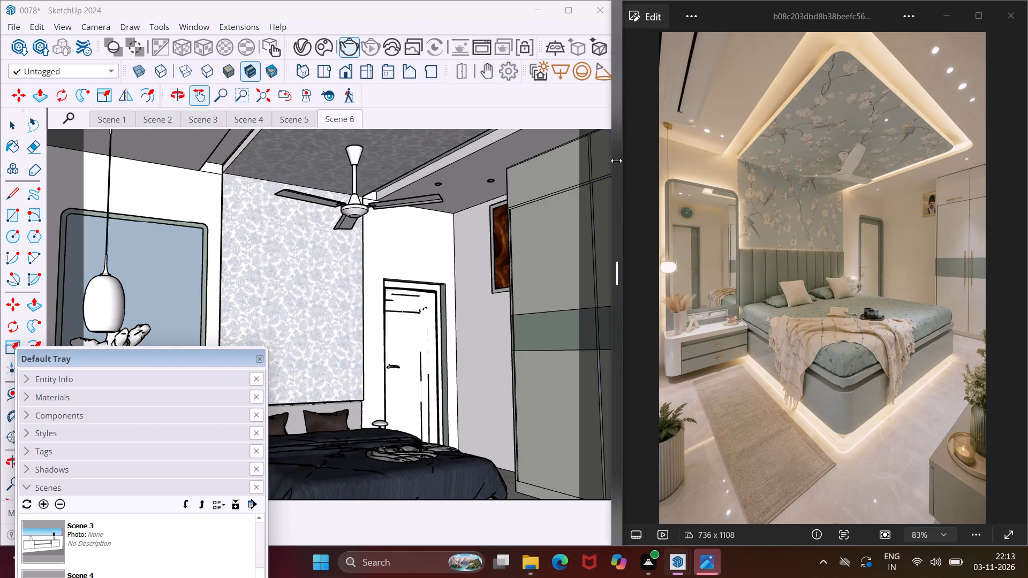
key("ctrl+s")
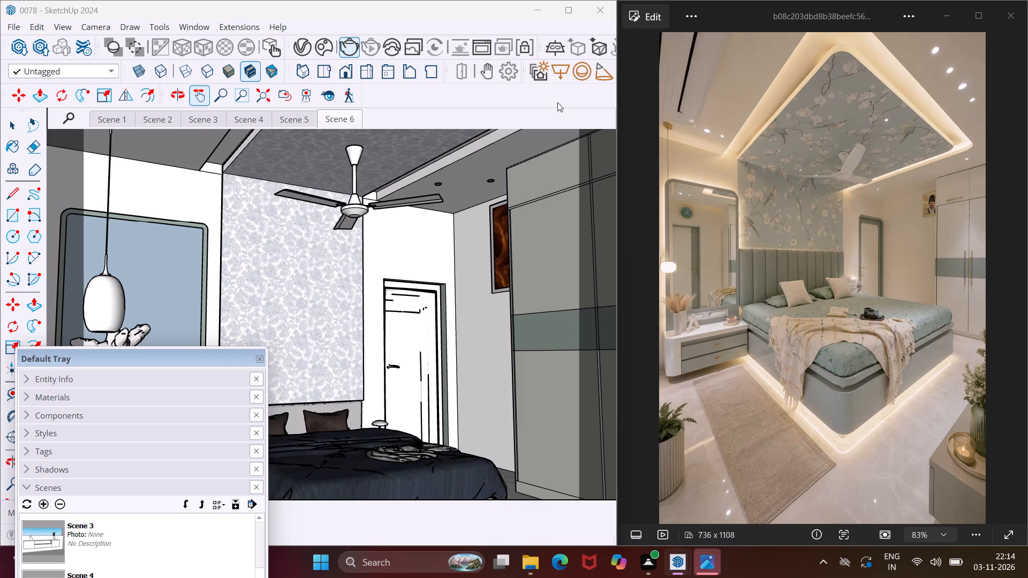
Minimise the bedroom model and the reference photo to uncover the elevation folder.
left_click(540, 12)
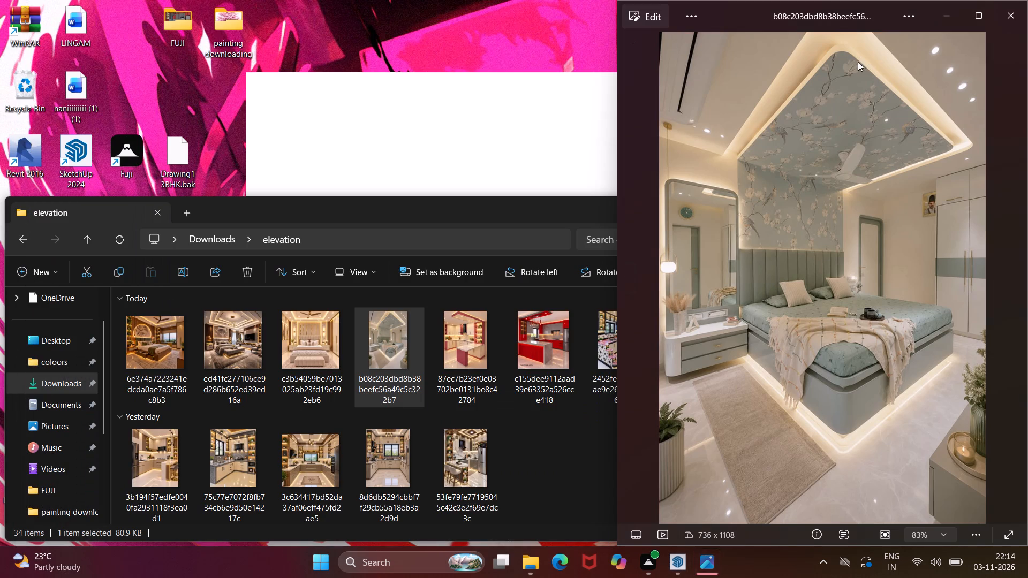
left_click(956, 24)
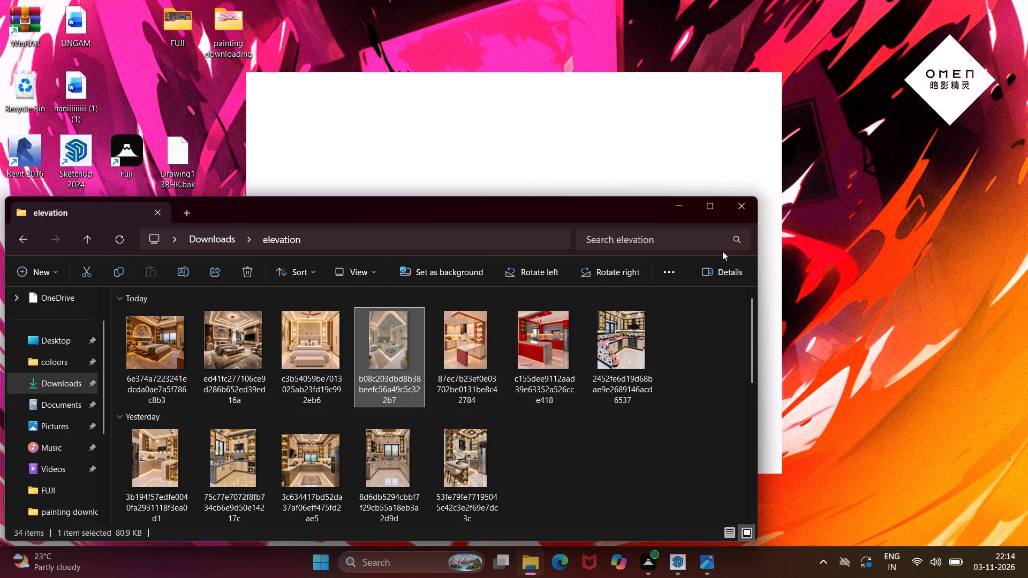